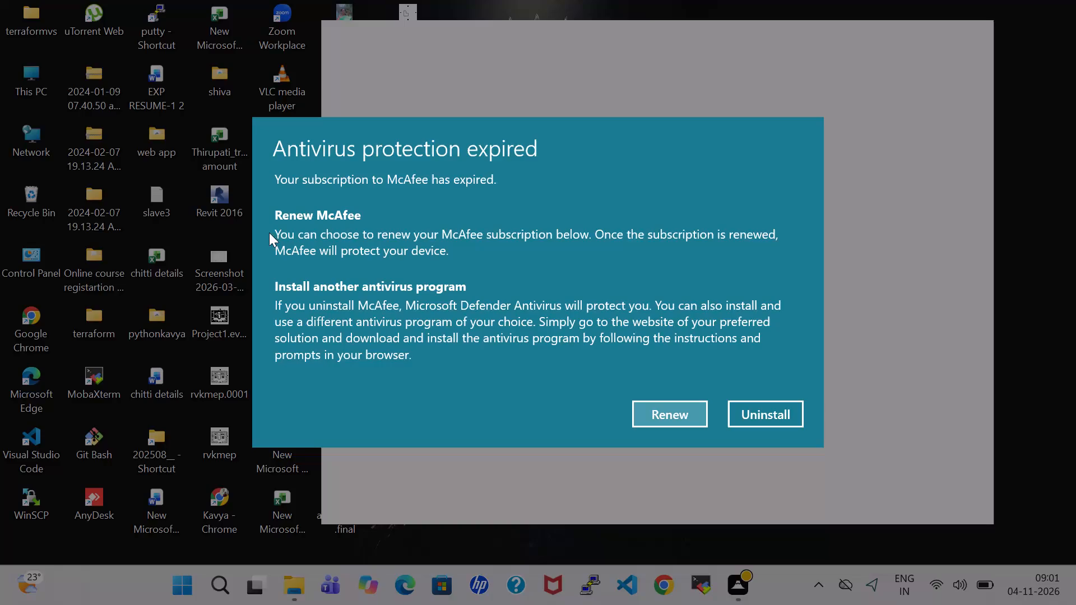
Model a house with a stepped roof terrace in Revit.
Choose to renew the McAfee subscription in the expired antivirus protection notice.
left_click(669, 409)
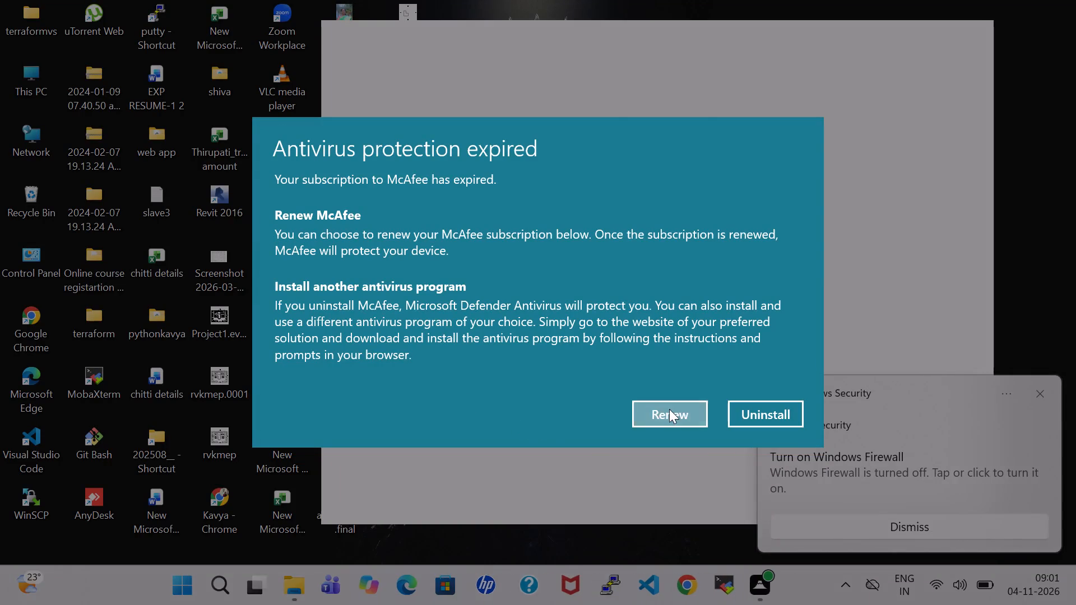
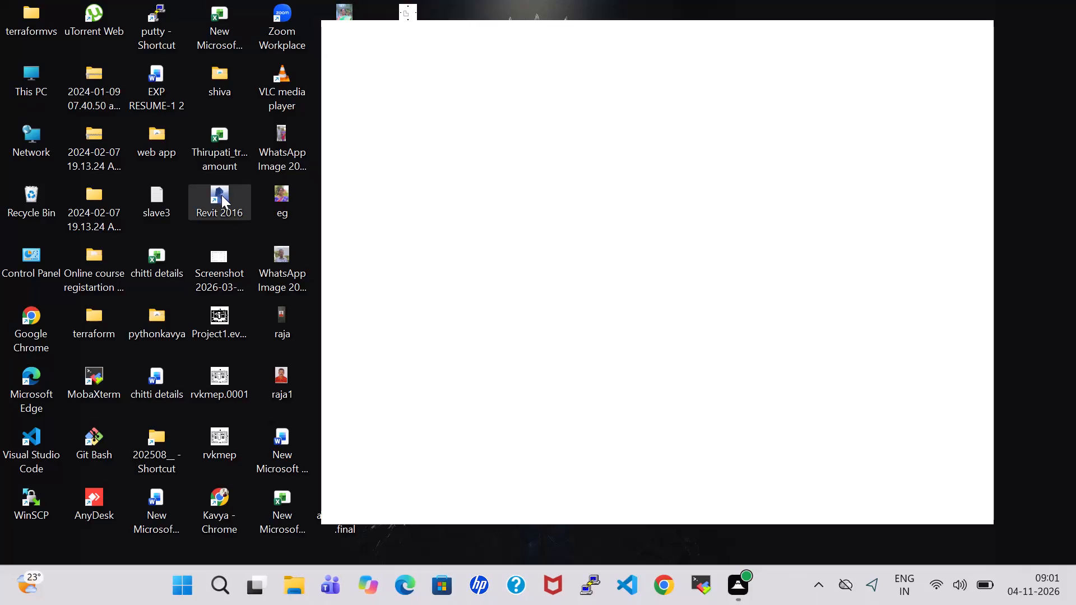
Launch Revit 2016 and dismiss the Customer Involvement Program invitation.
double_click(227, 198)
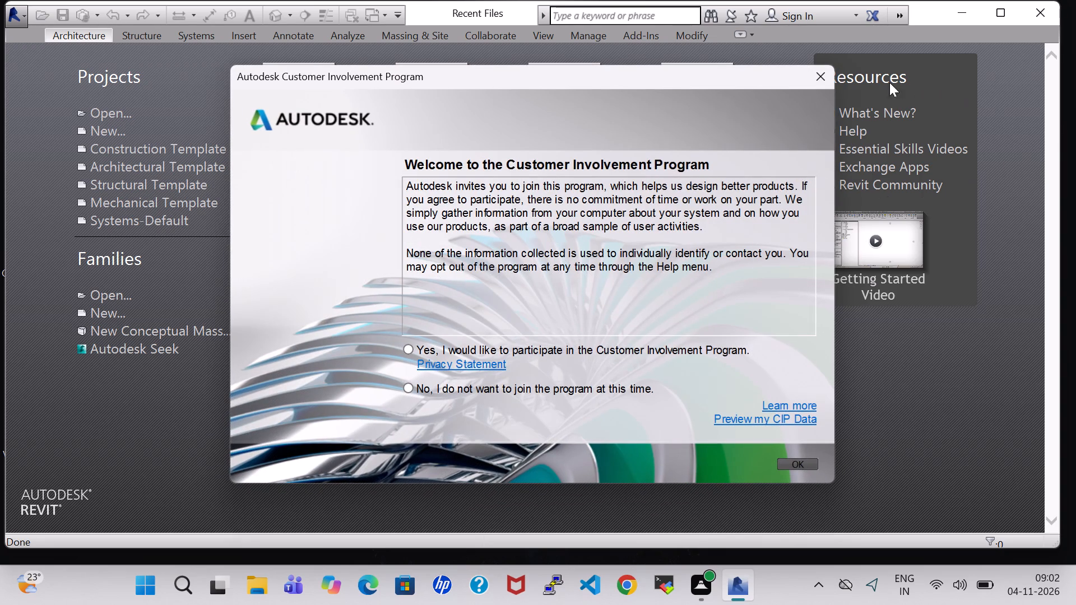
left_click(819, 81)
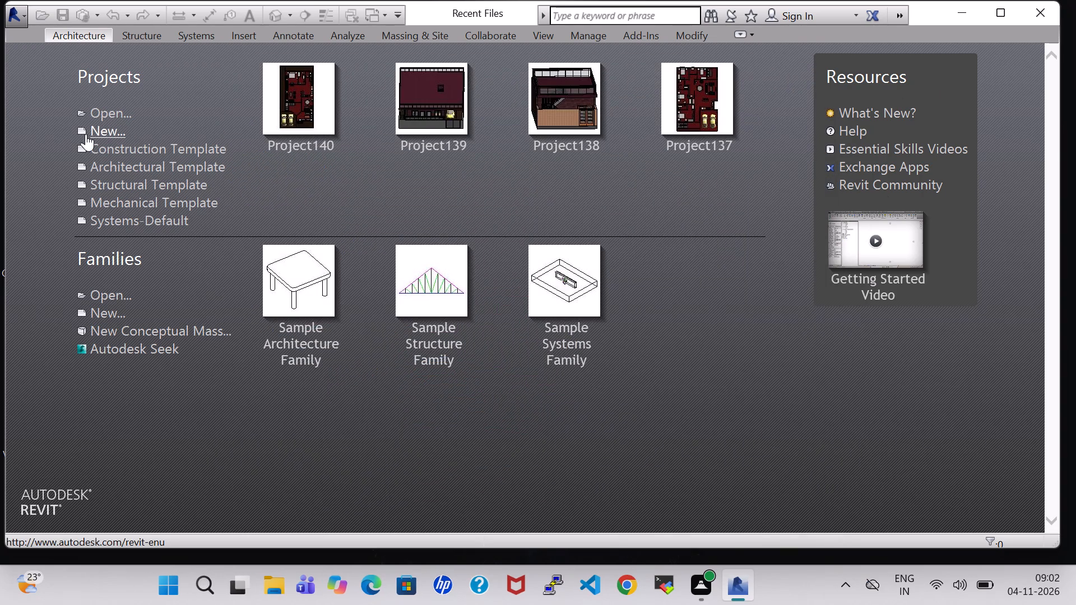
Create a new project from the Architectural Template.
left_click(95, 132)
left_click(460, 248)
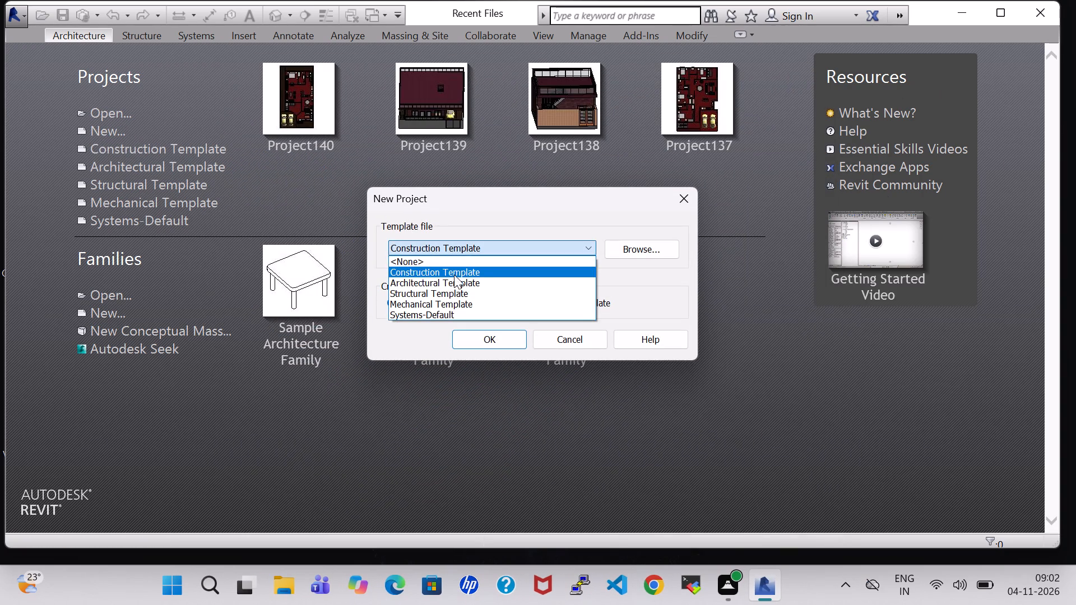
left_click(454, 277)
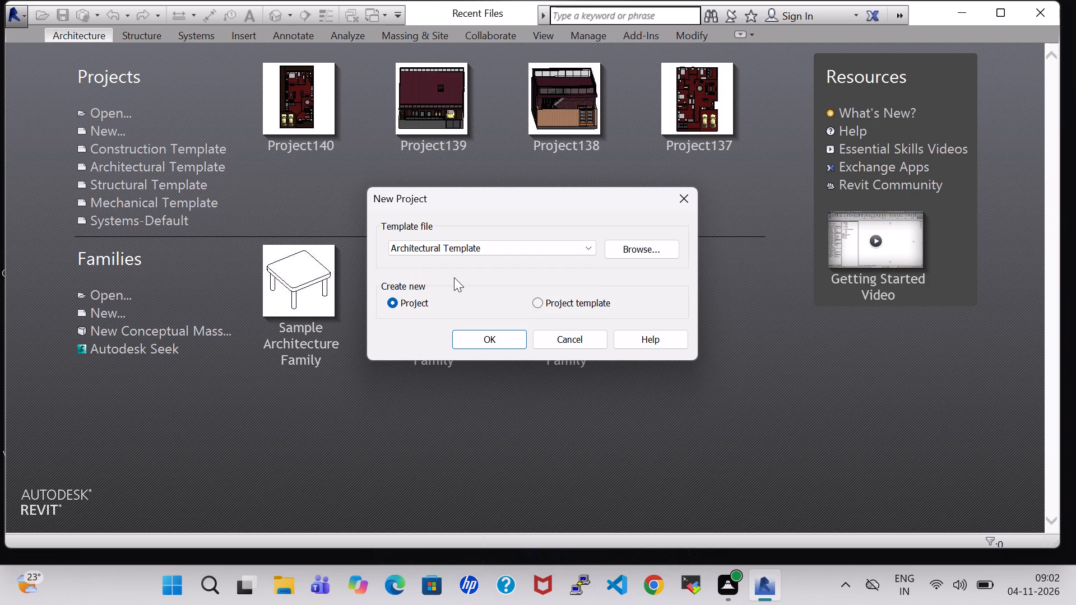
left_click(481, 337)
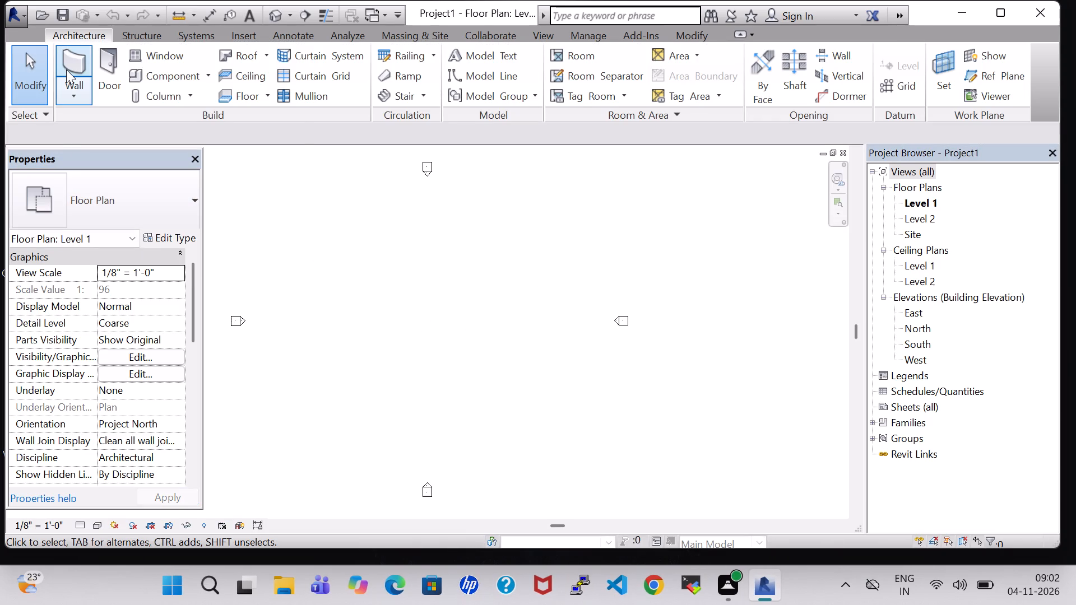
Draw a closed rectangle of exterior walls, 35' wide by 65' long, with an unconnected height of 10'.
left_click(66, 69)
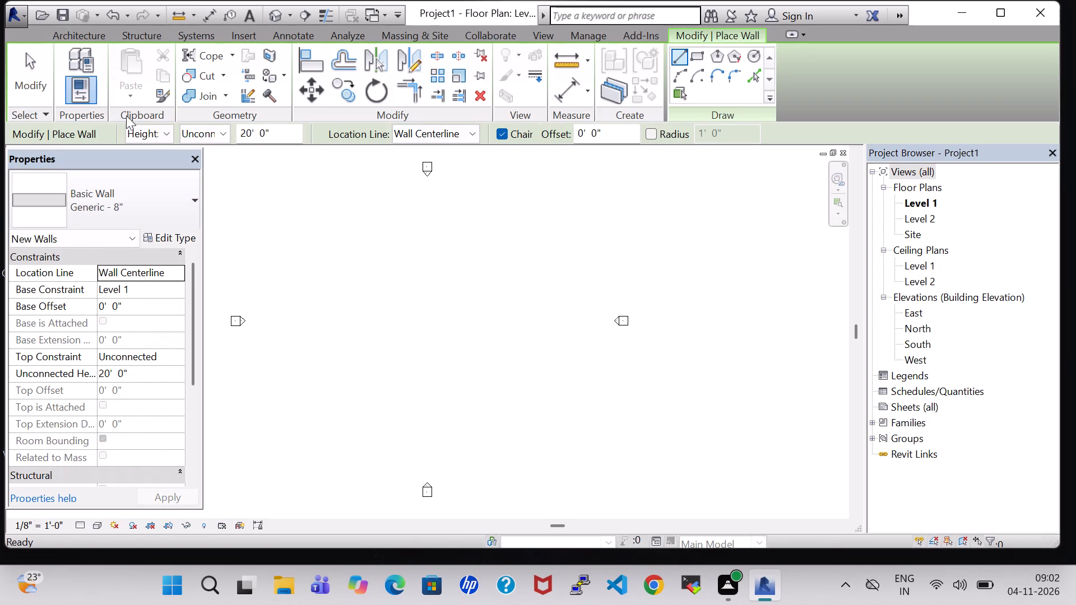
left_click(245, 132)
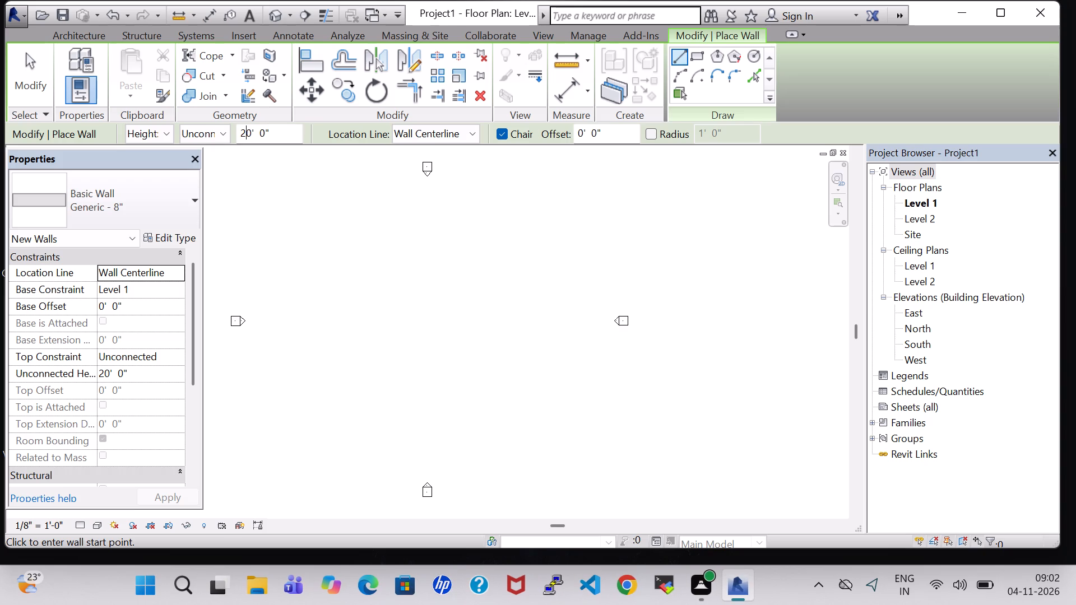
key("BackSpace")
key("1")
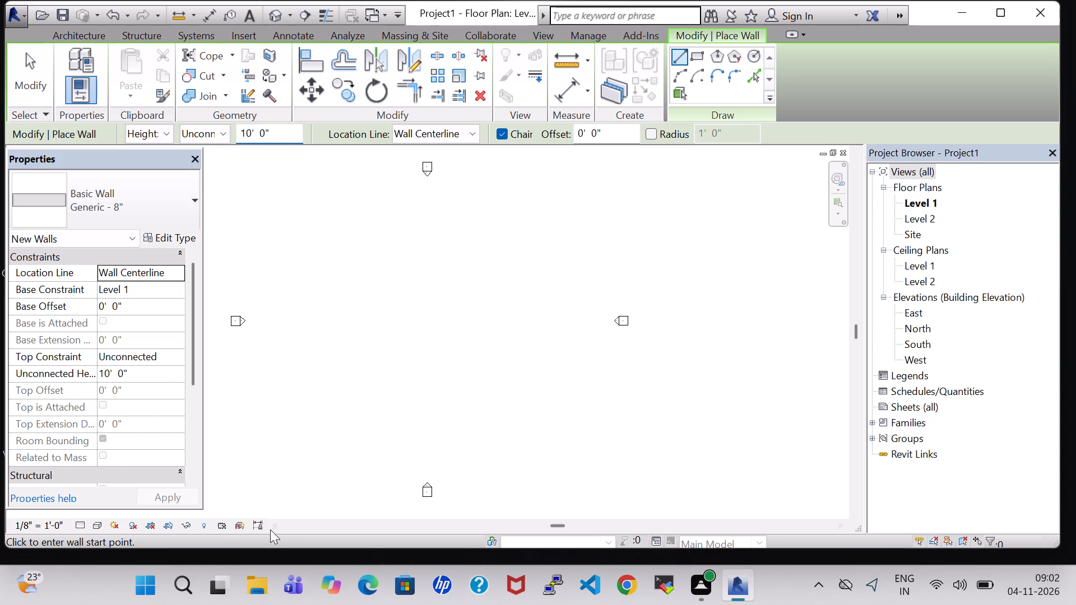
left_click(270, 525)
left_click(449, 229)
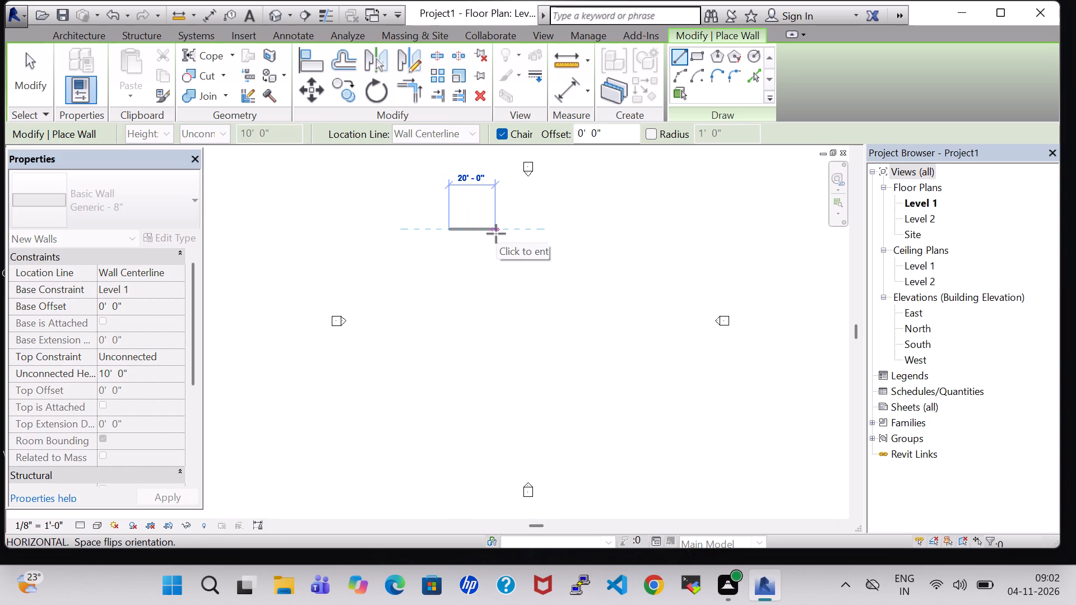
type("35")
key("apostrophe")
key("Return")
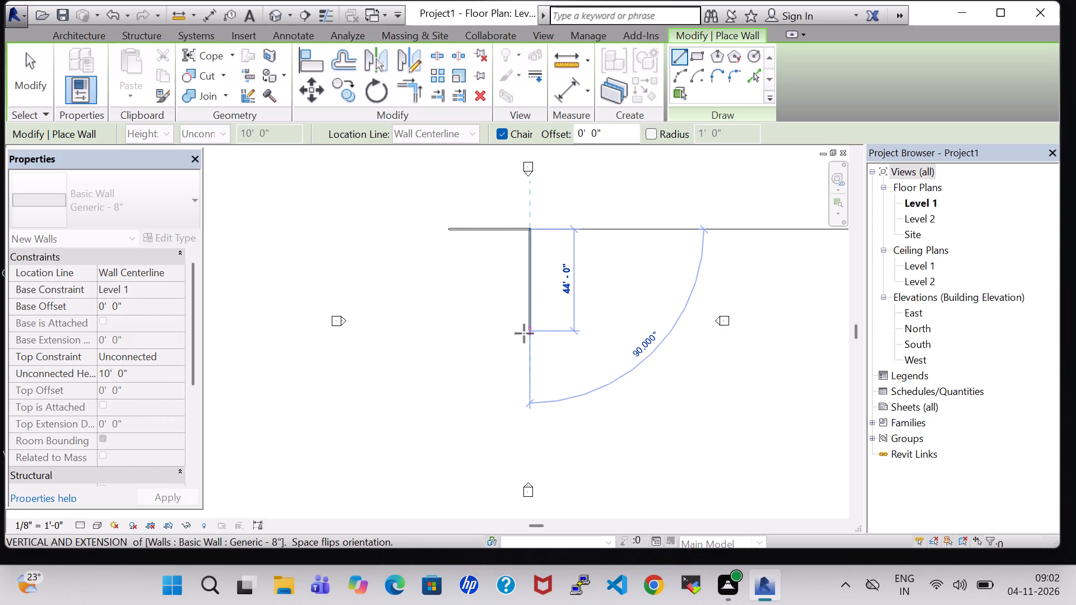
type("65'")
key("Return")
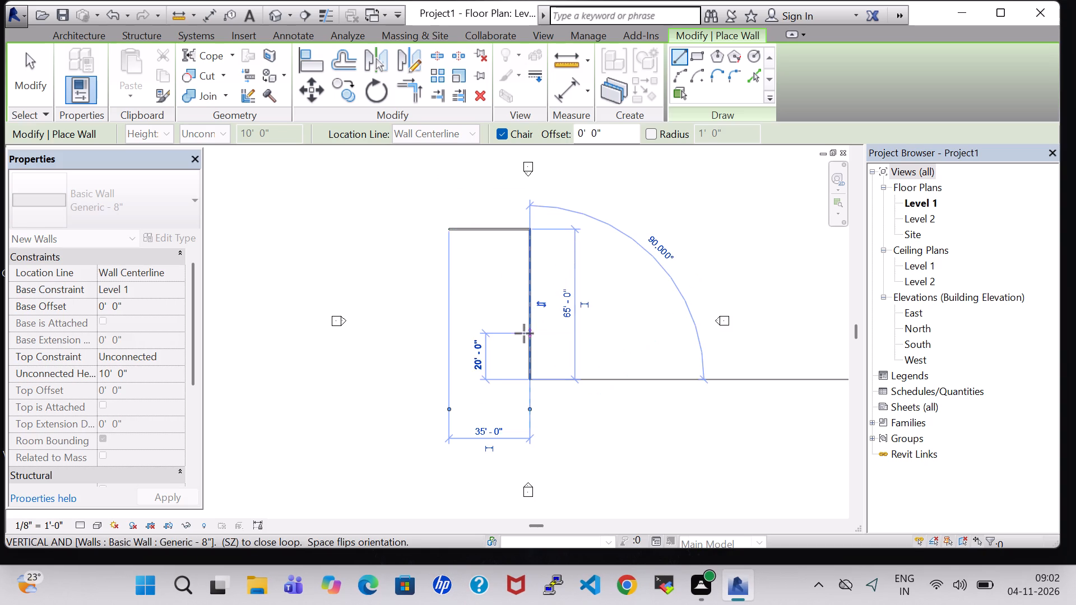
left_click(447, 378)
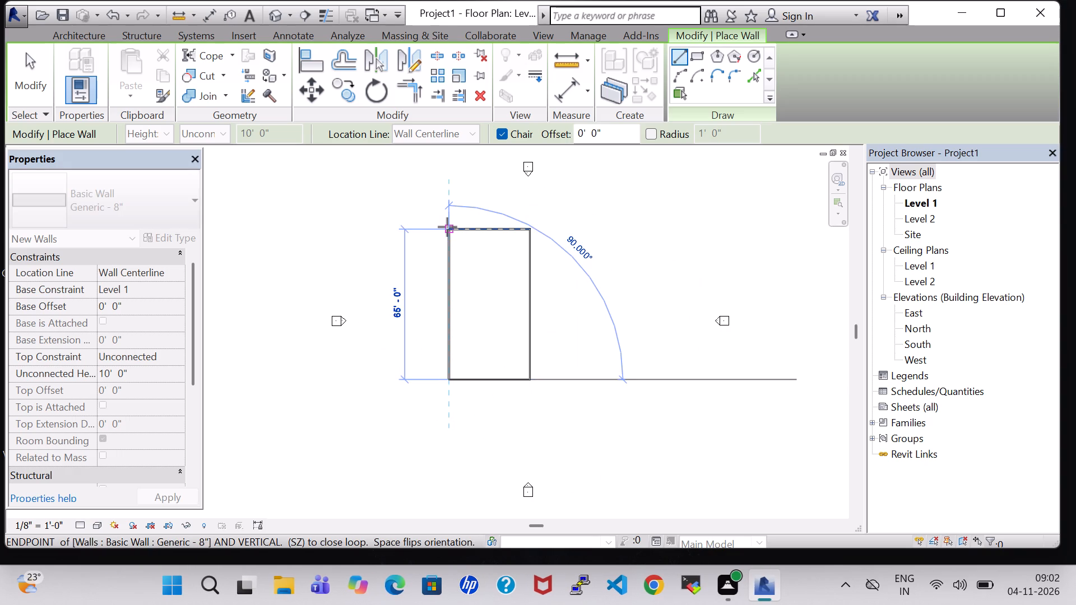
left_click(447, 227)
key("Escape")
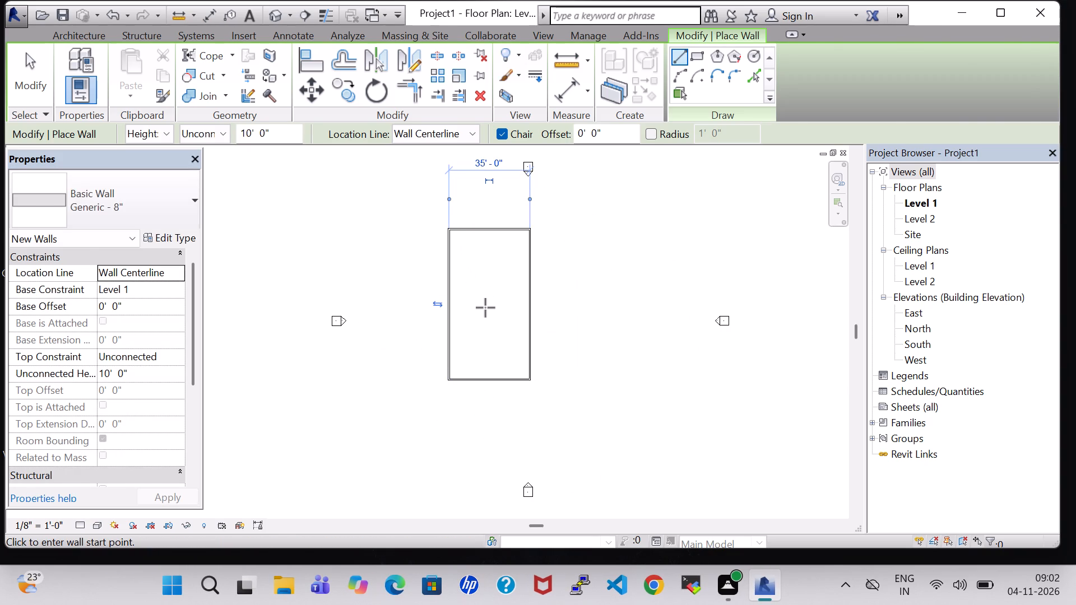
key("Escape")
Enclose a 13' by 5' room in the building's upper-left corner with two interior walls.
scroll(485, 308, "up", 3)
middle_click_drag(485, 308, 490, 311)
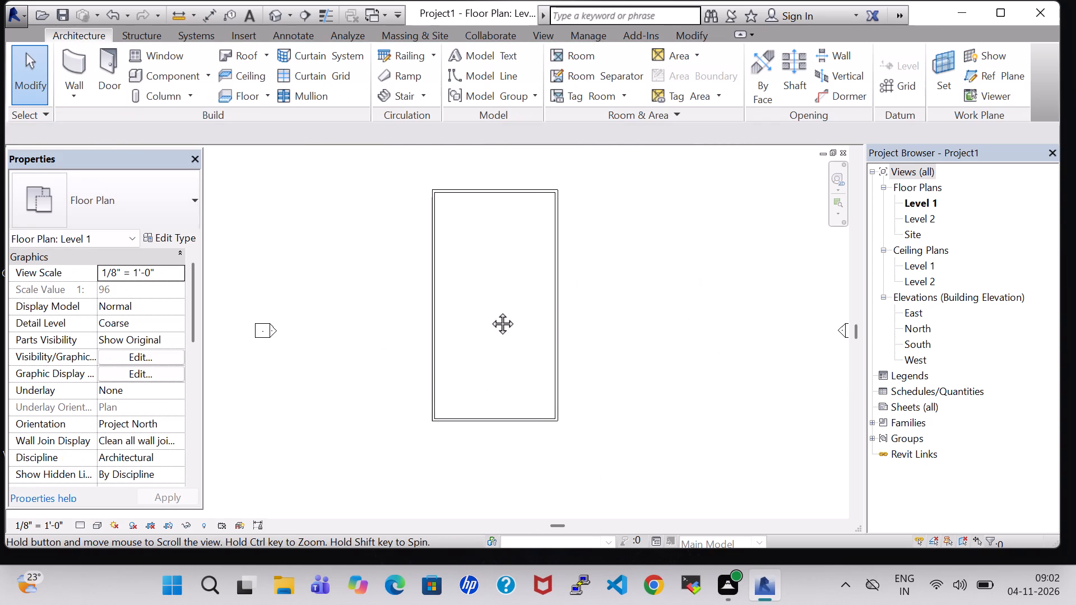
middle_click_drag(490, 311, 512, 331)
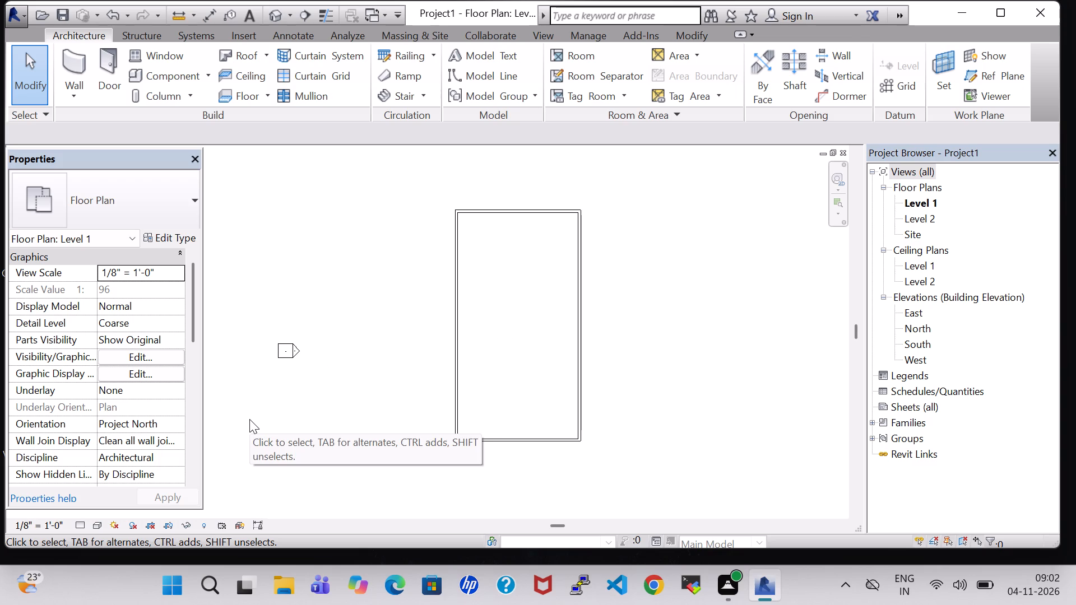
left_click(73, 53)
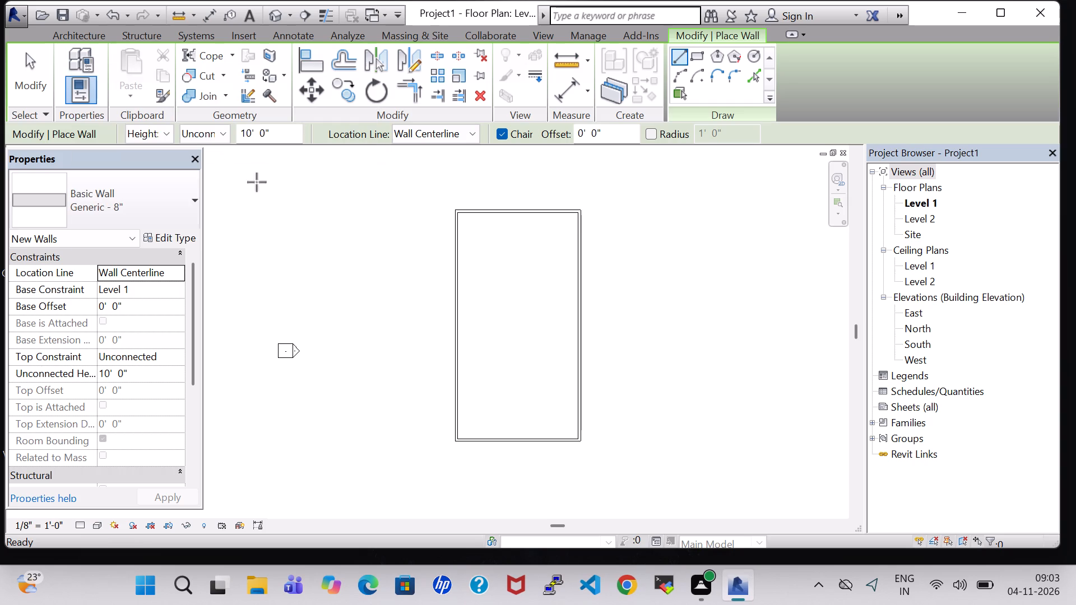
scroll(480, 218, "up", 2)
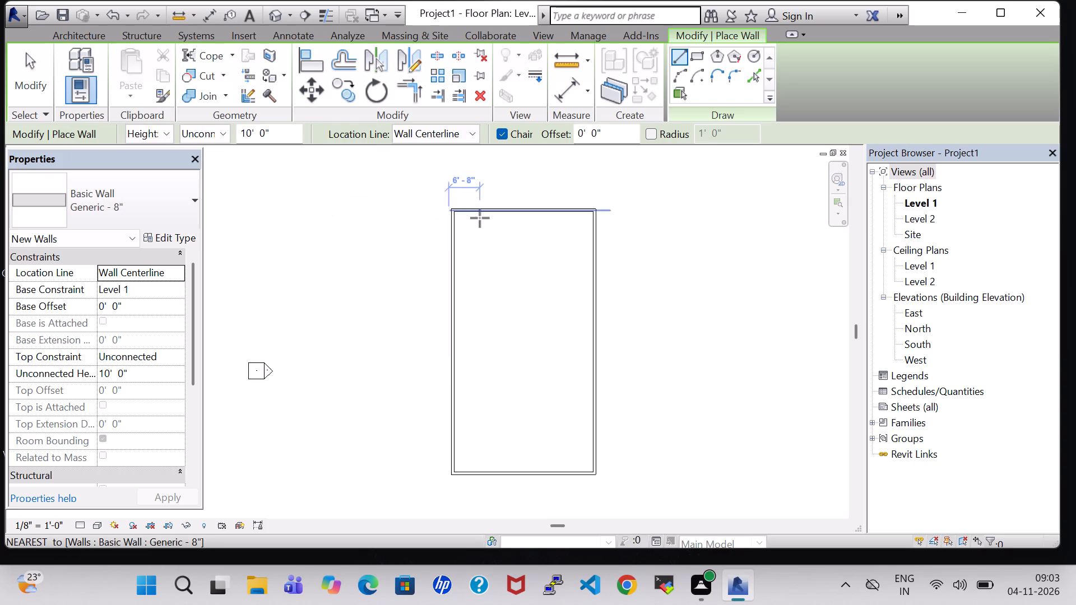
scroll(480, 218, "up", 5)
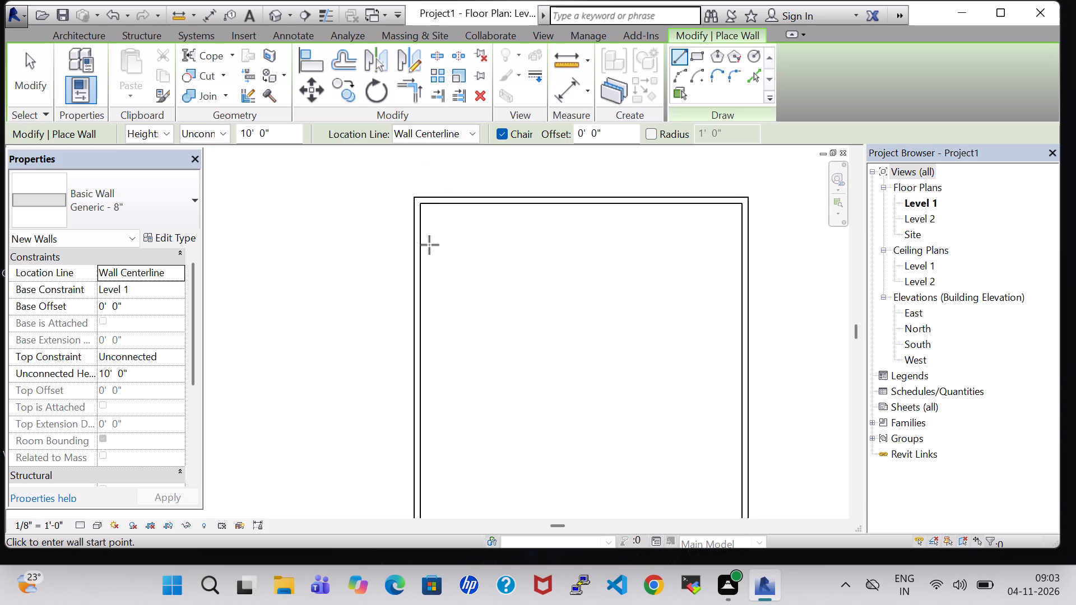
type("5'")
key("Return")
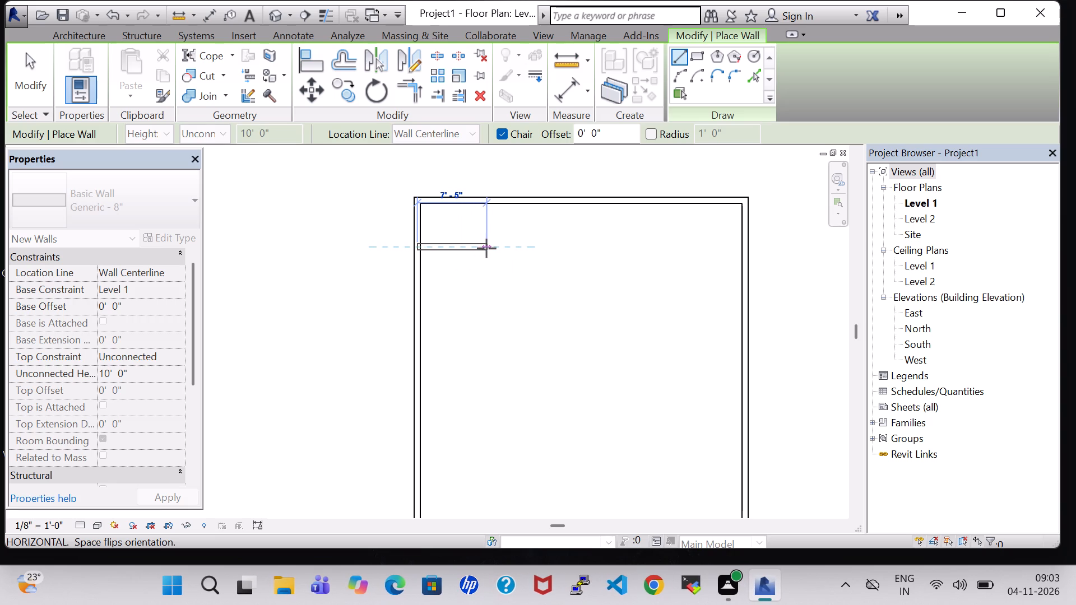
type("13")
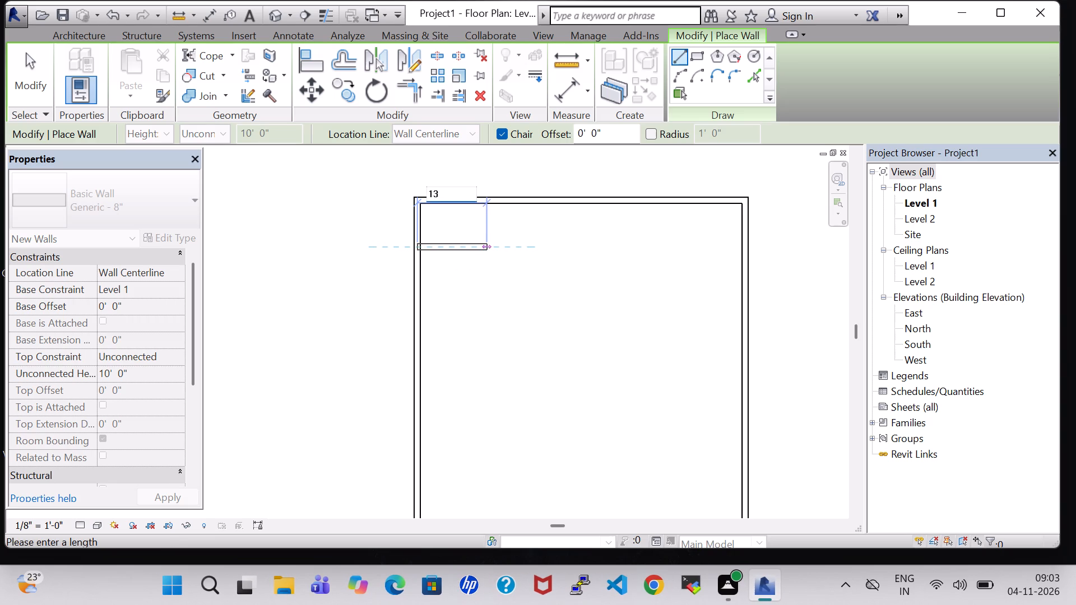
key("apostrophe")
key("Return")
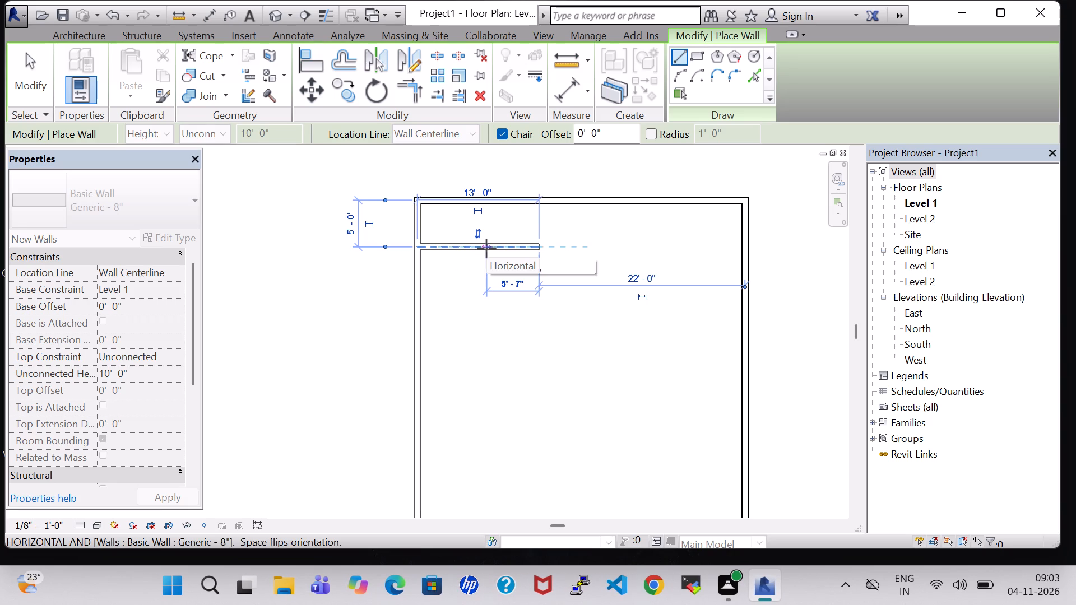
left_click(541, 201)
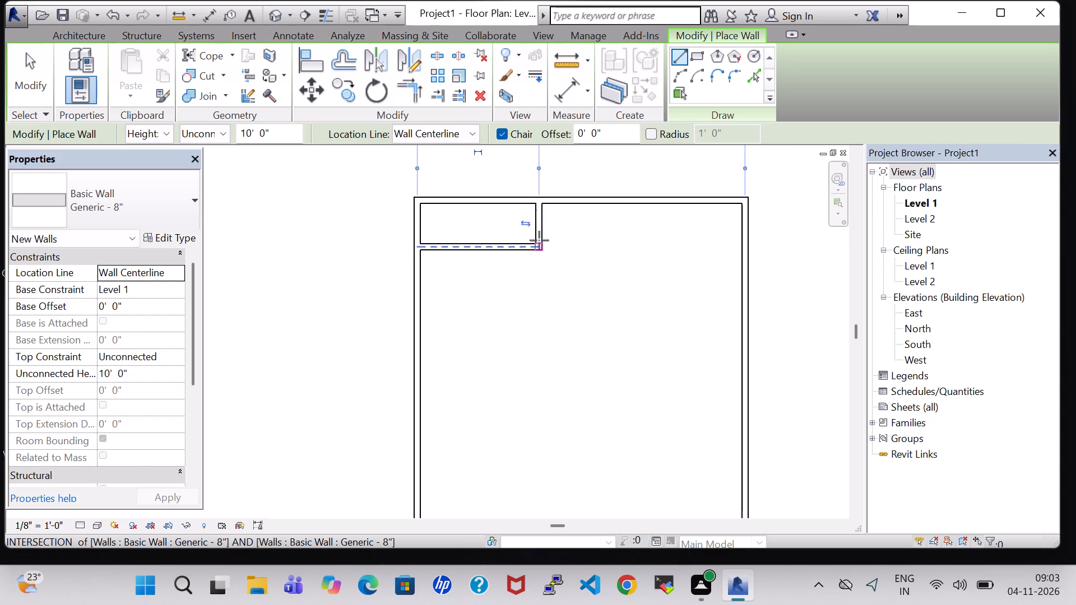
Draw a horizontal wall about 22' long from the small room's right wall to the right exterior wall, about 3'-8" below the top wall.
left_click(537, 235)
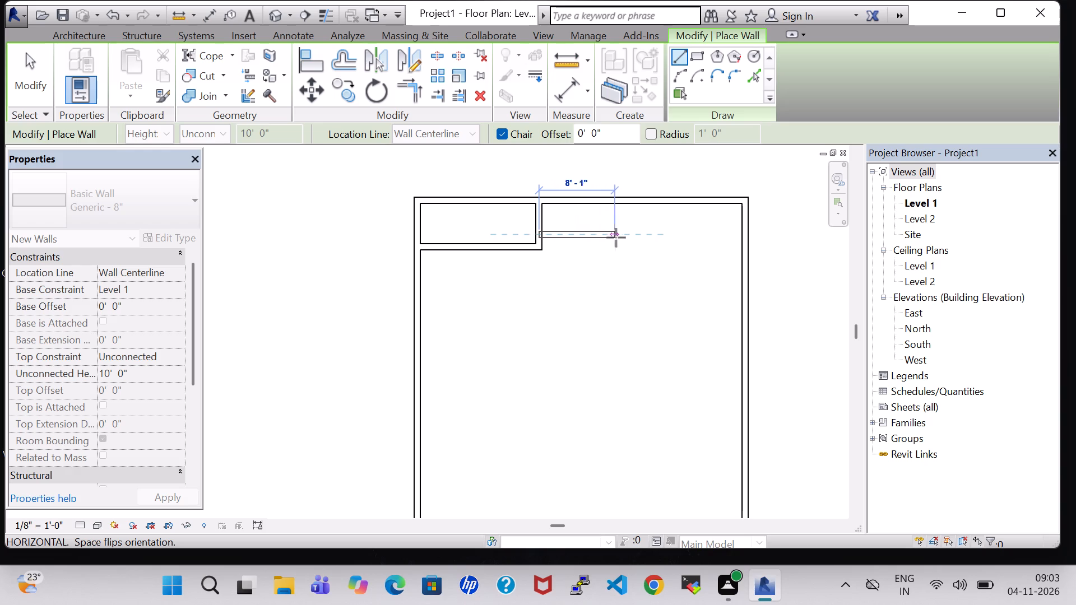
left_click(746, 236)
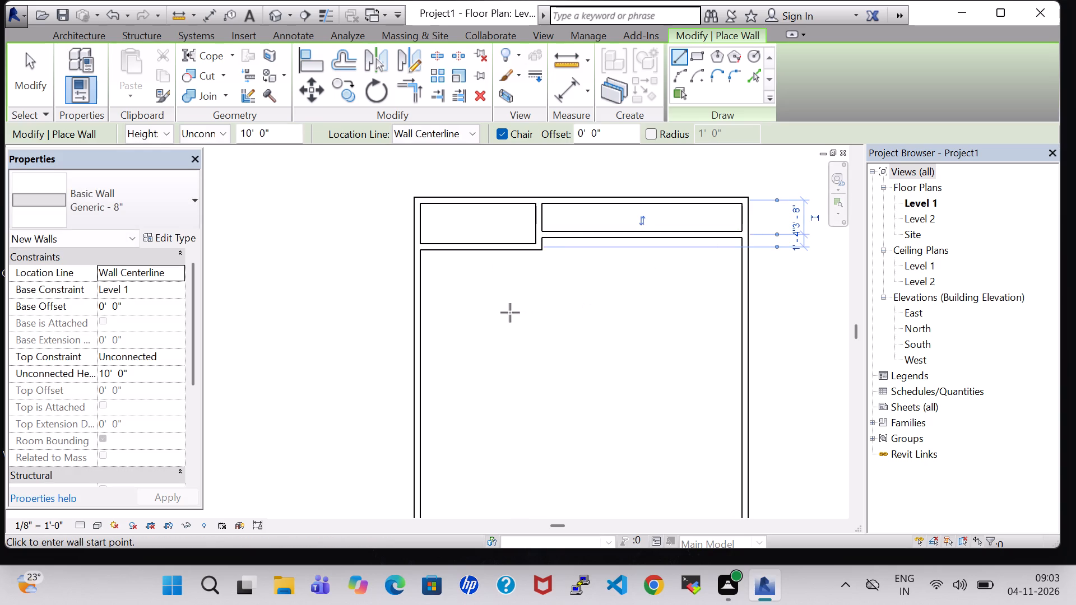
Enclose a 13' by 13' room below the small corner room, with walls running down from its corner and across to the left exterior wall.
left_click(67, 34)
left_click(72, 66)
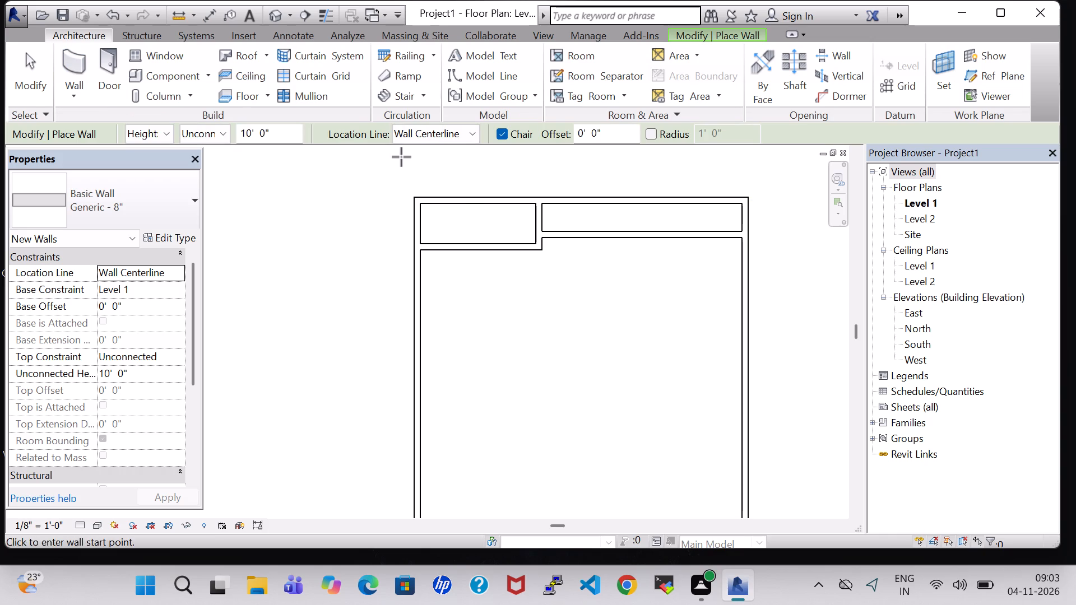
left_click(537, 246)
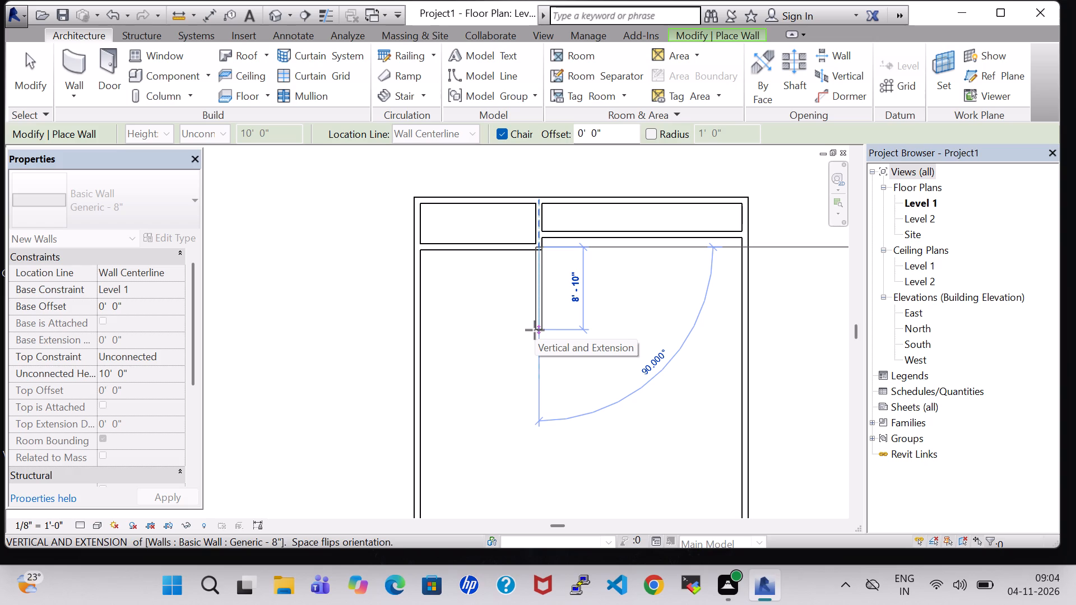
type("13")
key("apostrophe")
key("Return")
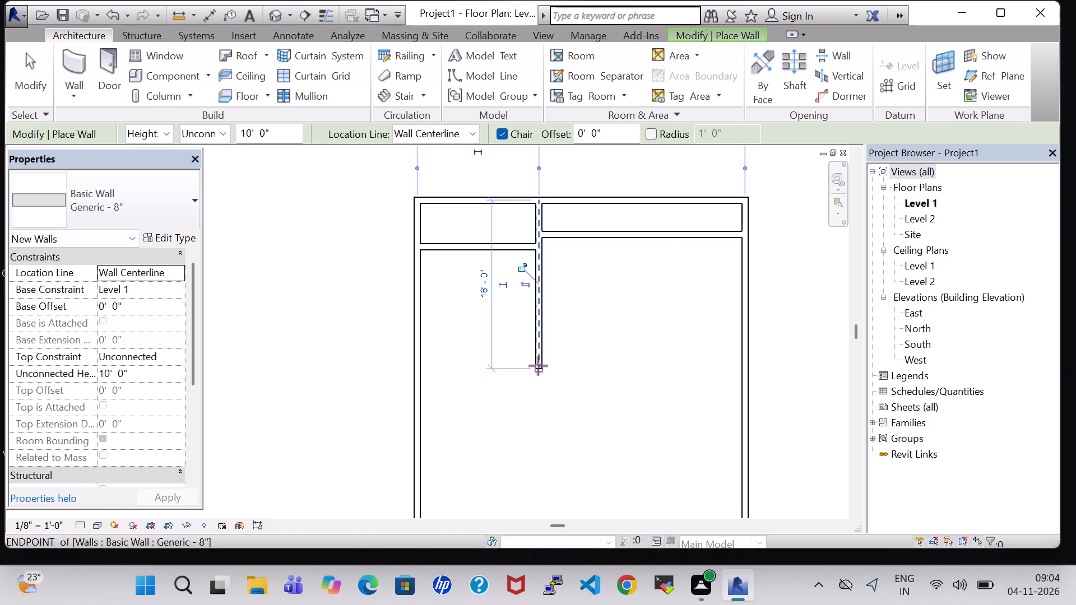
left_click(538, 366)
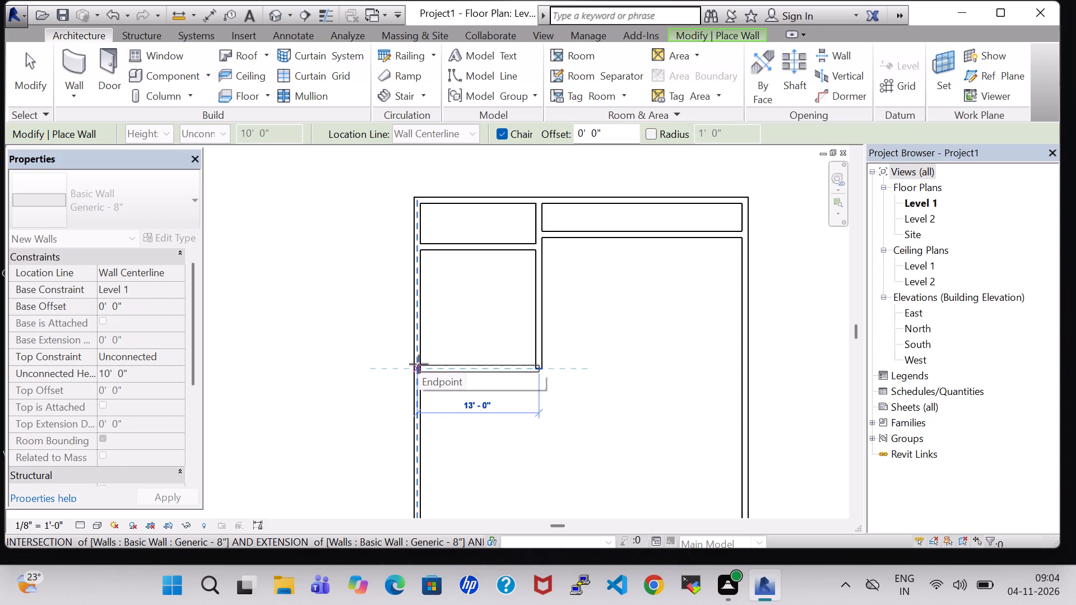
left_click(419, 364)
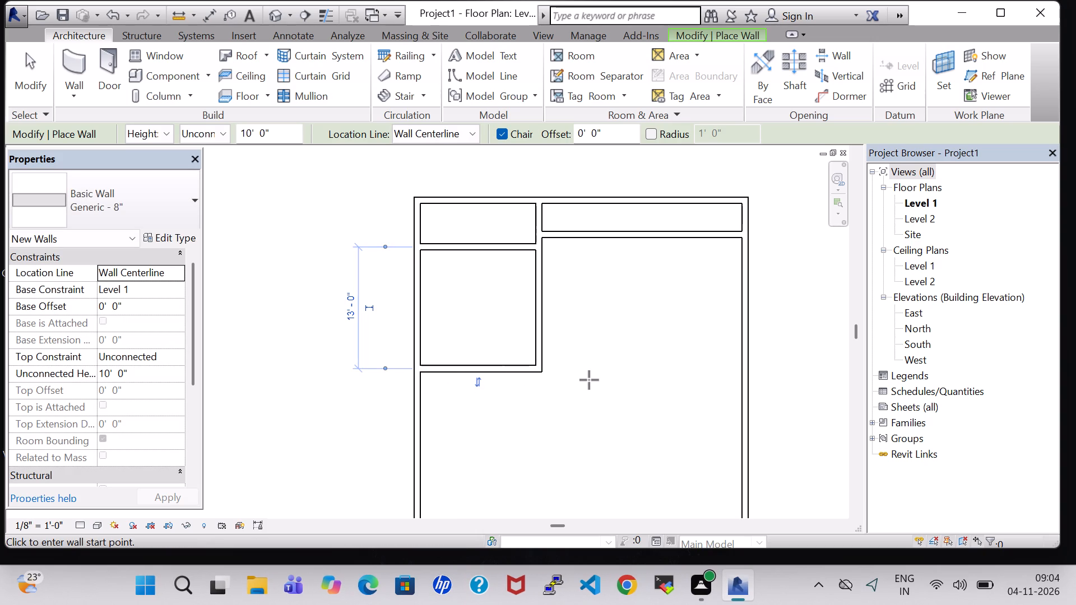
key("Escape")
key("Escape")
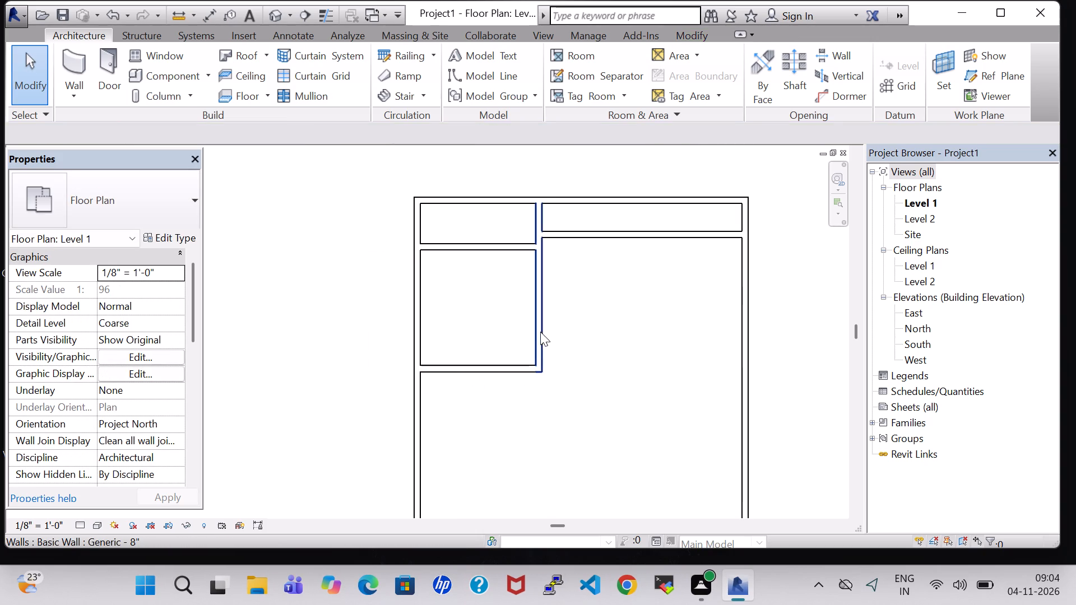
Examine the spacing dimensions of the vertical partition and the bottom wall of the 13' square room.
left_click(537, 329)
left_click(513, 316)
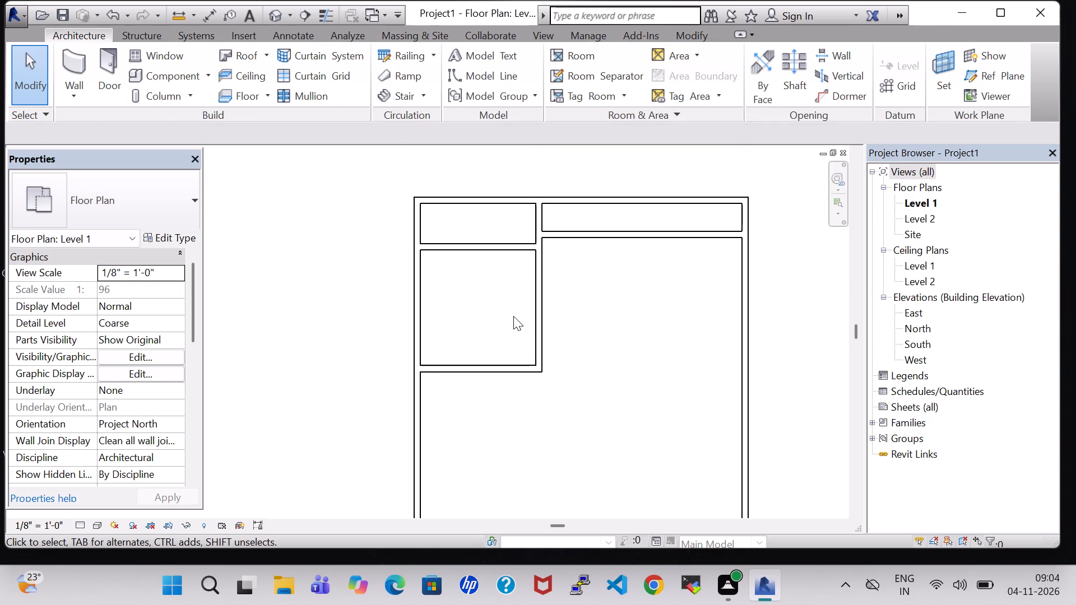
scroll(513, 318, "down", 5)
scroll(522, 347, "up", 1)
middle_click_drag(522, 347, 552, 226)
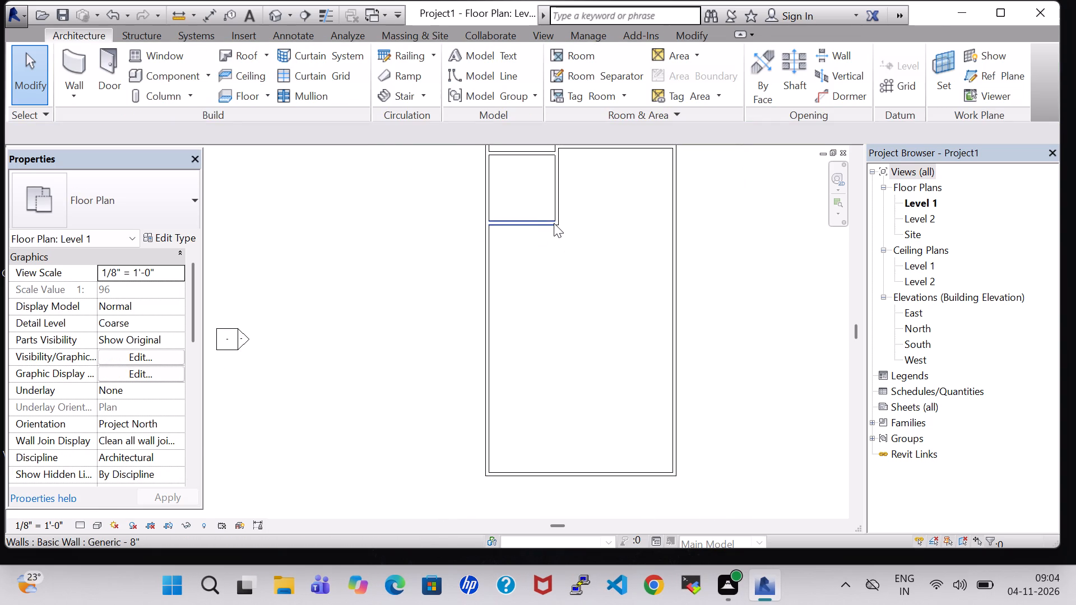
left_click(558, 179)
middle_click_drag(566, 196, 556, 422)
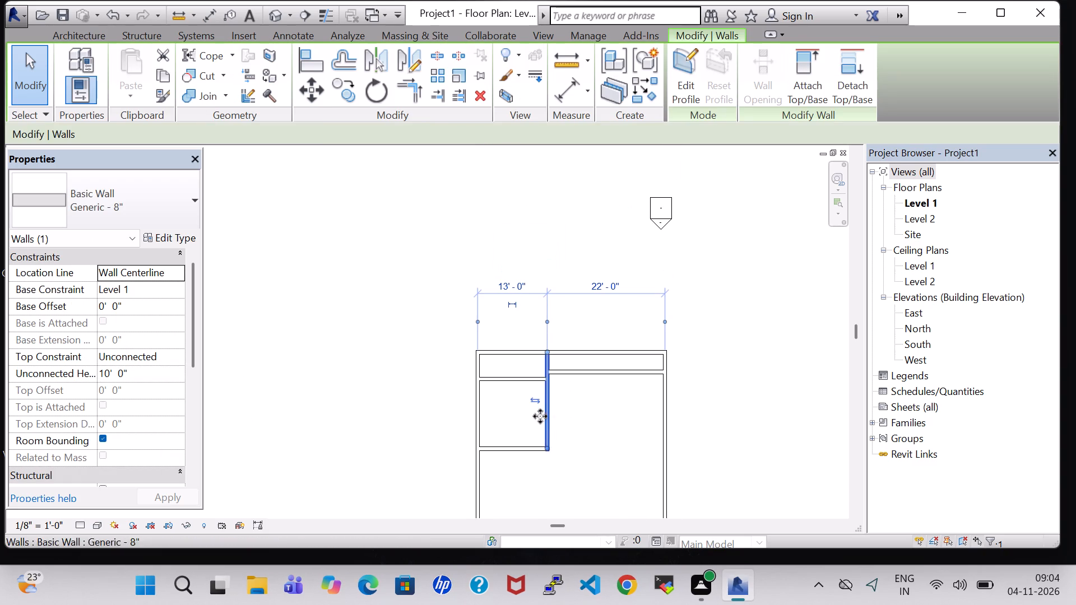
left_click(521, 449)
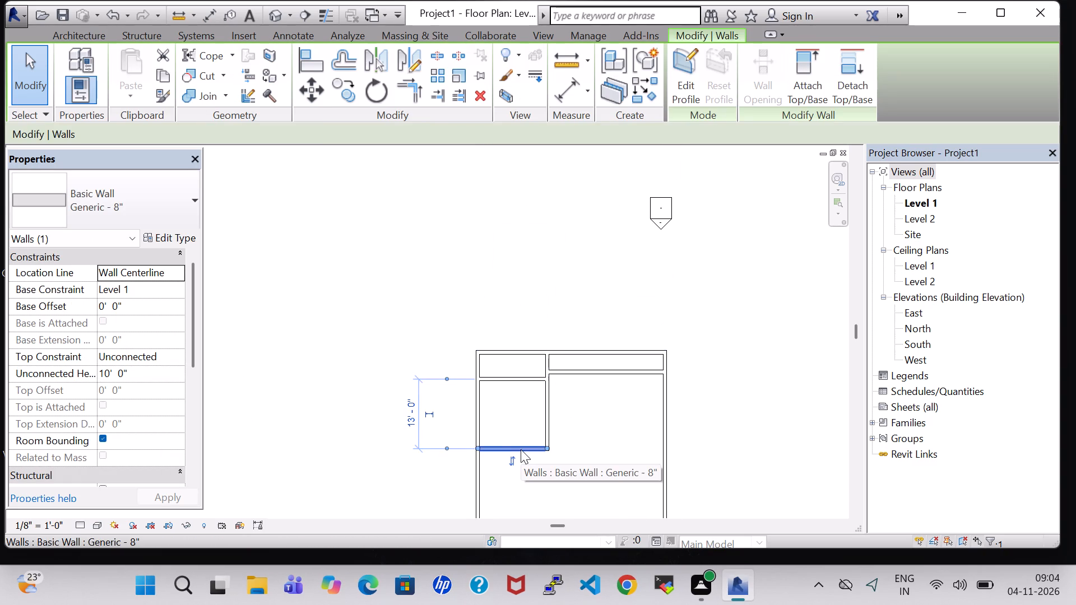
Set the spacing of the square room's bottom wall from the wall above it to 15' 6".
left_click(414, 424)
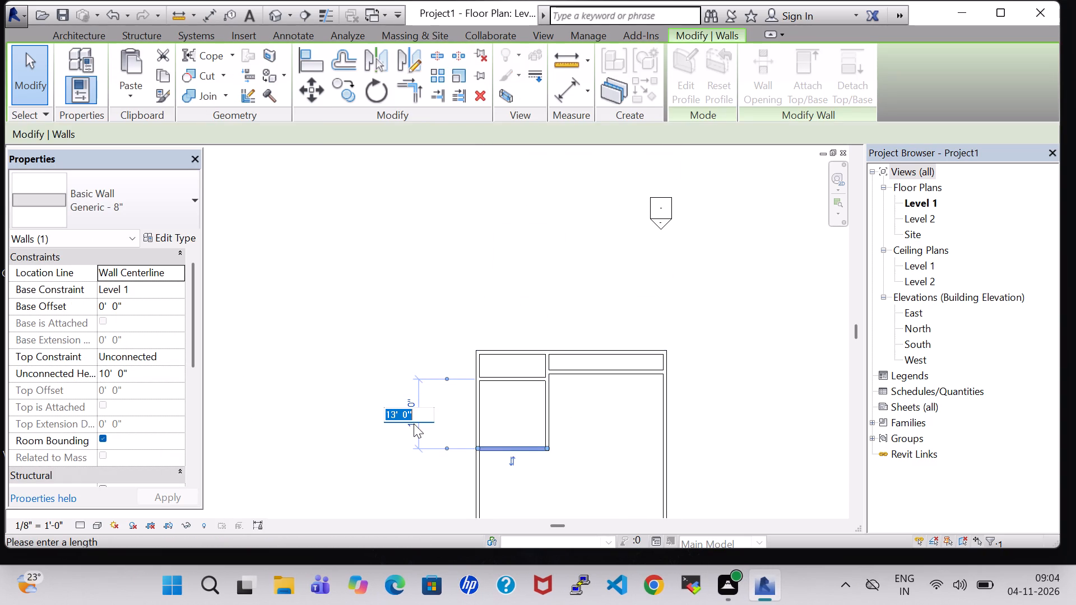
left_click(392, 415)
left_click(395, 414)
key("BackSpace")
key("5")
key("Right")
key("Right")
key("Right")
key("Right")
key("BackSpace")
key("6")
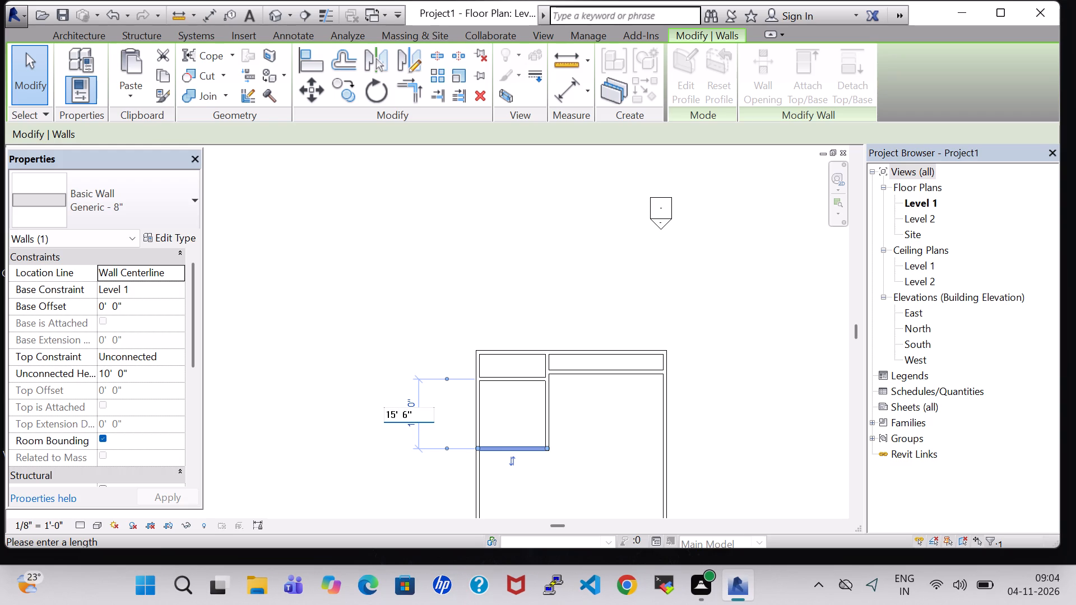
key("Return")
left_click(606, 412)
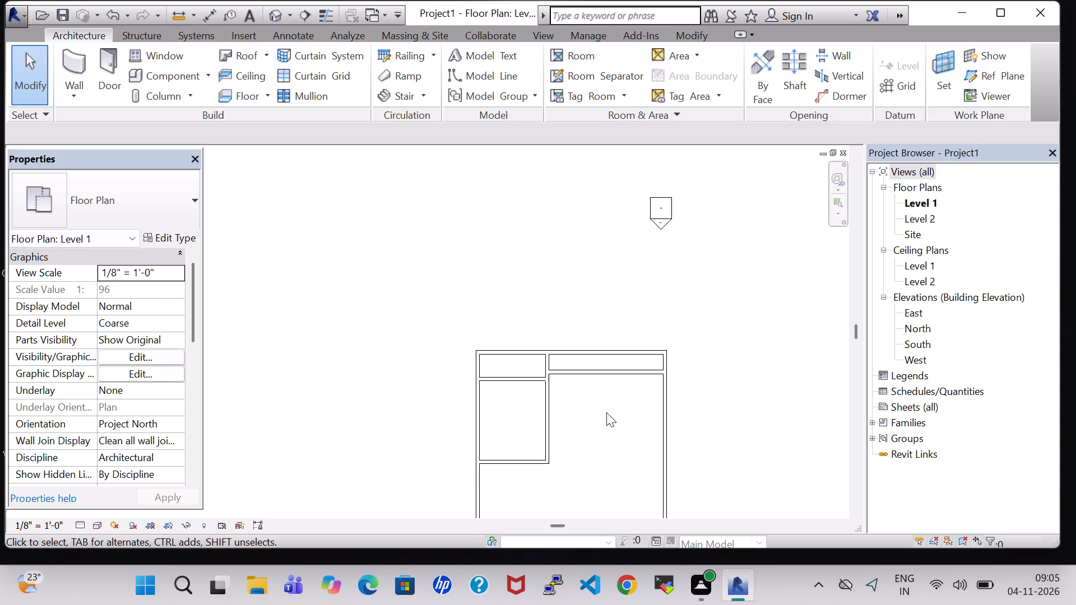
Draw a horizontal wall from the lower-right corner of the 15' 6" deep room across to the right exterior wall.
scroll(606, 416, "down", 1)
middle_click_drag(603, 417, 558, 393)
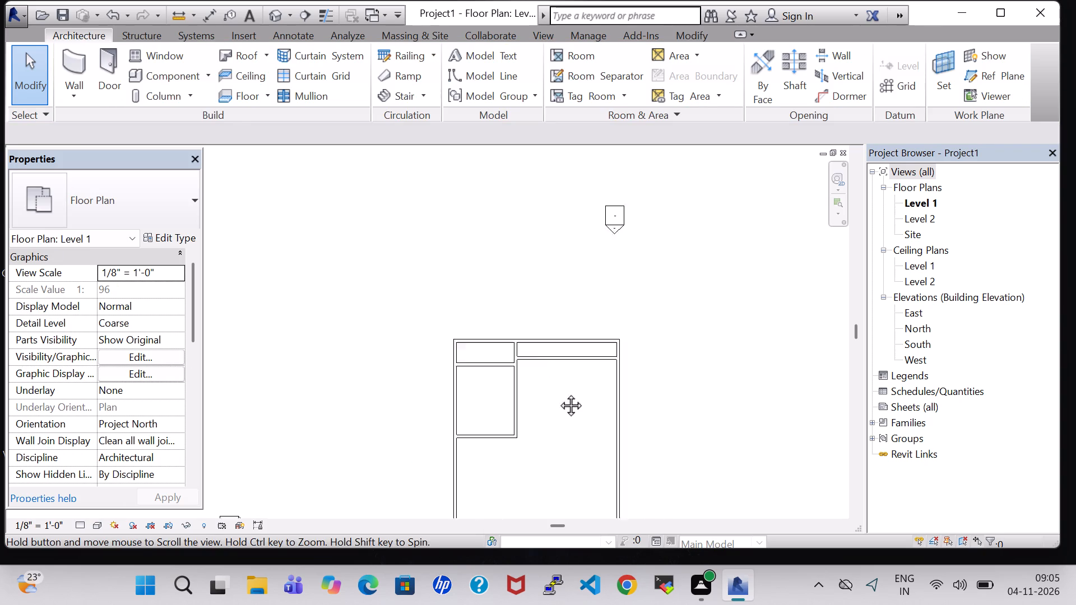
middle_click_drag(558, 393, 545, 320)
left_click(81, 51)
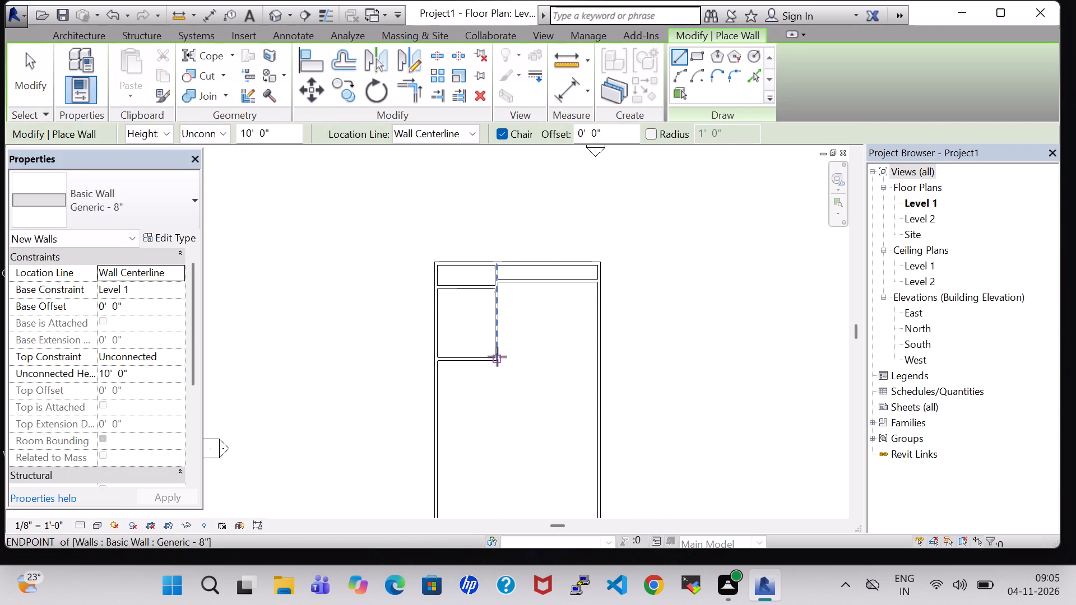
scroll(497, 357, "up", 10)
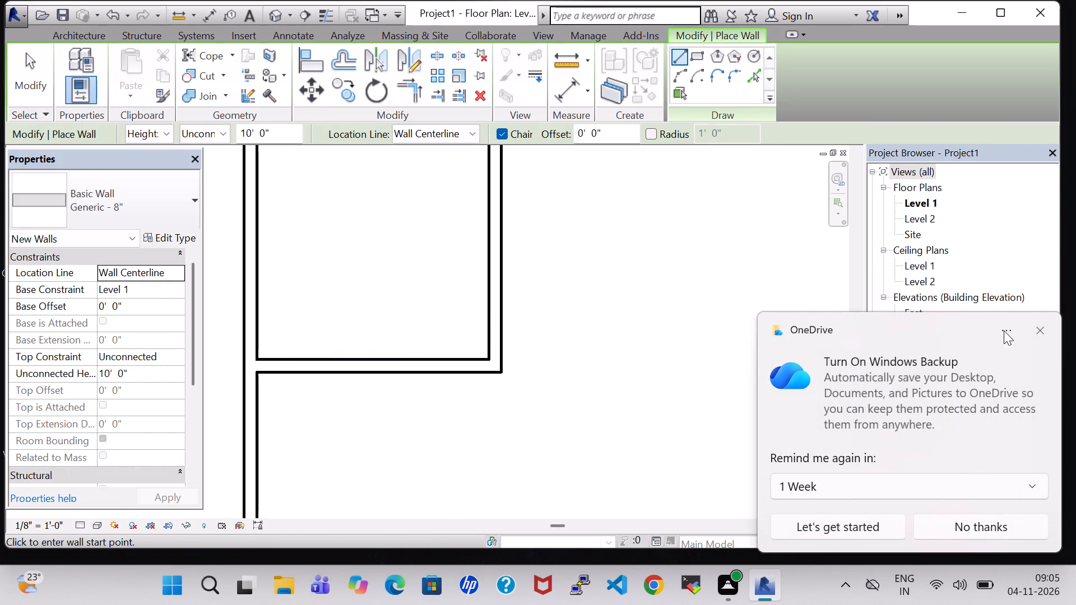
left_click(1043, 331)
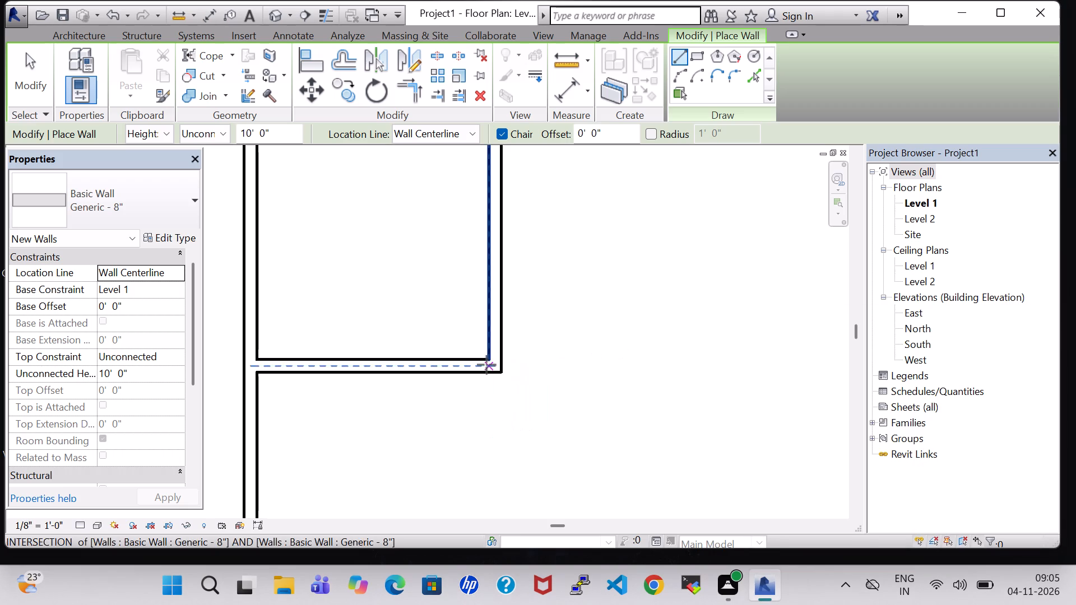
left_click(494, 365)
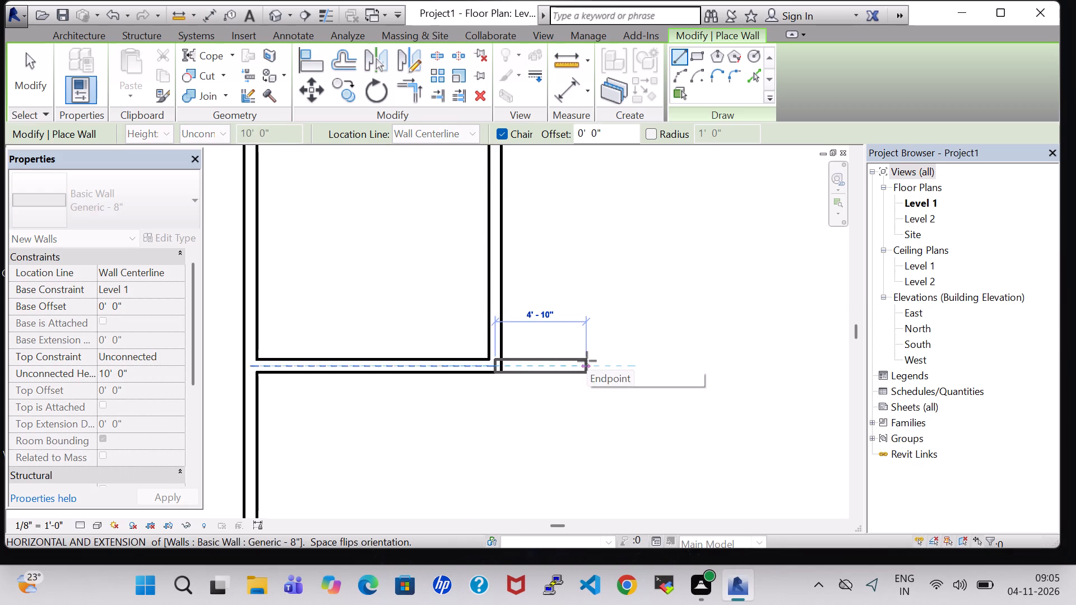
key("Escape")
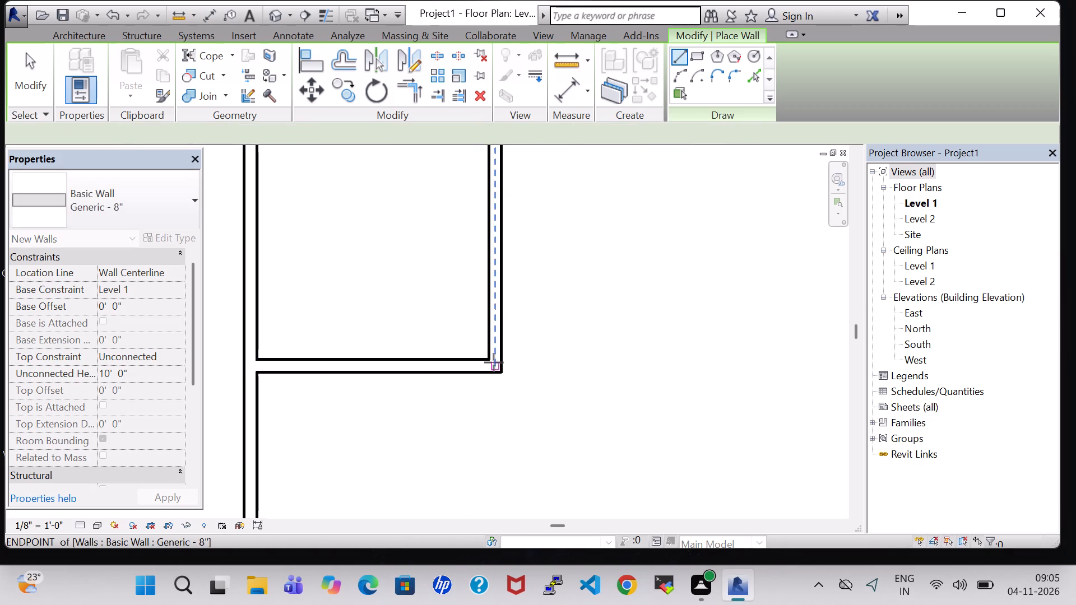
left_click(494, 364)
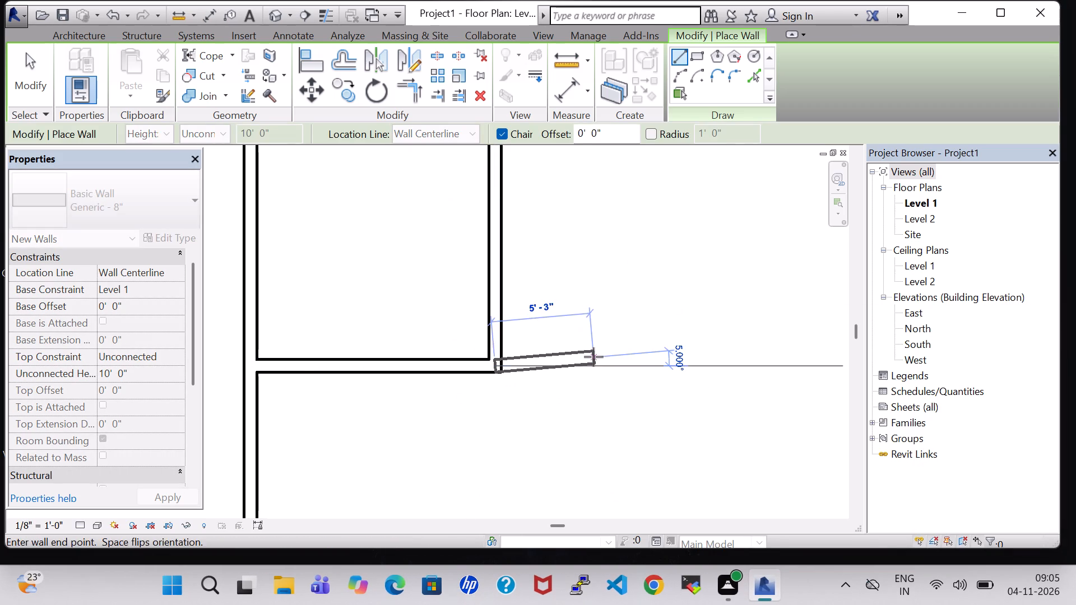
scroll(624, 367, "down", 5)
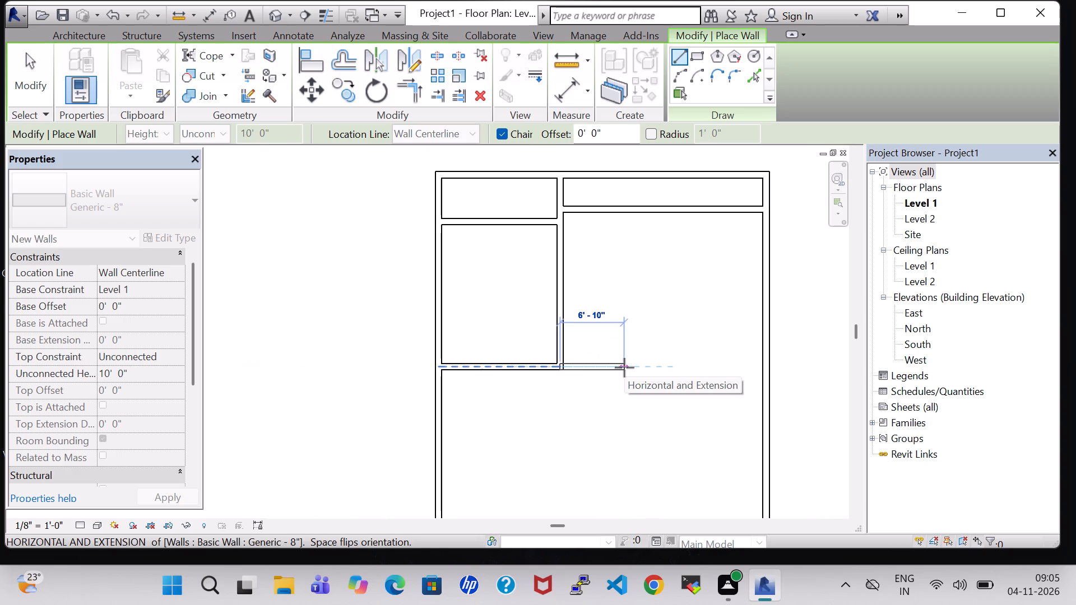
middle_click_drag(624, 367, 583, 362)
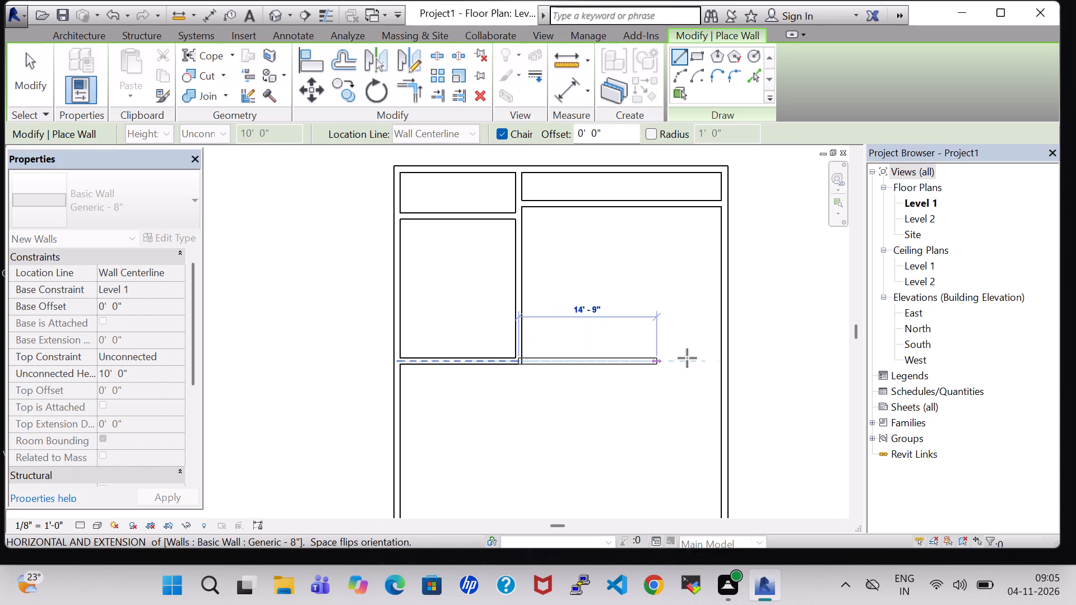
left_click(726, 357)
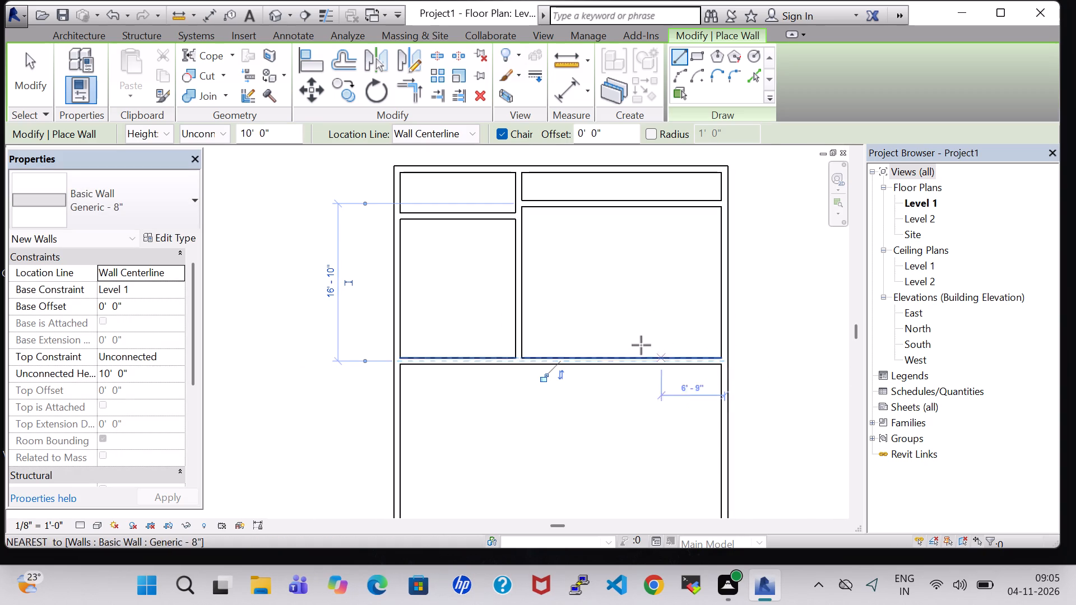
key("Escape")
key("Escape")
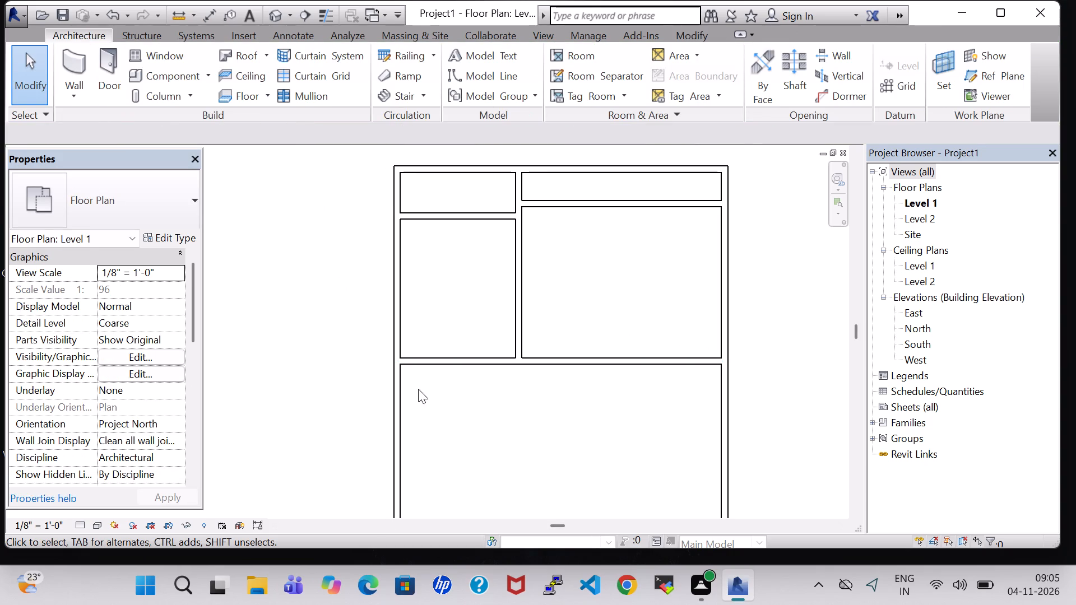
Enclose a 5' by 8' room in the upper-left corner of the large right-hand room, using a vertical and a horizontal wall.
left_click(71, 68)
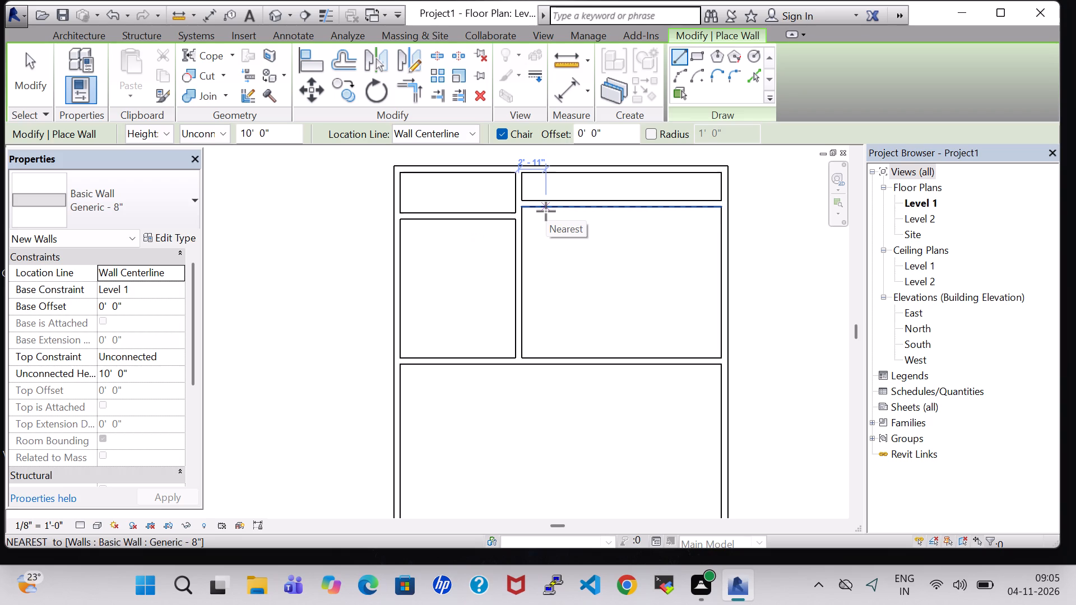
key("5")
key("apostrophe")
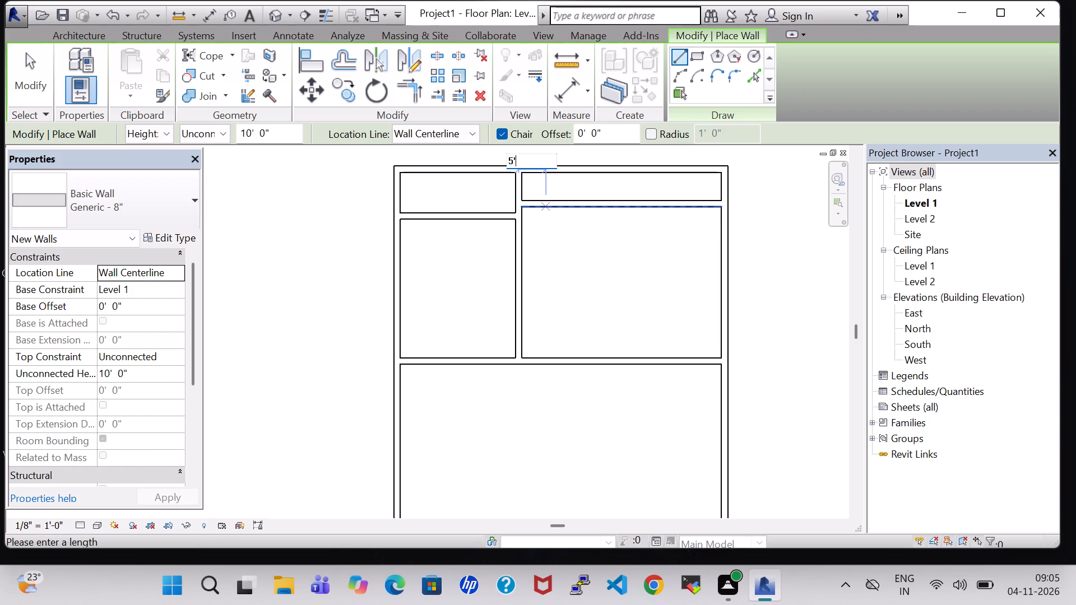
key("Return")
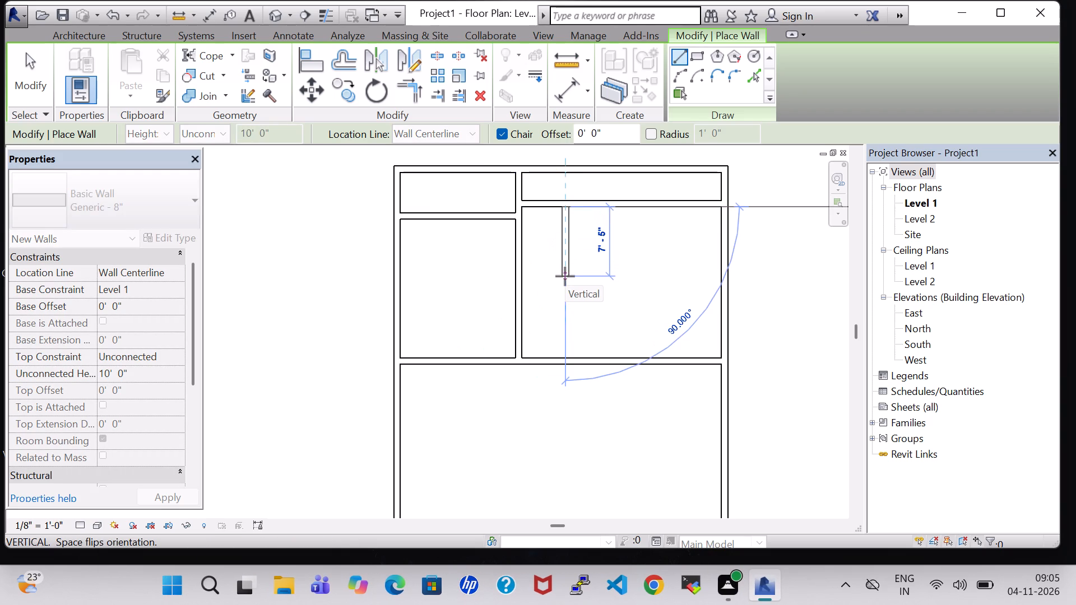
key("8")
key("apostrophe")
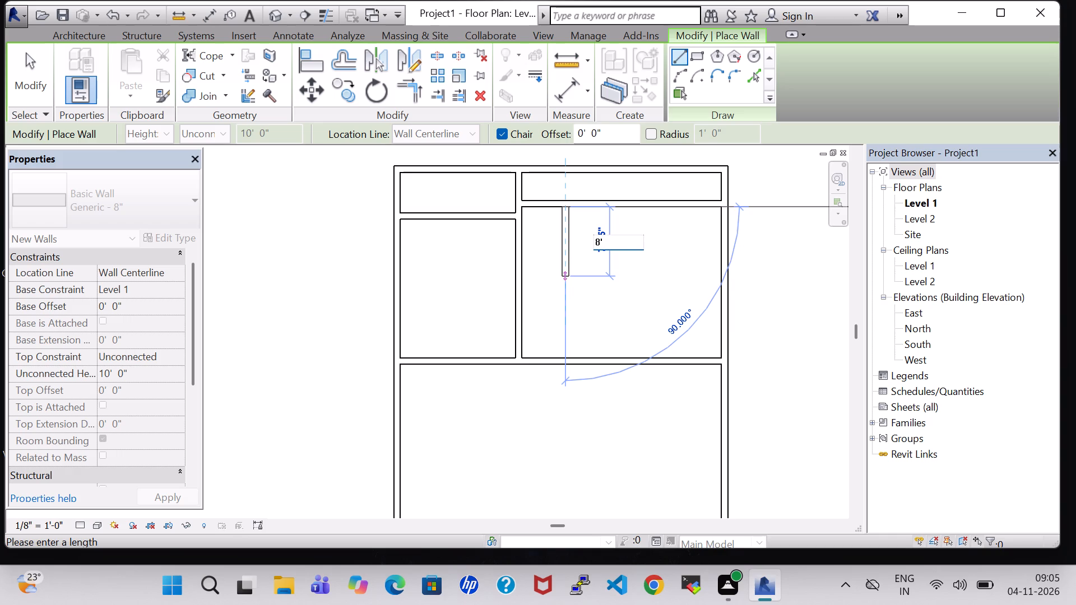
key("Return")
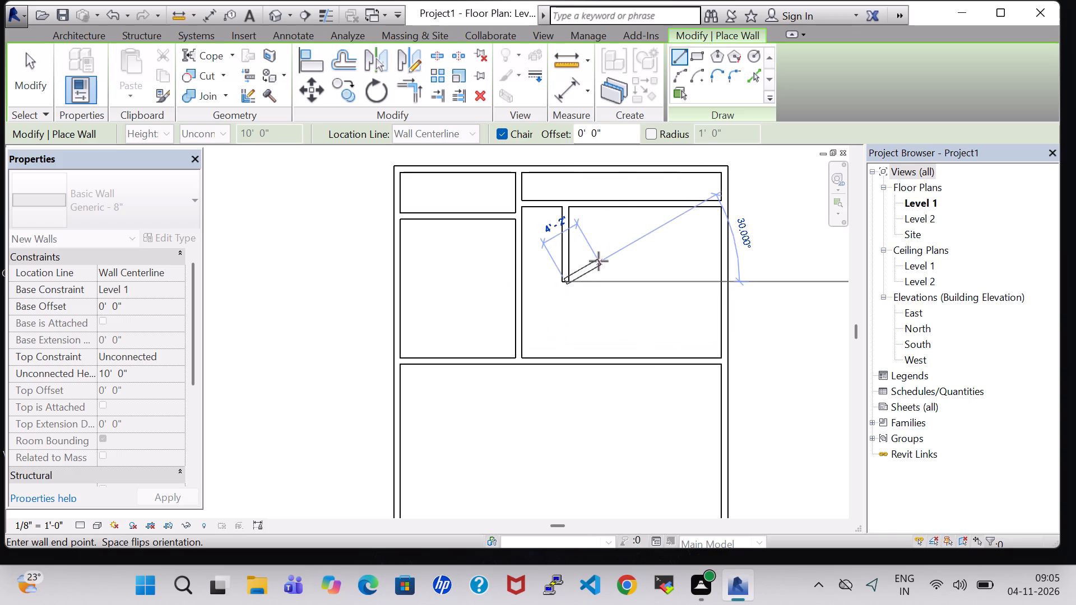
left_click(520, 280)
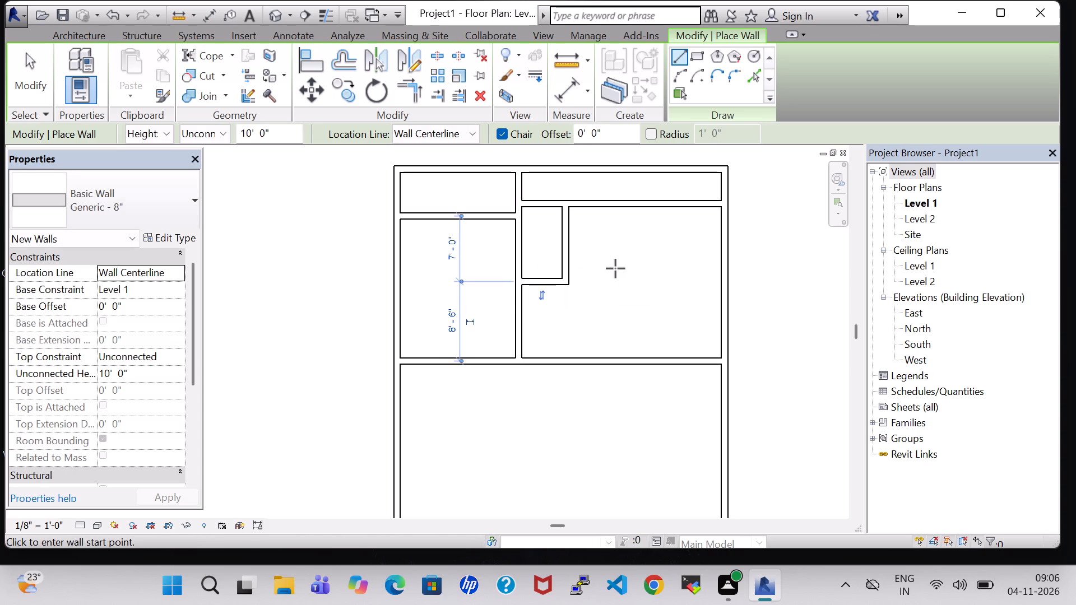
key("Escape")
key("Escape")
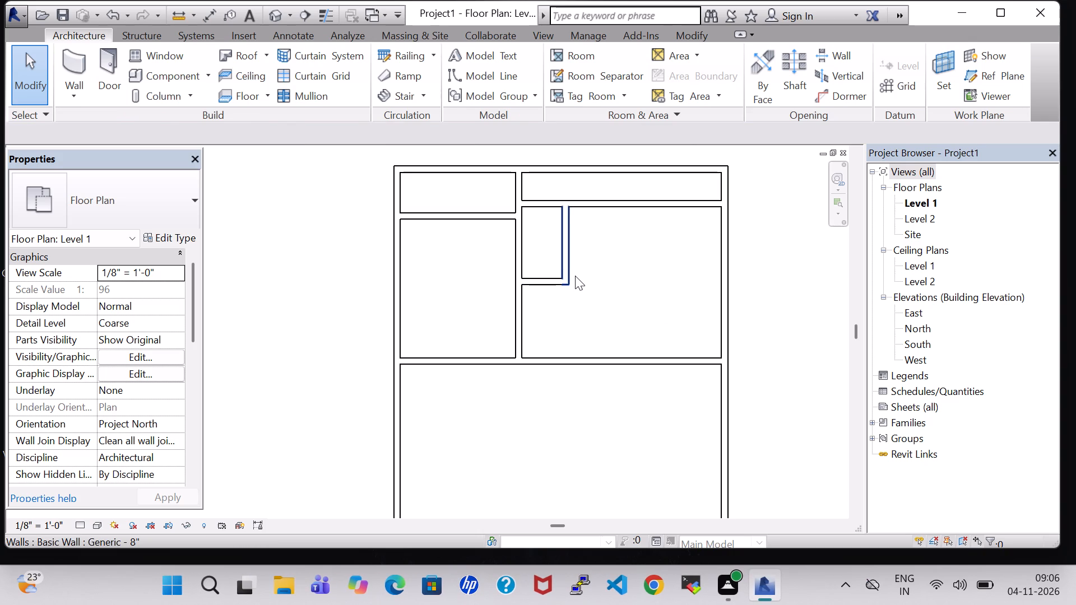
Examine the spacing dimensions of the upper rooms' partitions, including the long horizontal wall and the 5' by 8' room's right wall.
left_click(521, 228)
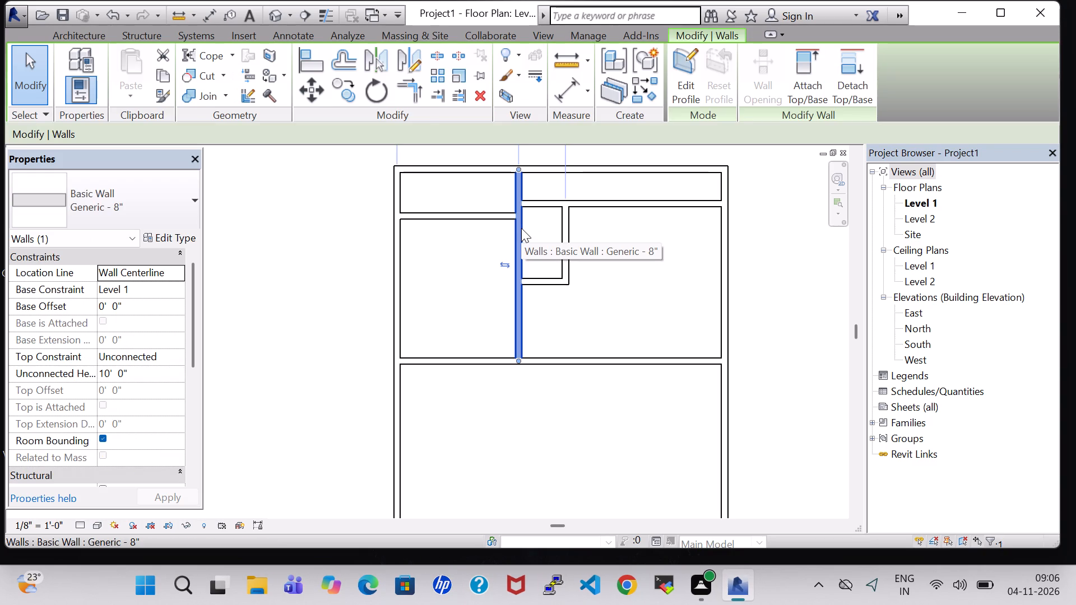
left_click(486, 255)
left_click(459, 213)
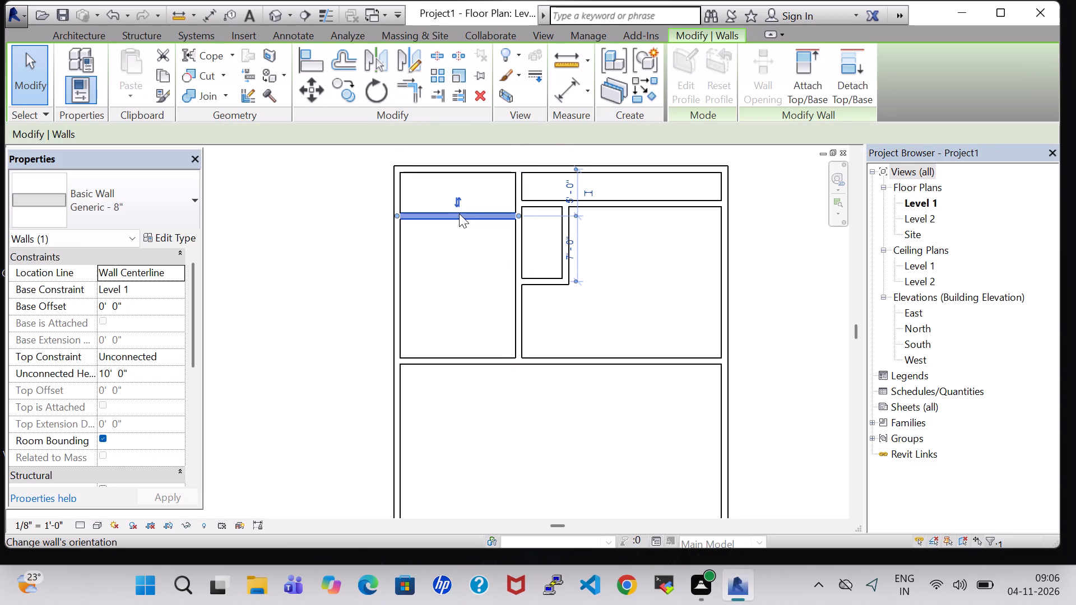
left_click(462, 243)
left_click(466, 360)
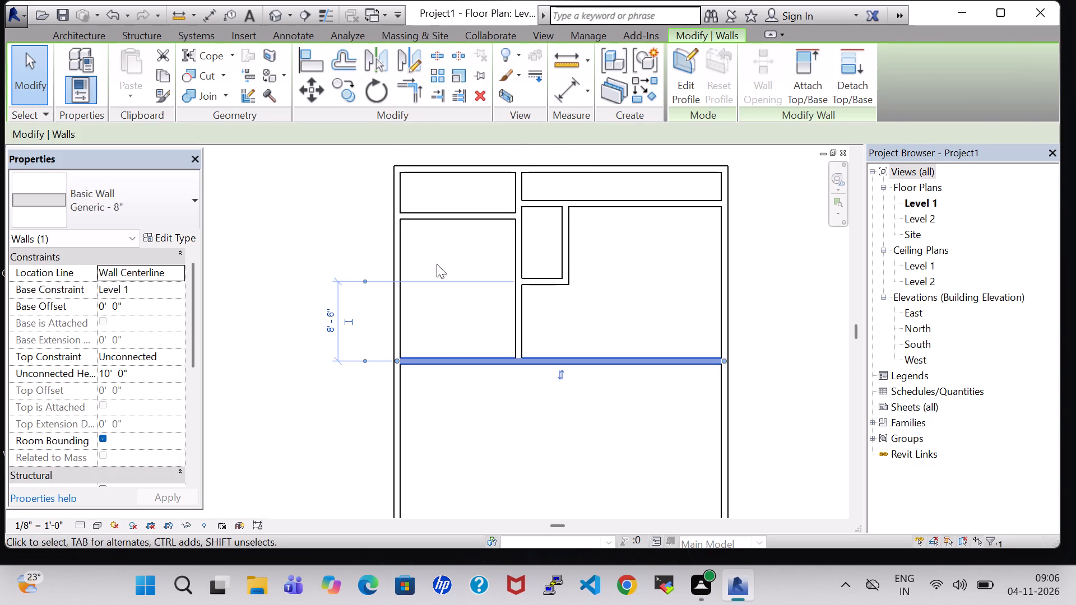
left_click(435, 256)
left_click(448, 165)
left_click(483, 302)
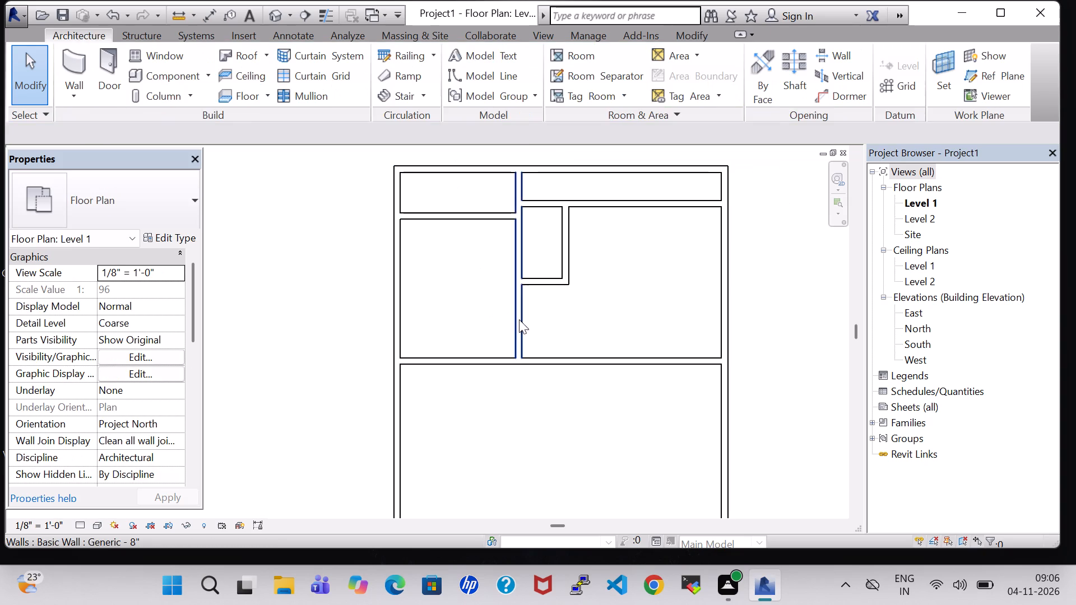
left_click(524, 322)
left_click_drag(486, 396, 478, 384)
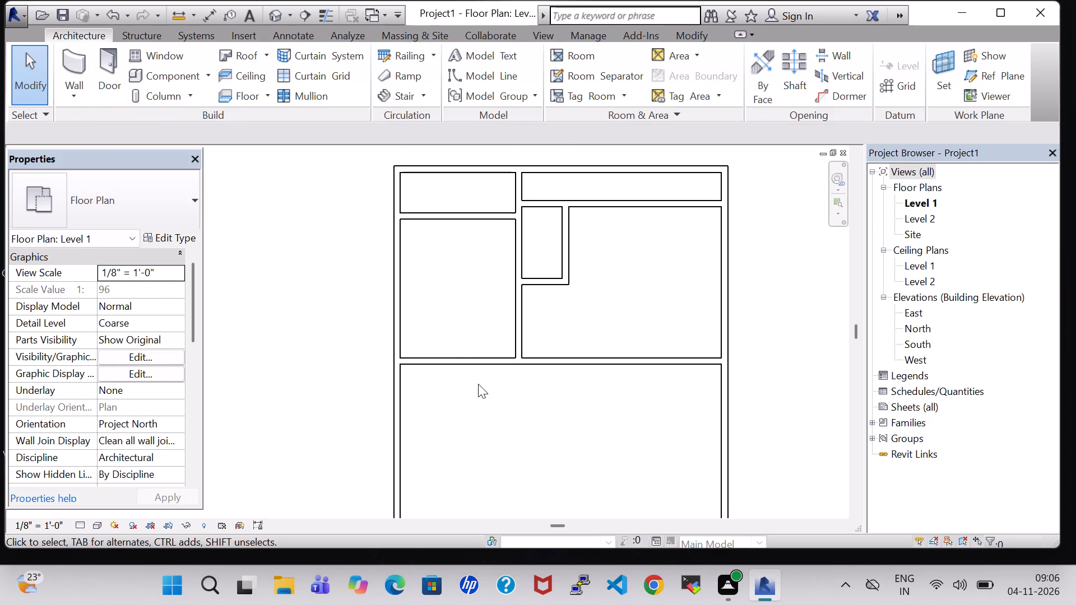
left_click_drag(478, 384, 475, 378)
left_click(466, 341)
left_click(466, 361)
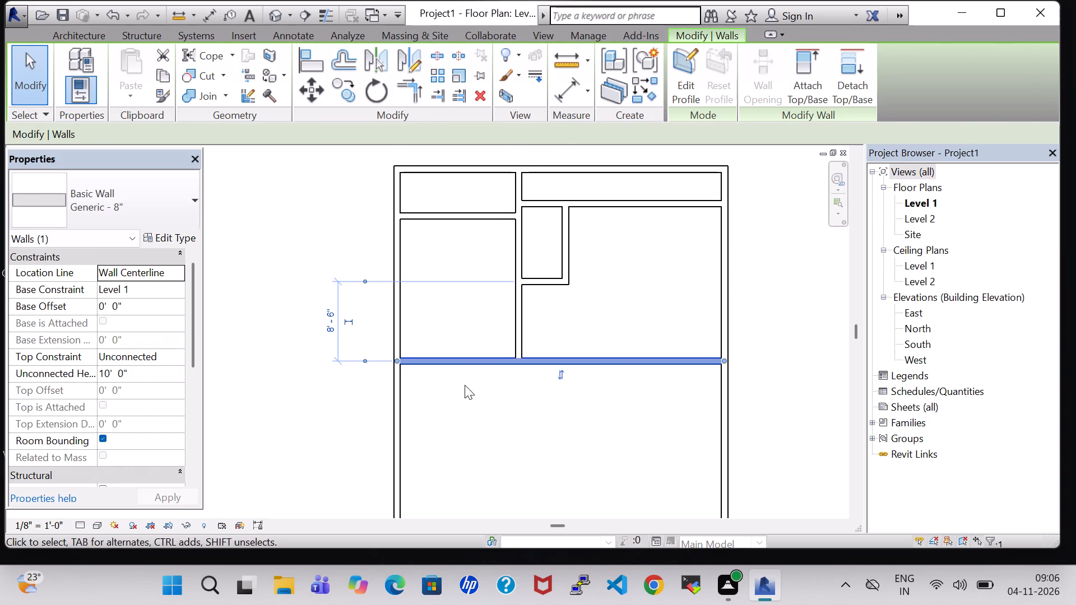
left_click(462, 397)
left_click(458, 218)
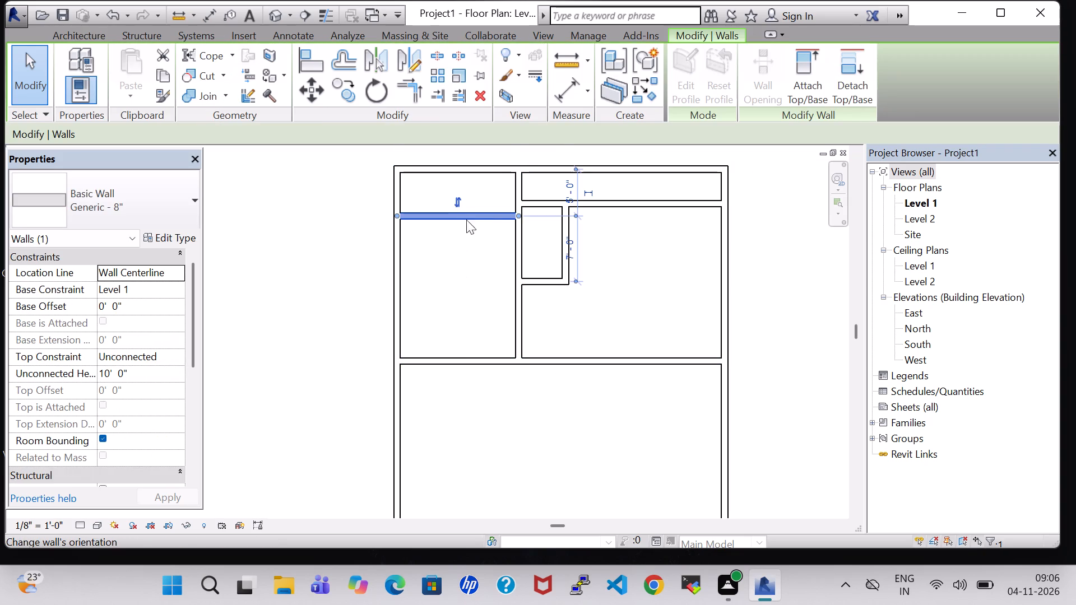
left_click(566, 292)
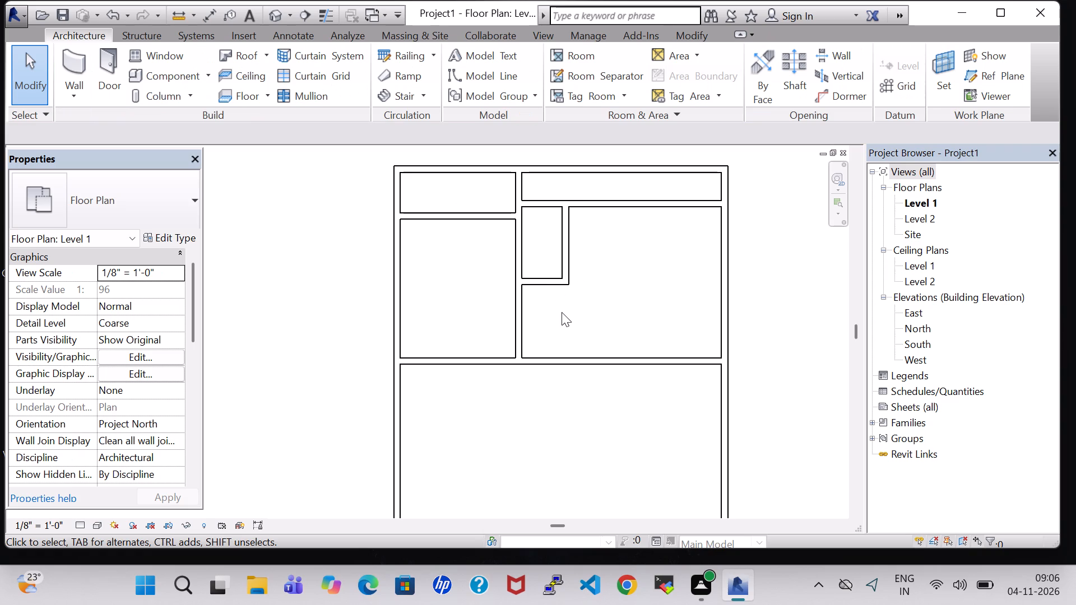
left_click(566, 259)
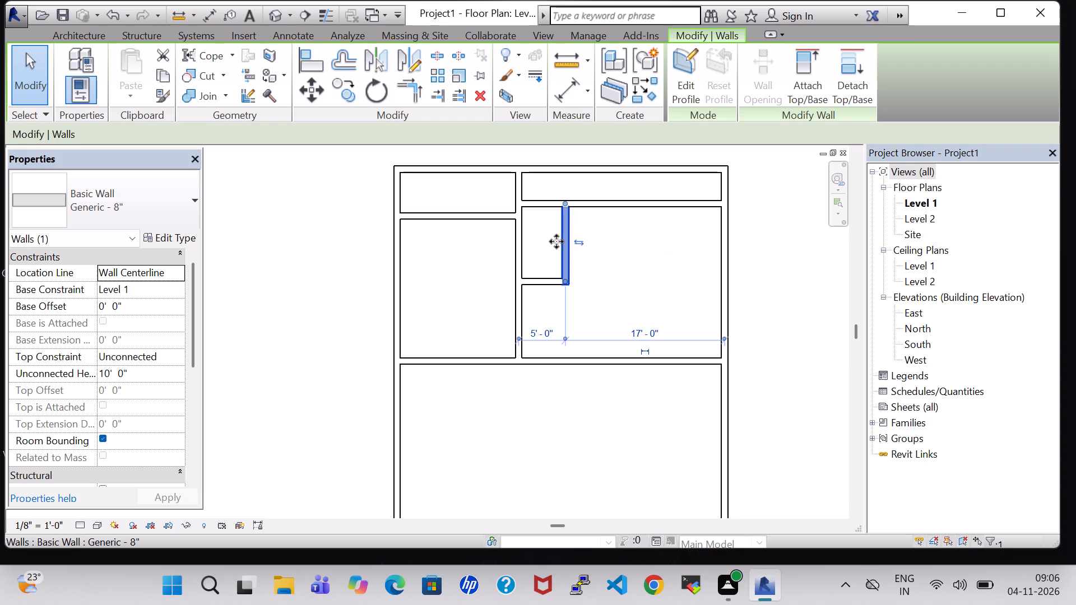
left_click(594, 291)
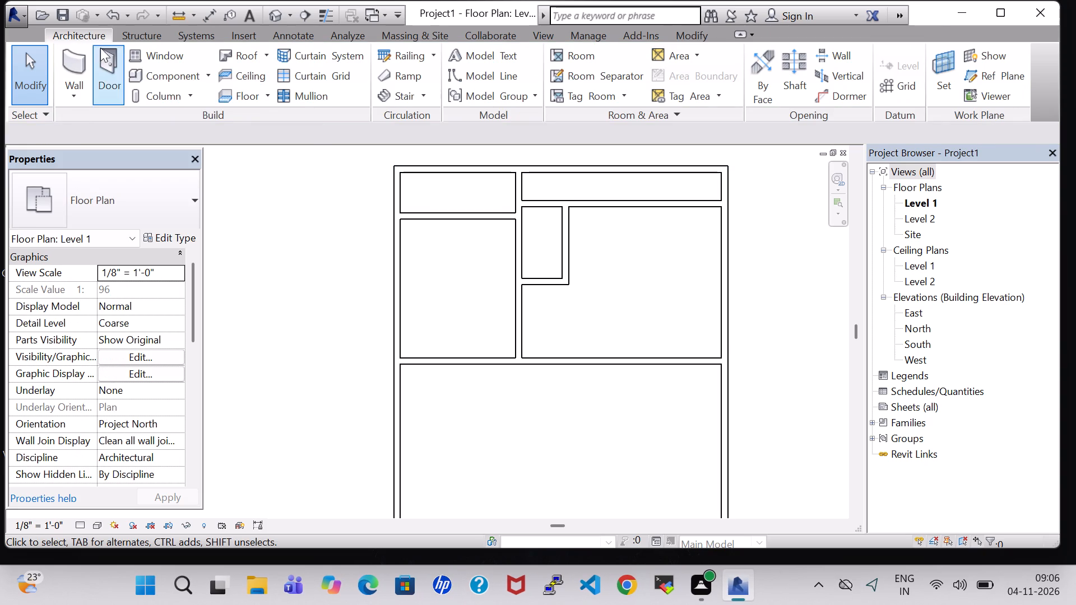
Enclose a 5' by 4' room directly below the 5' by 8' room, using a 4' vertical wall and a horizontal wall back to the partition.
left_click(78, 57)
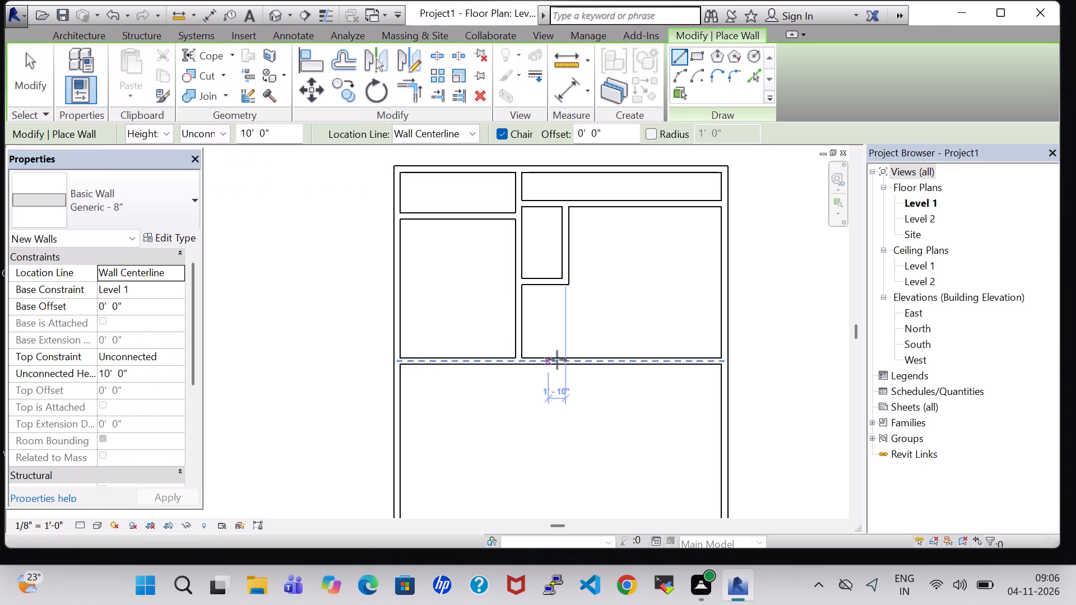
left_click(567, 278)
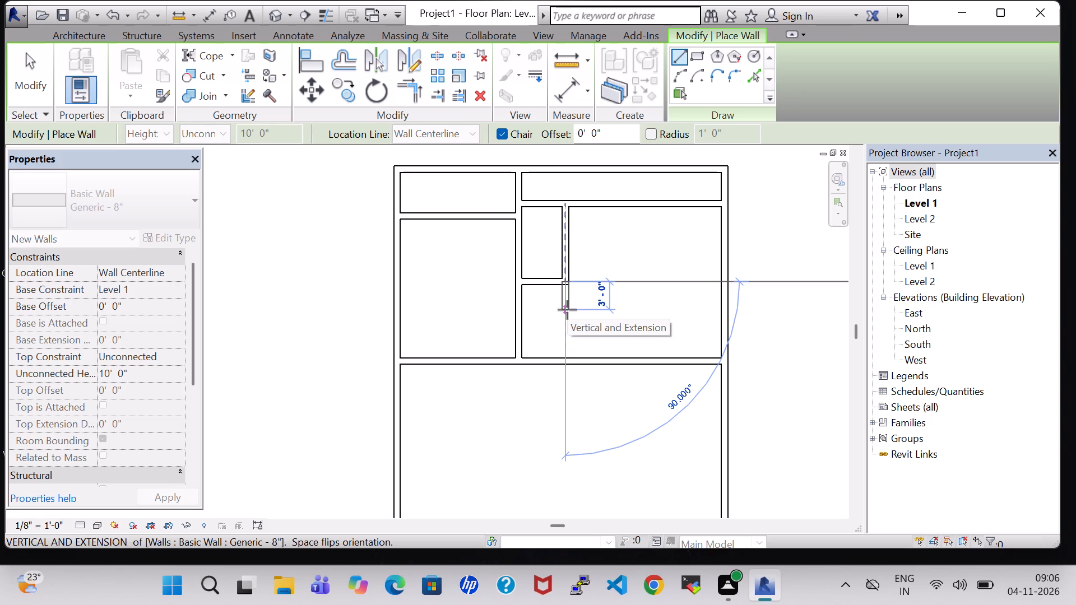
key("4")
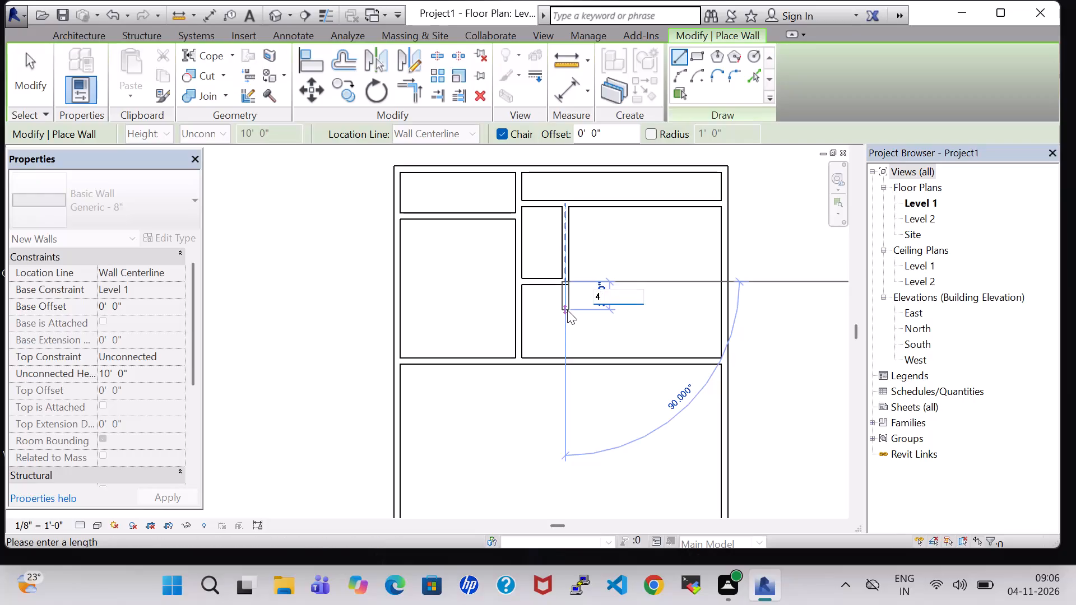
key("apostrophe")
key("Return")
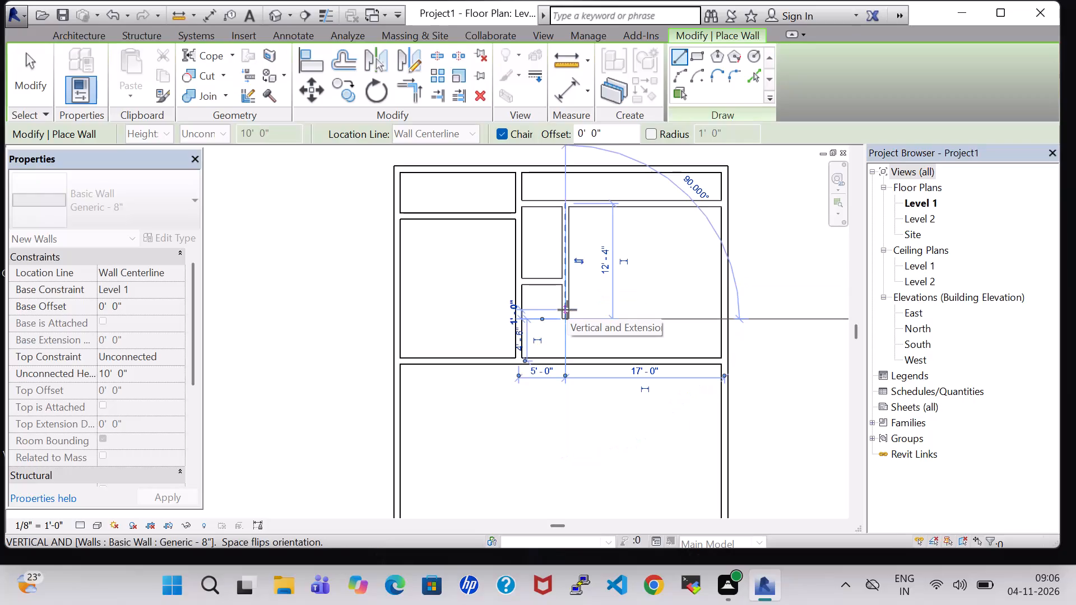
left_click(516, 313)
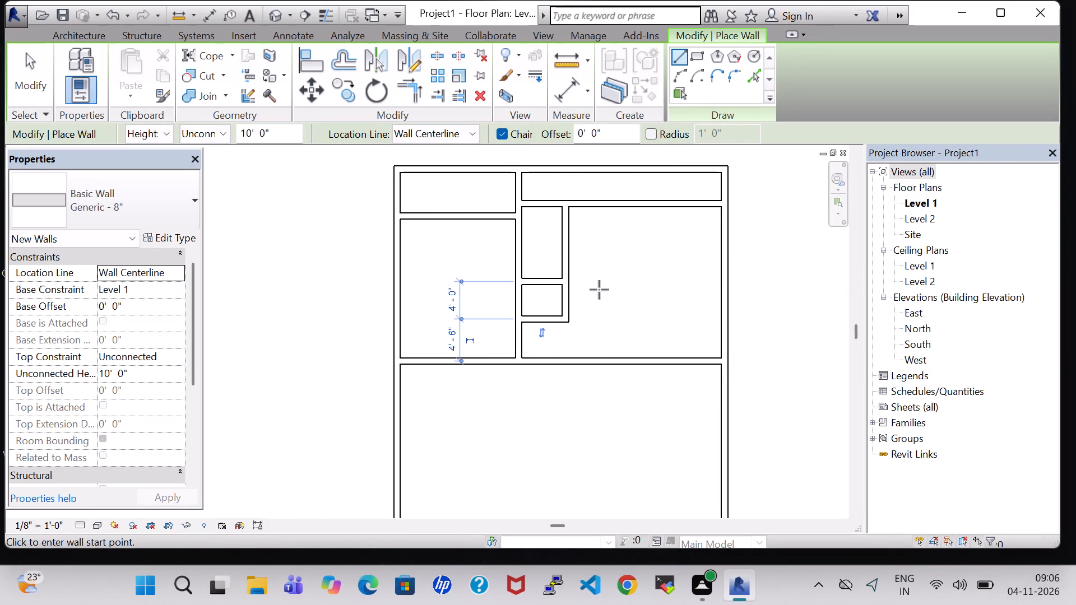
key("Escape")
key("Escape")
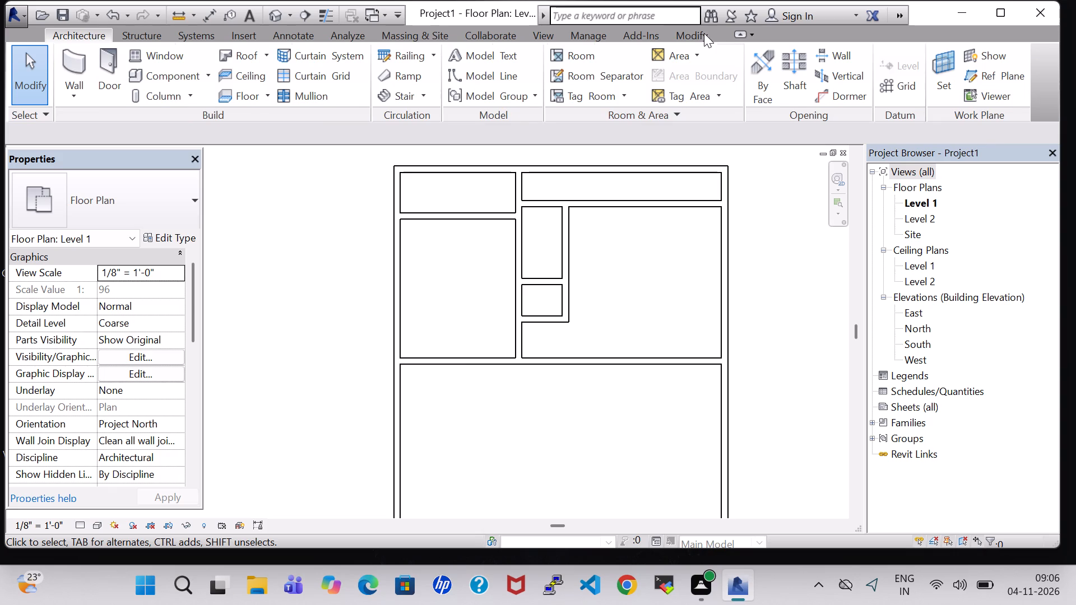
Split the long vertical partition with a gap at the 5' by 4' room's lower-left corner and delete the segment below it.
left_click(704, 33)
left_click(465, 57)
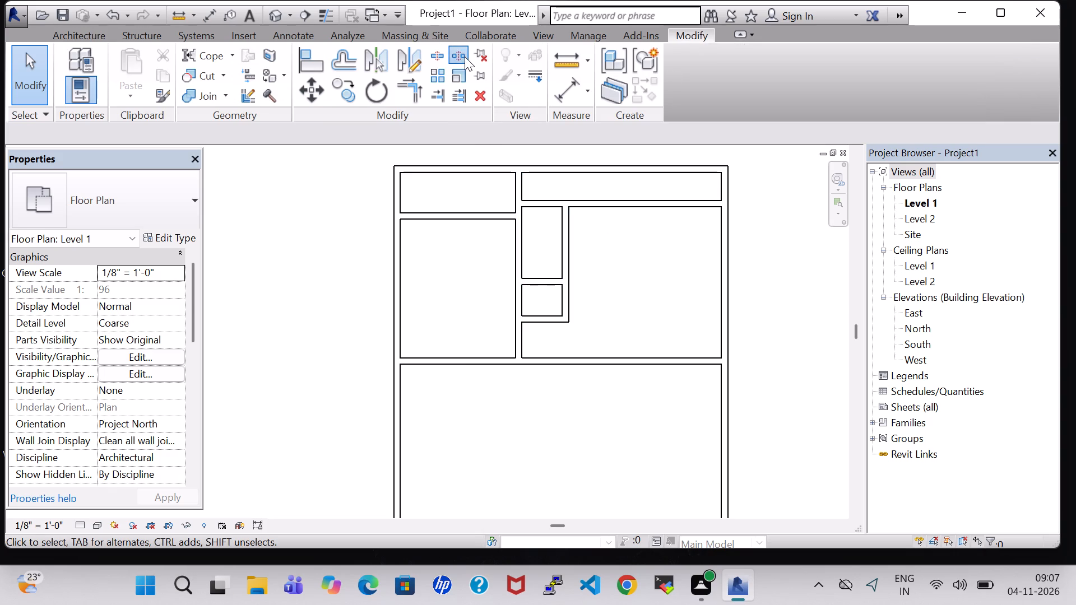
left_click(516, 324)
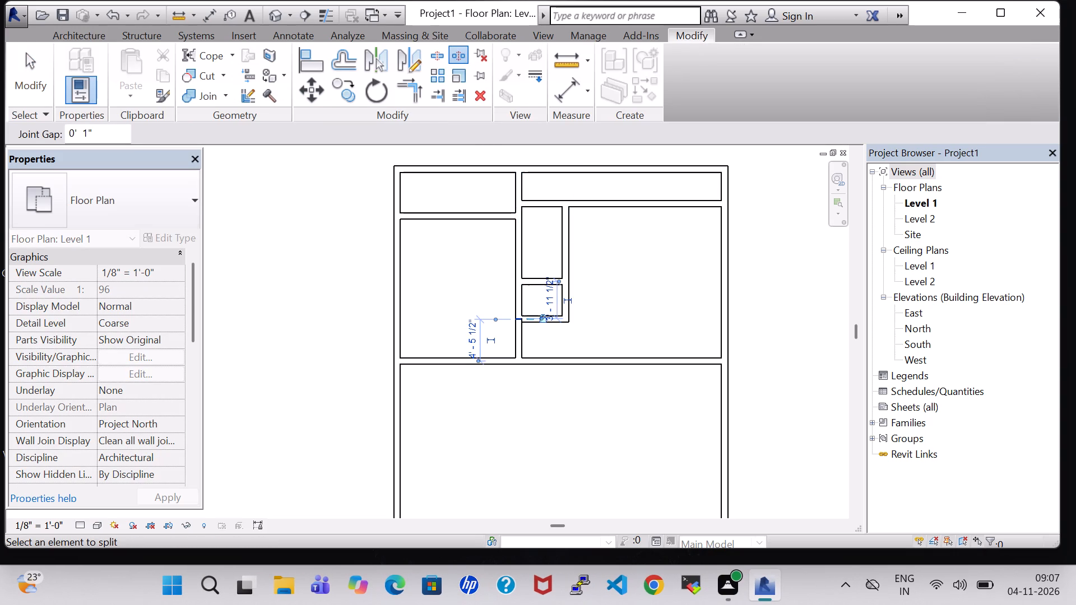
key("Escape")
key("Escape")
left_click(513, 341)
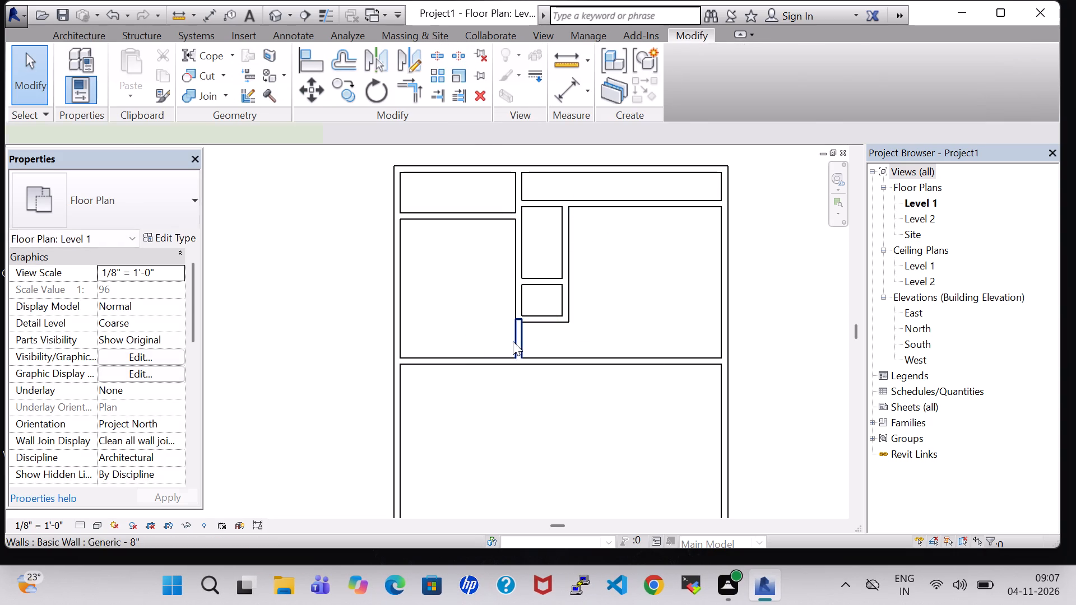
key("Delete")
Nudge the shortened vertical partition's lower end until it is flush with the outer face of the 5' by 4' room's bottom wall.
left_click(518, 317)
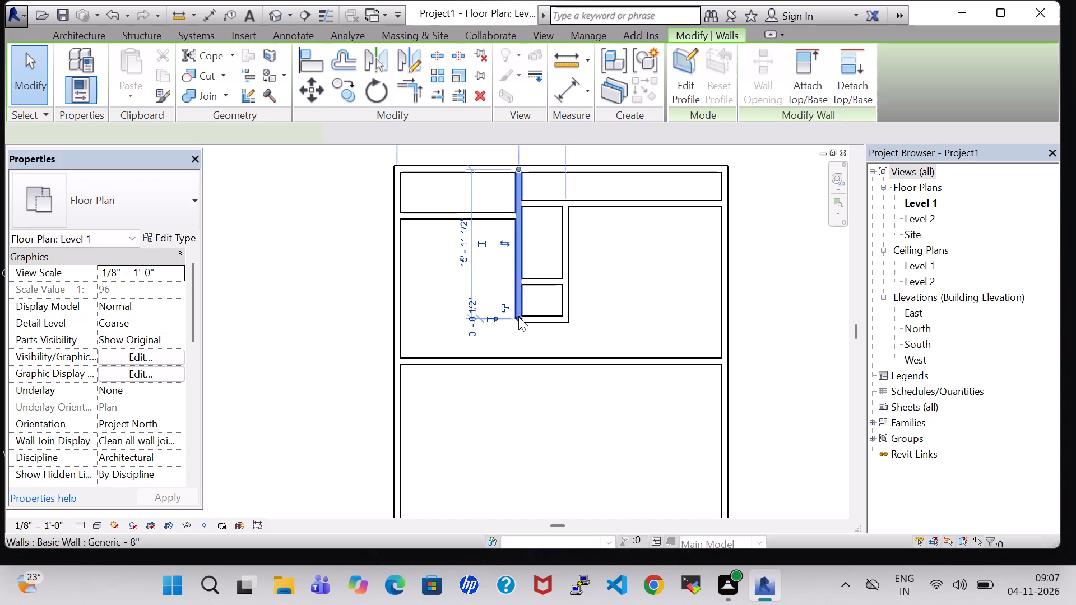
key("Down")
left_click(597, 315)
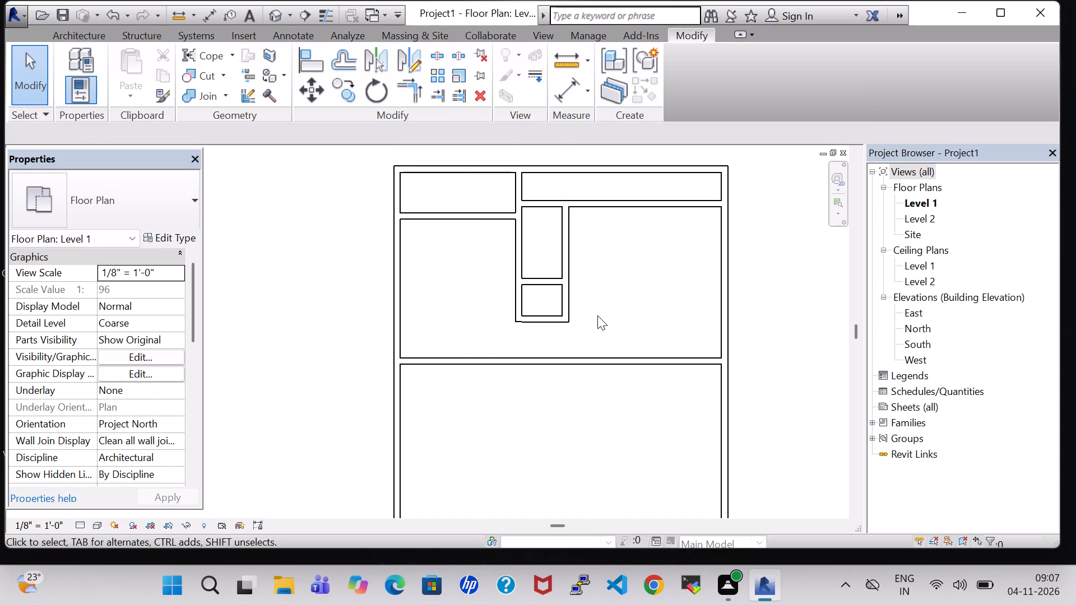
left_click(520, 319)
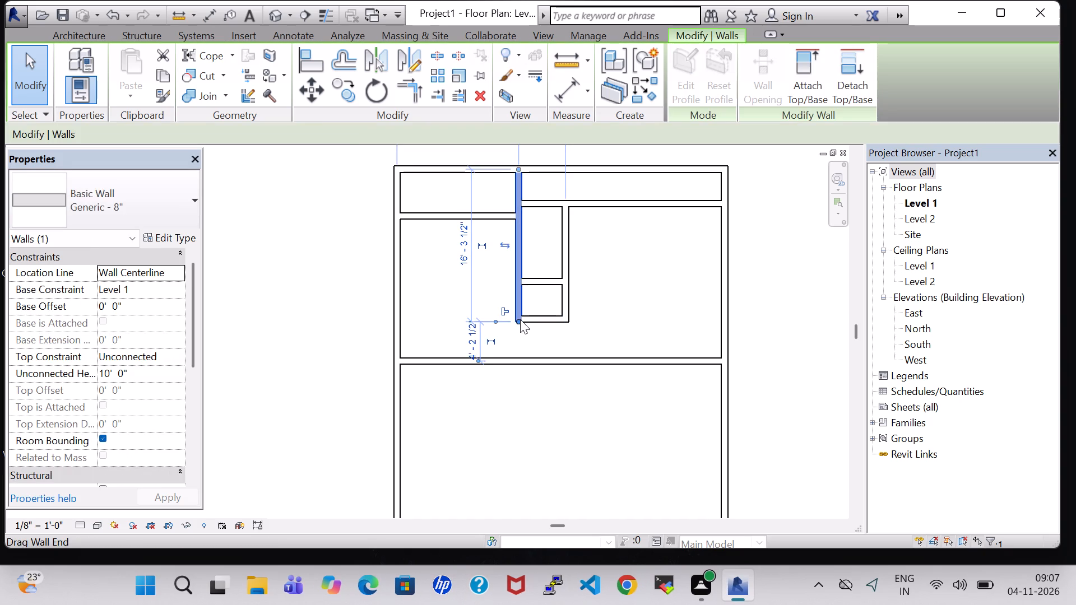
key("Down")
left_click(622, 314)
scroll(575, 332, "up", 5)
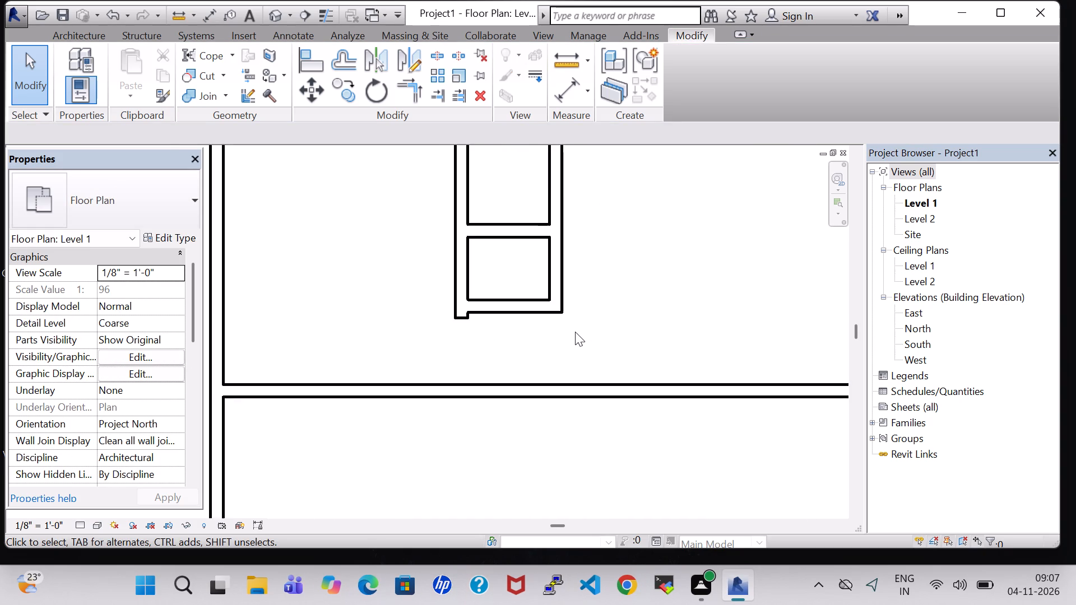
scroll(575, 332, "up", 1)
left_click(442, 319)
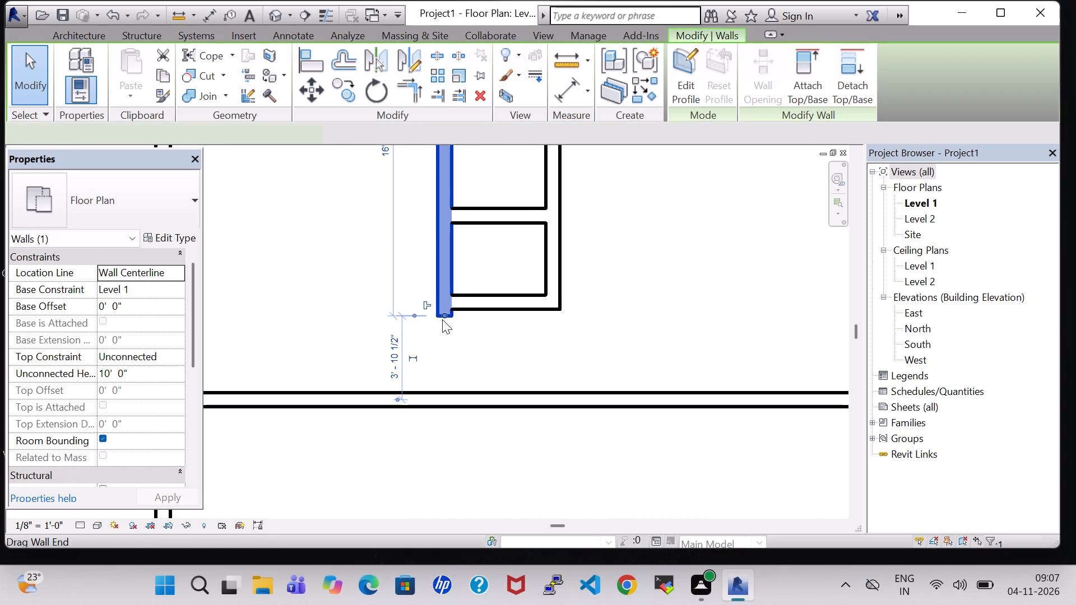
key("Up")
key("Up")
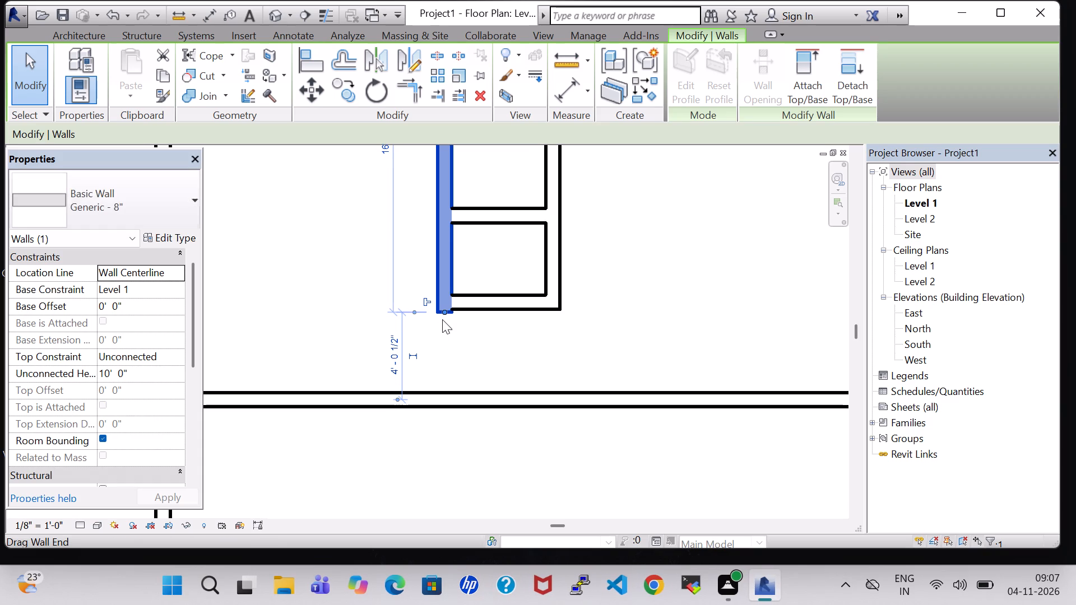
key("Down")
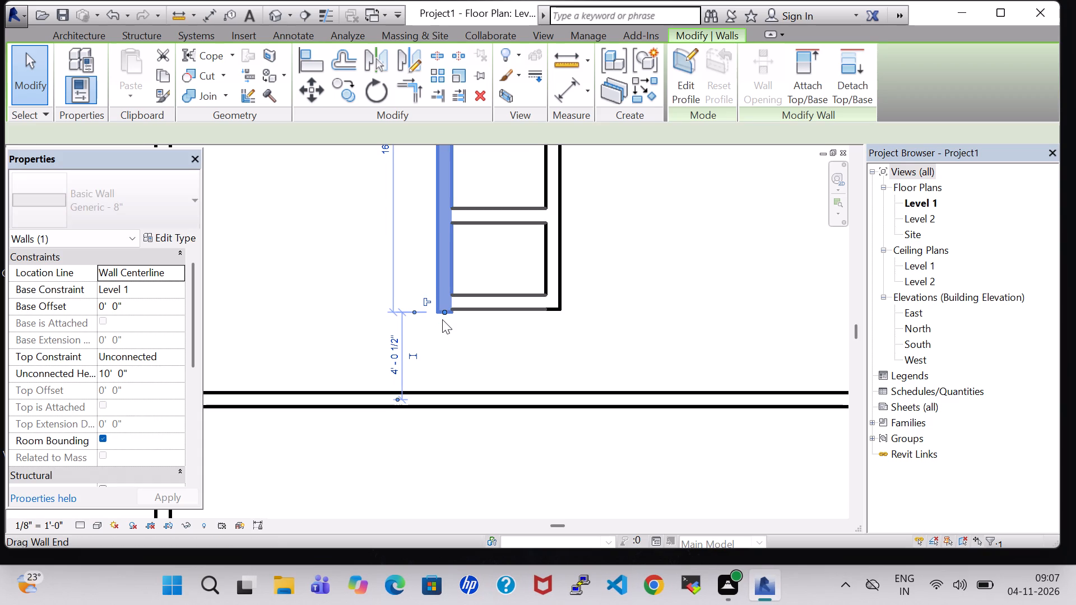
key("Up")
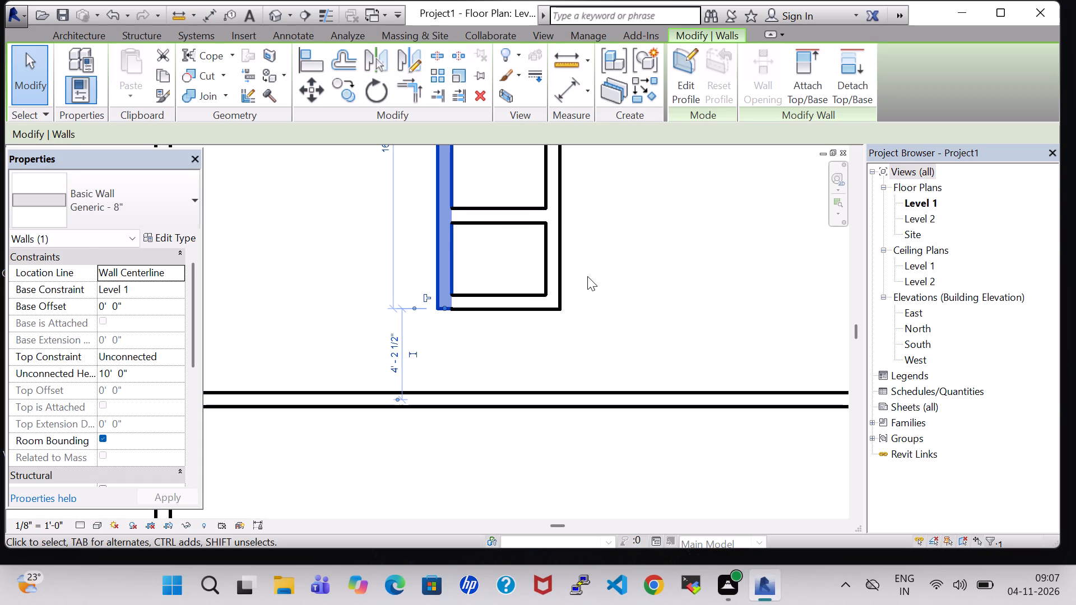
left_click(587, 276)
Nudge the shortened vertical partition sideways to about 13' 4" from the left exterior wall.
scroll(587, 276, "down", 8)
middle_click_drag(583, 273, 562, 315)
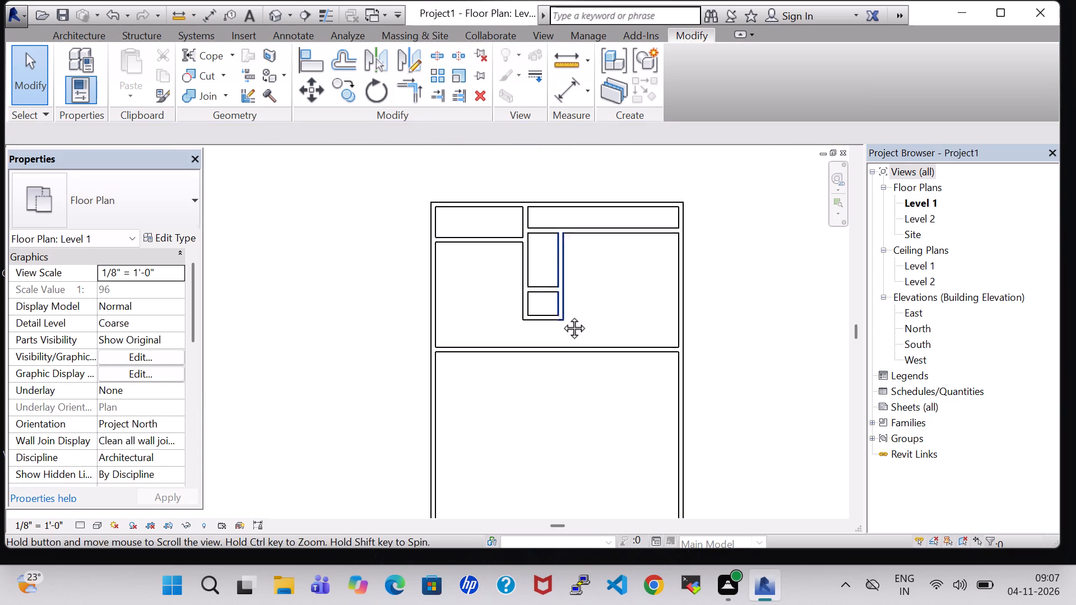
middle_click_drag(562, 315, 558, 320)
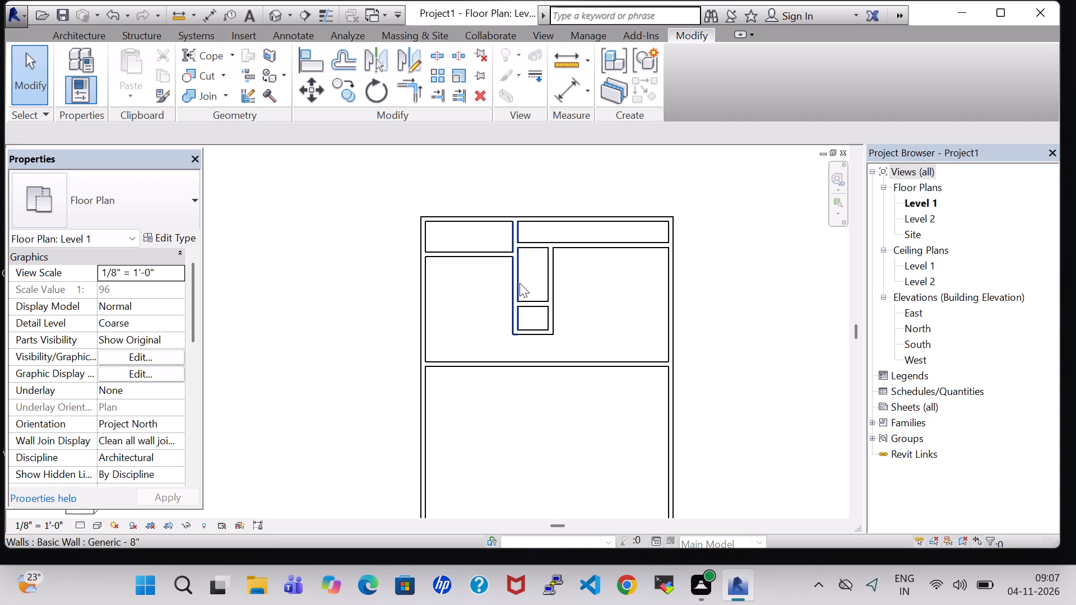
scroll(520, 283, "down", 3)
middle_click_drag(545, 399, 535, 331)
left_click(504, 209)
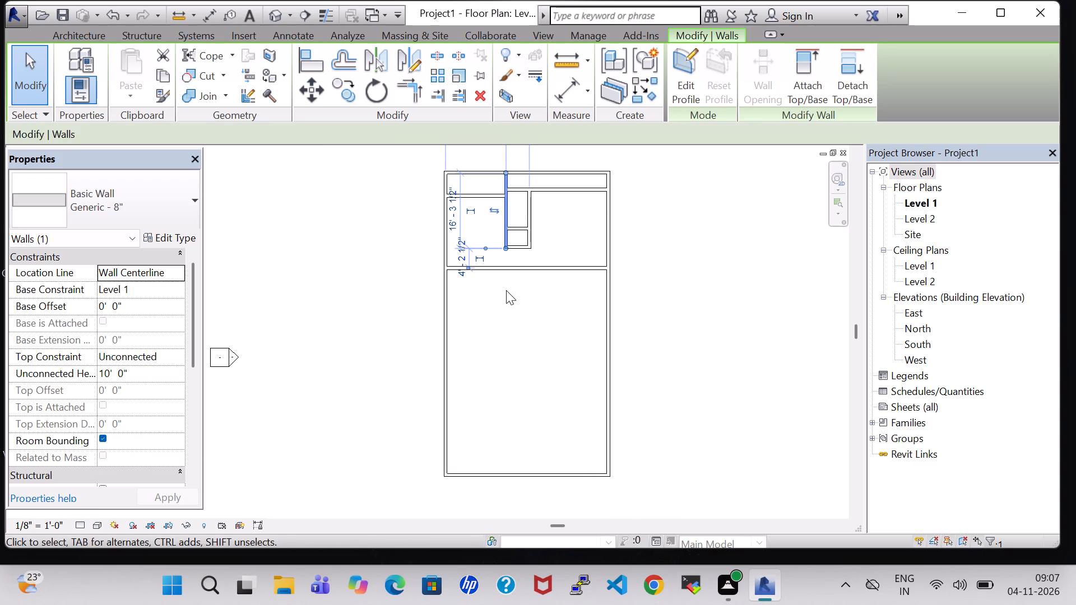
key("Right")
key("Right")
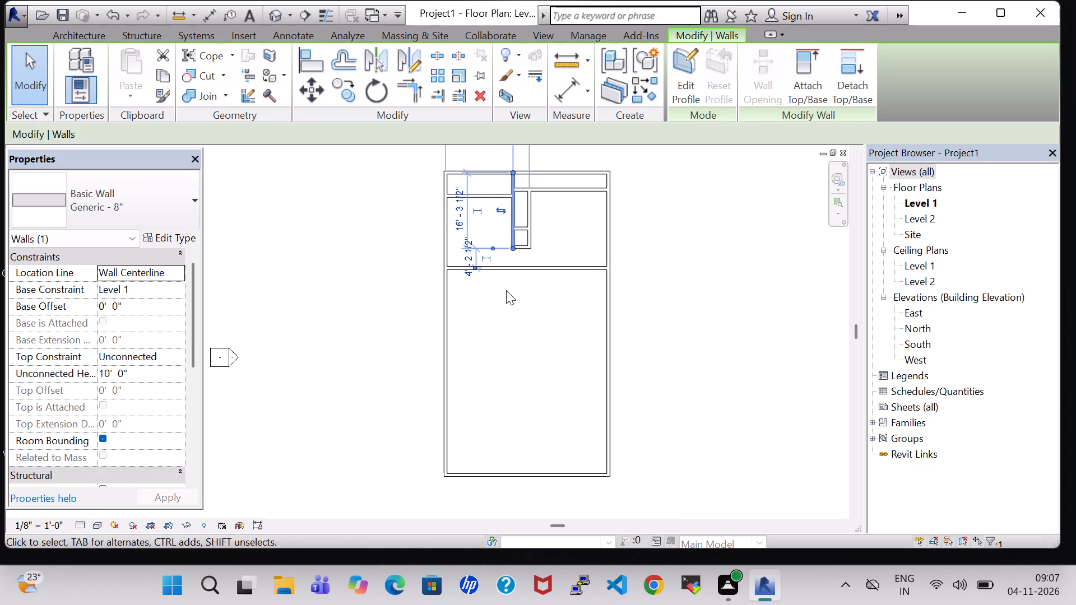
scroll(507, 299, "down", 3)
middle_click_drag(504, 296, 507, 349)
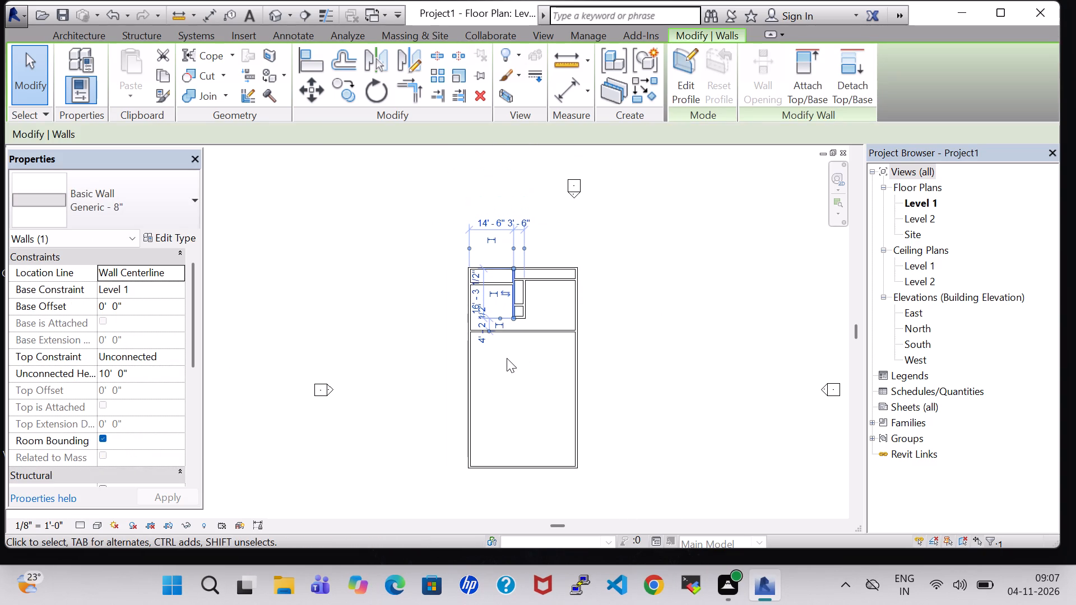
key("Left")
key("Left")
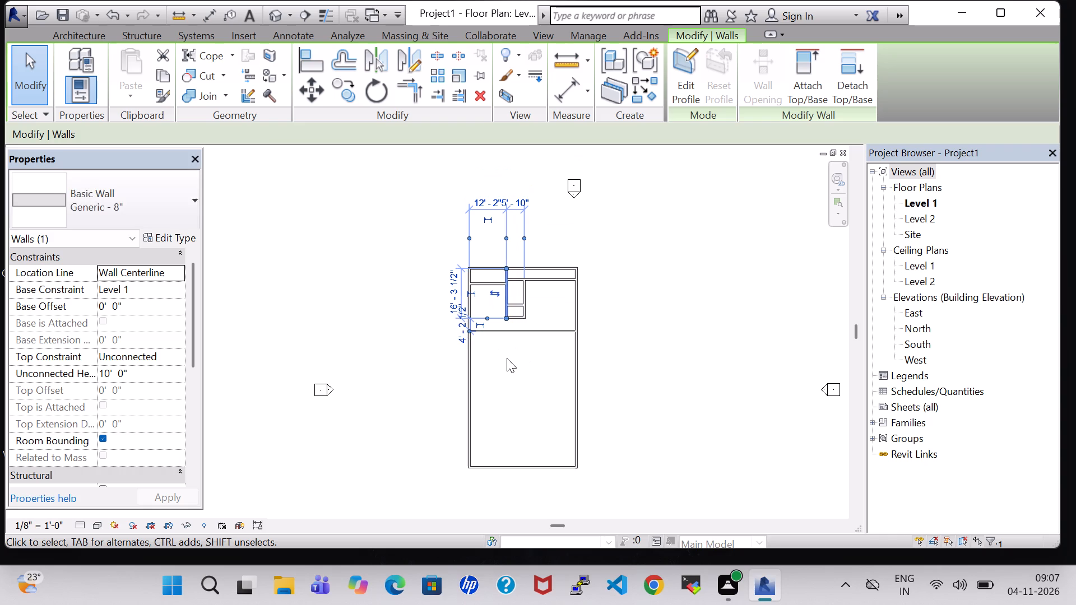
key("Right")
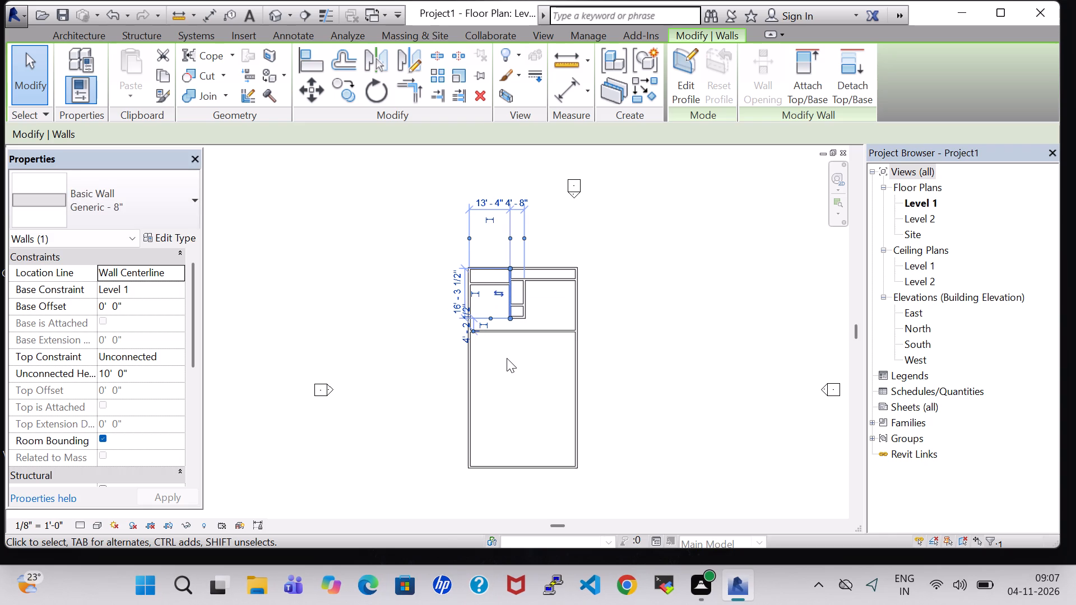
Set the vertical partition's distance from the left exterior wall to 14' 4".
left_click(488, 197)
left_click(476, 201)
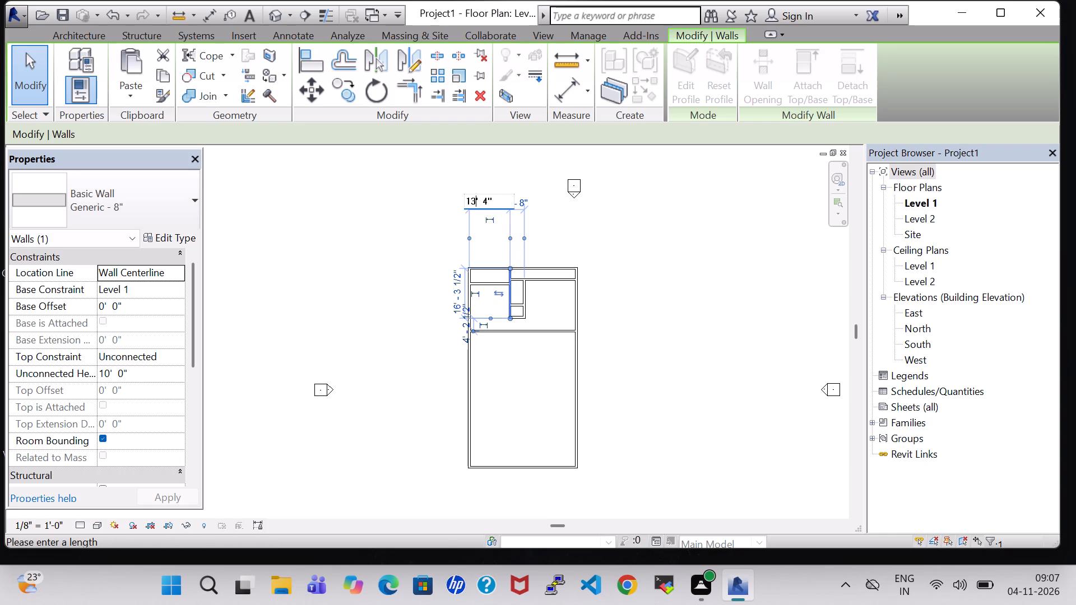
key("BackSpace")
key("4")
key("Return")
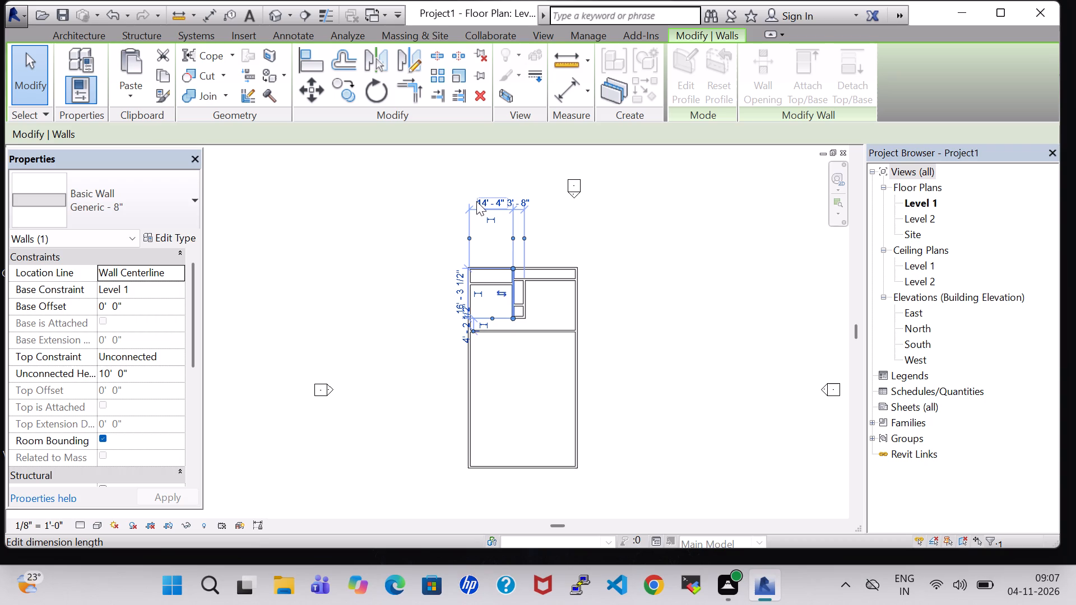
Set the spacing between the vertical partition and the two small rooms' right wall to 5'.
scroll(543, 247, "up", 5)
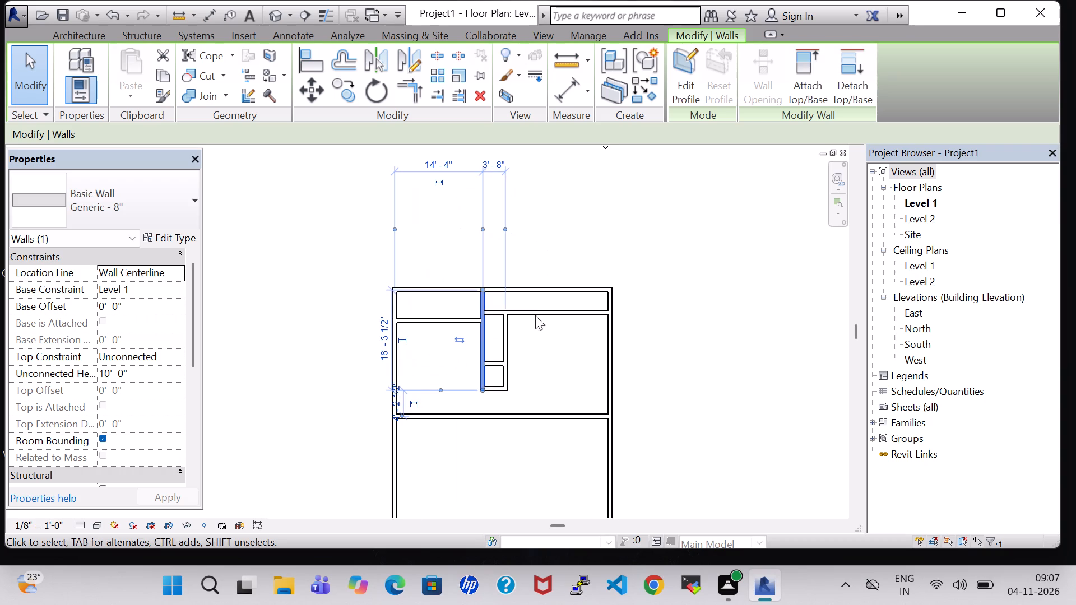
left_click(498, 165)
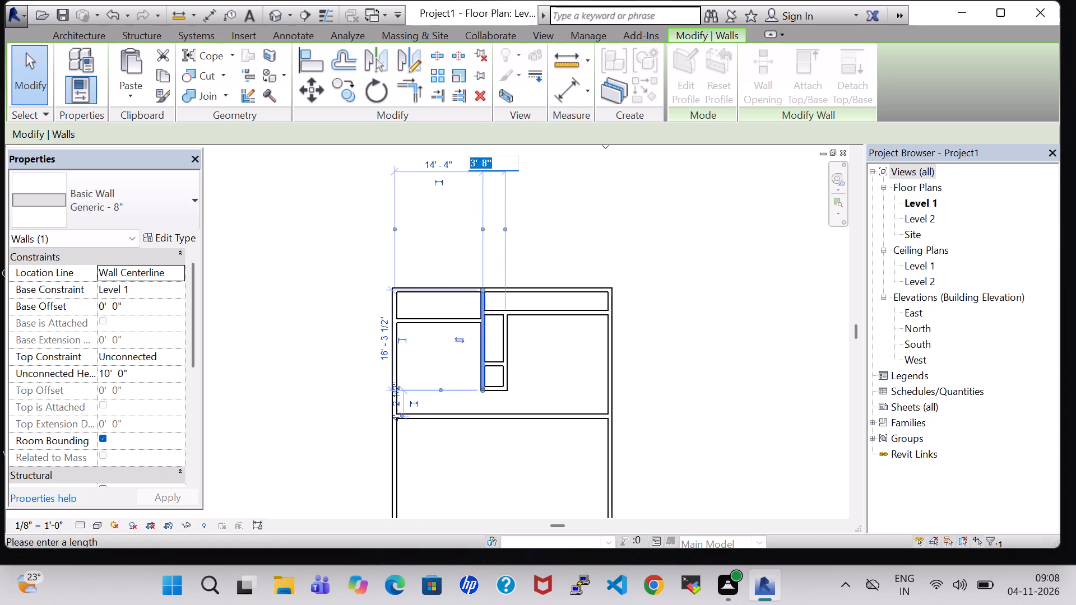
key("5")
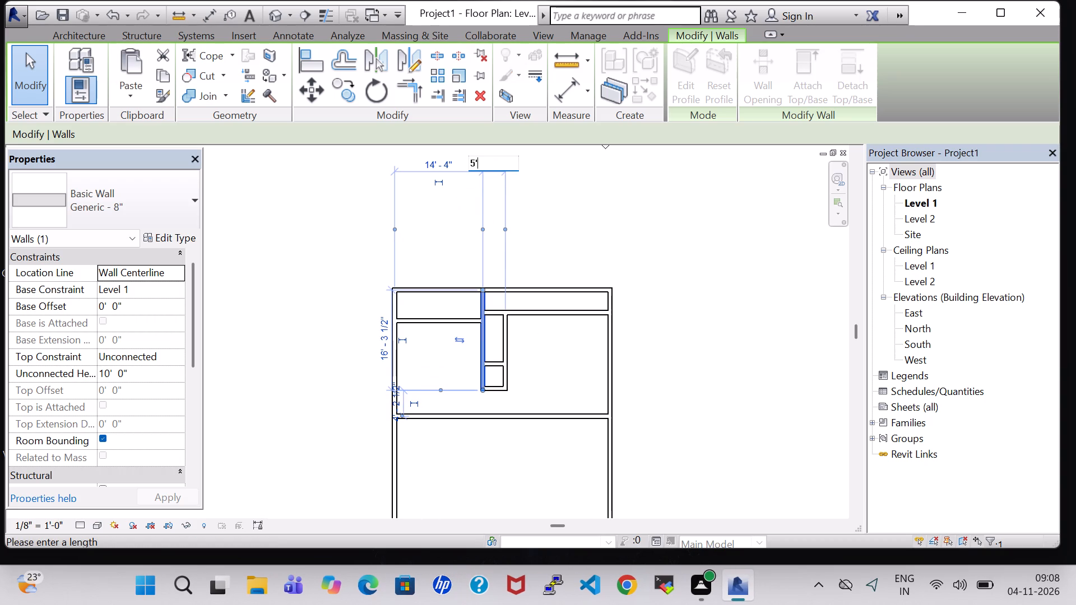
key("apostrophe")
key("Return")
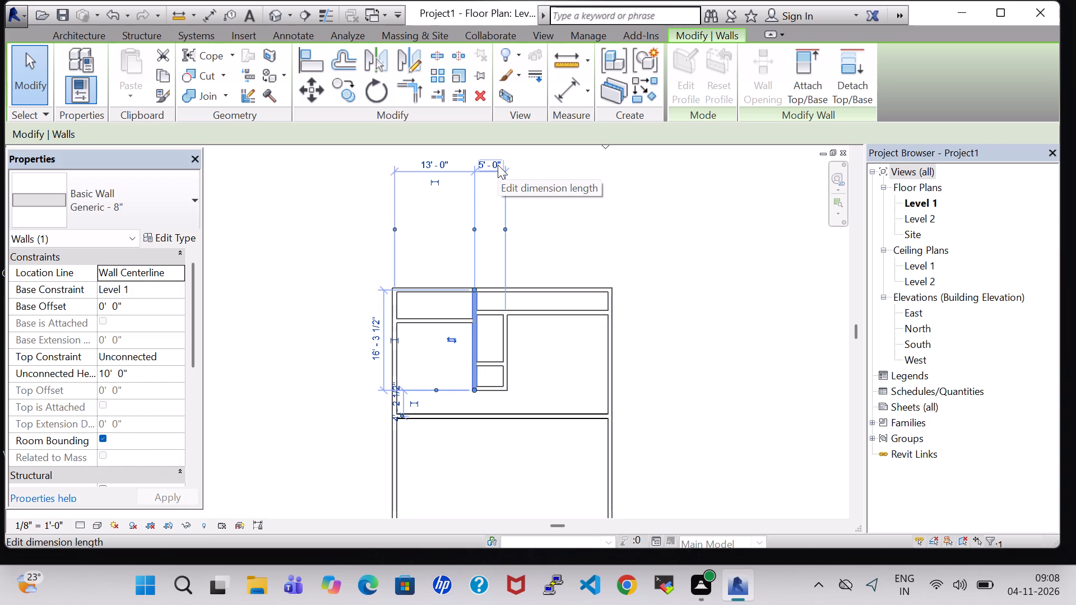
Set the vertical partition's distance from the left exterior wall to 14' 0".
left_click(427, 160)
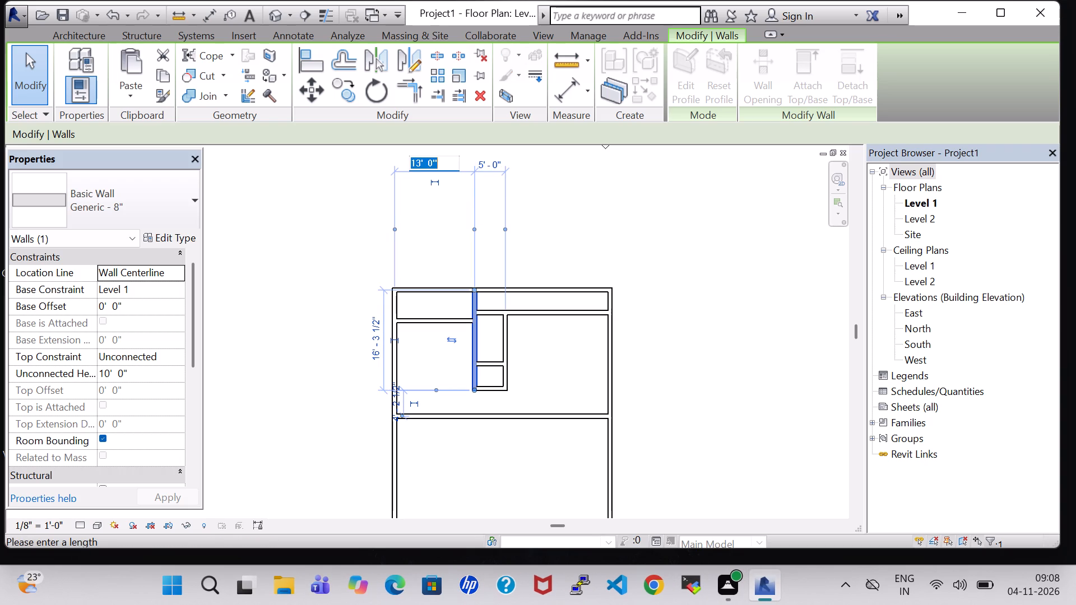
left_click(420, 159)
key("BackSpace")
key("4")
key("Return")
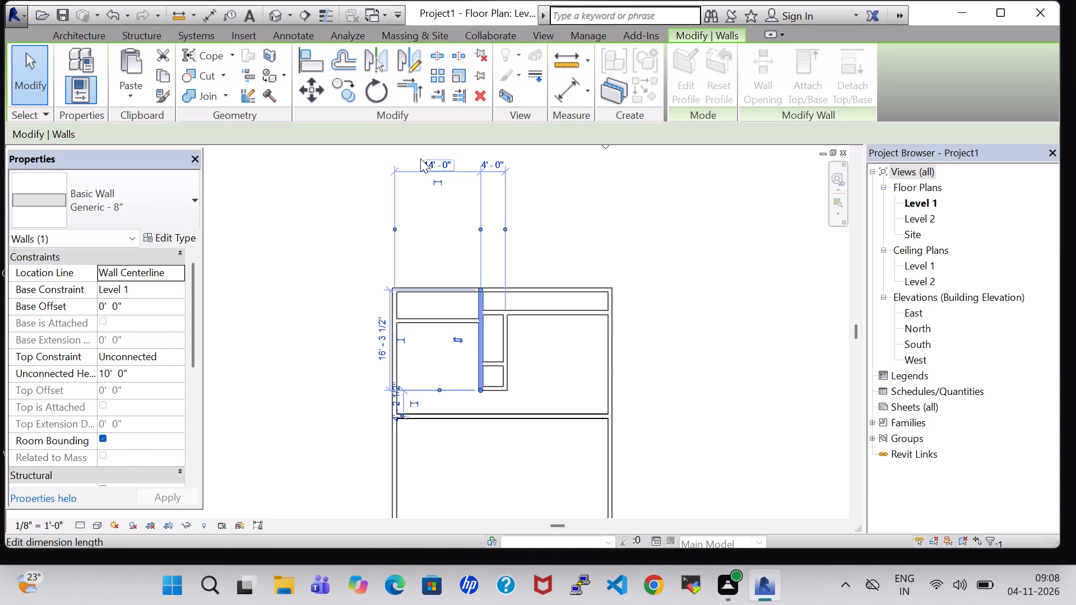
left_click(558, 353)
Set the spacing from the long vertical partition's right face to the two small rooms' right wall to 5'.
left_click(504, 342)
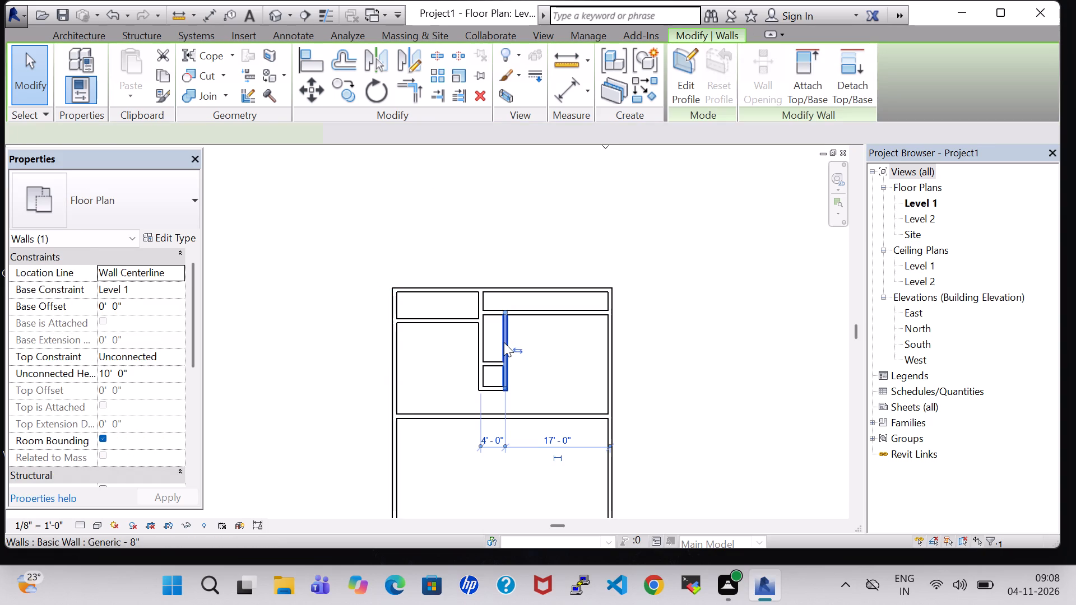
left_click(486, 444)
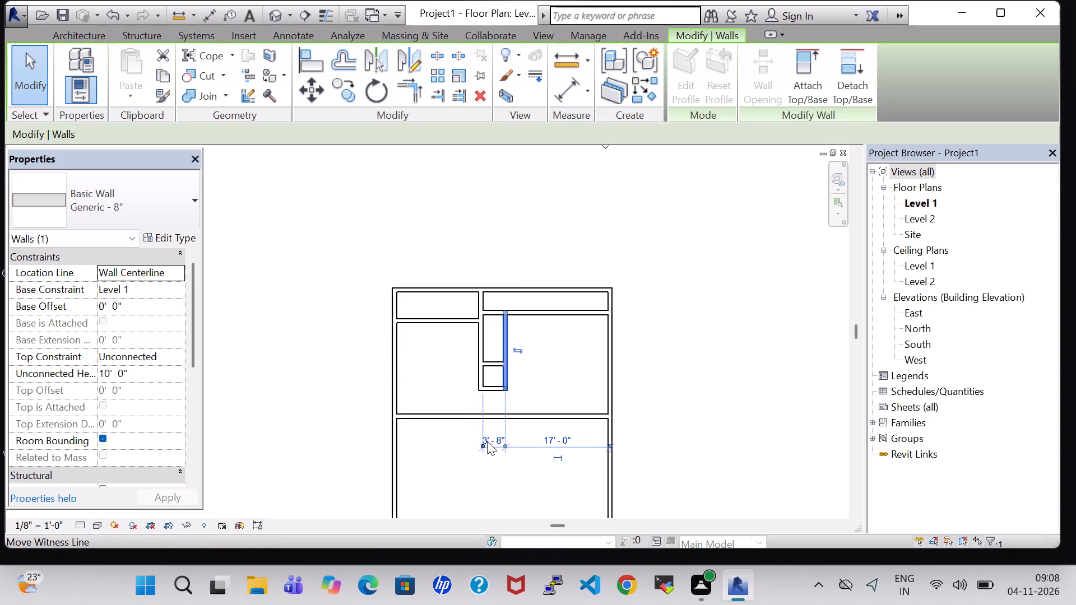
left_click(523, 402)
left_click(506, 370)
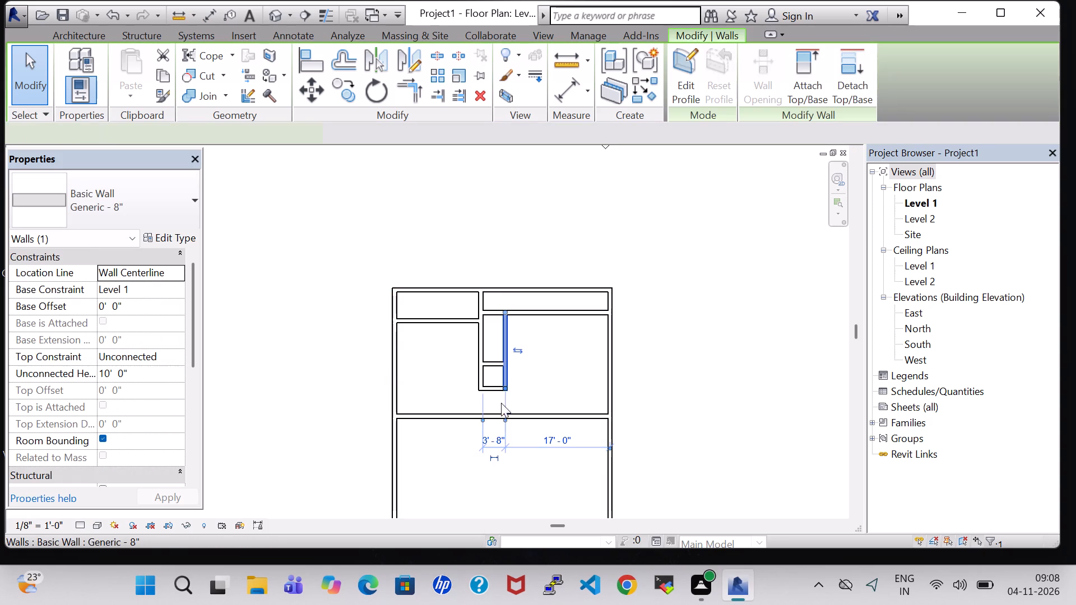
left_click(490, 441)
key("BackSpace")
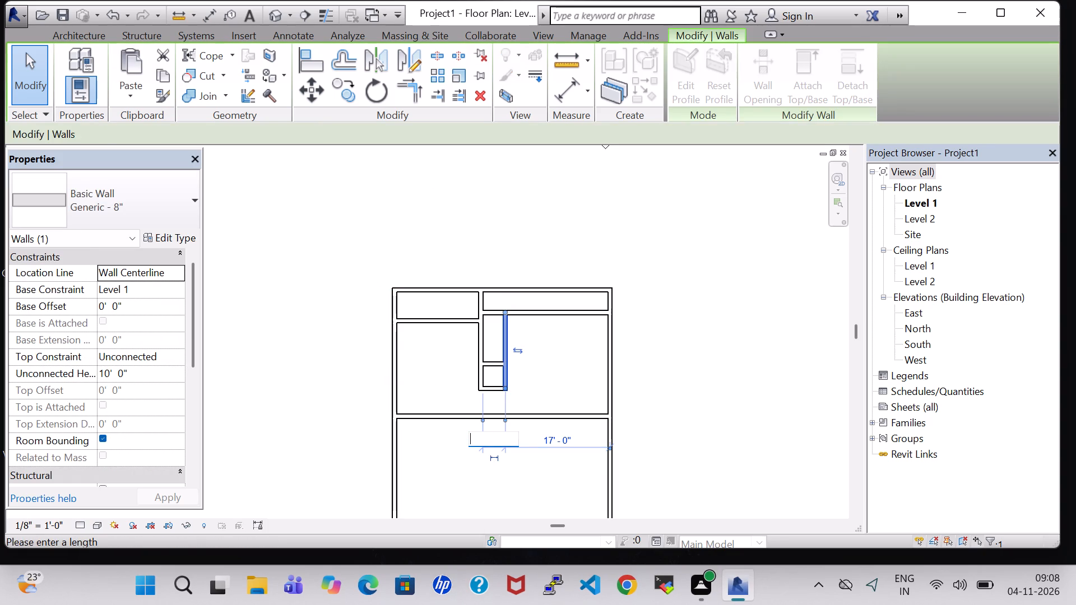
type("5'")
key("Return")
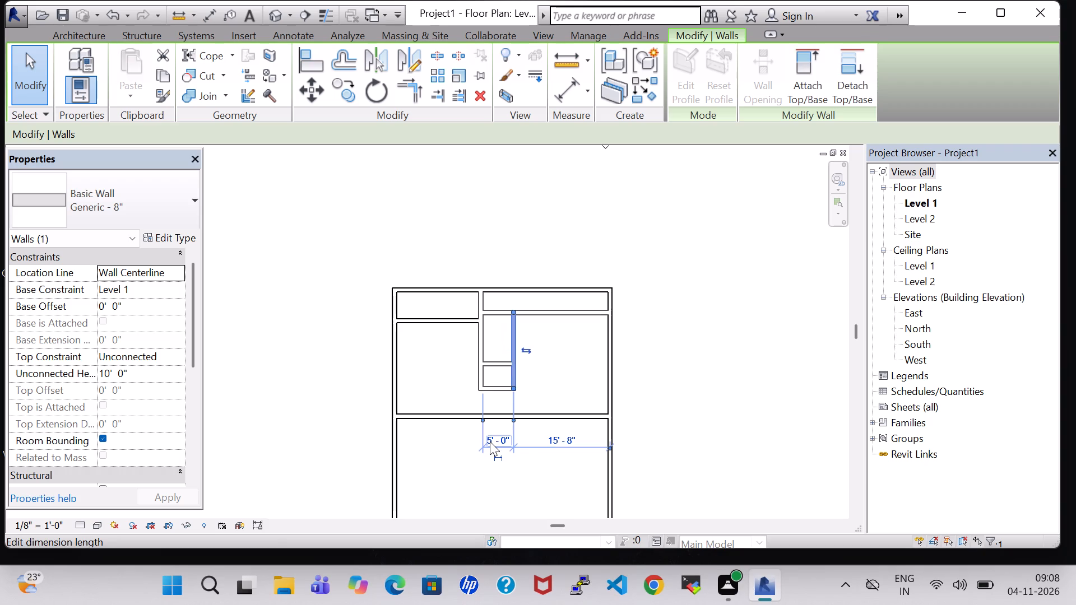
left_click(650, 375)
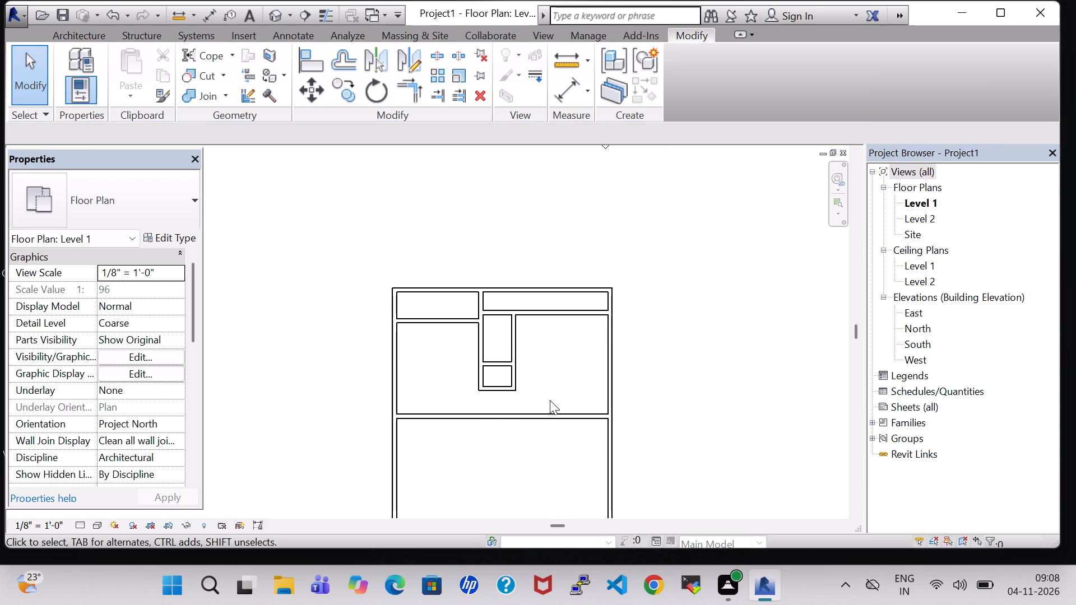
Draw two short vertical walls continuing both sides of the small rooms down to the horizontal partition below them.
left_click(89, 30)
left_click(78, 61)
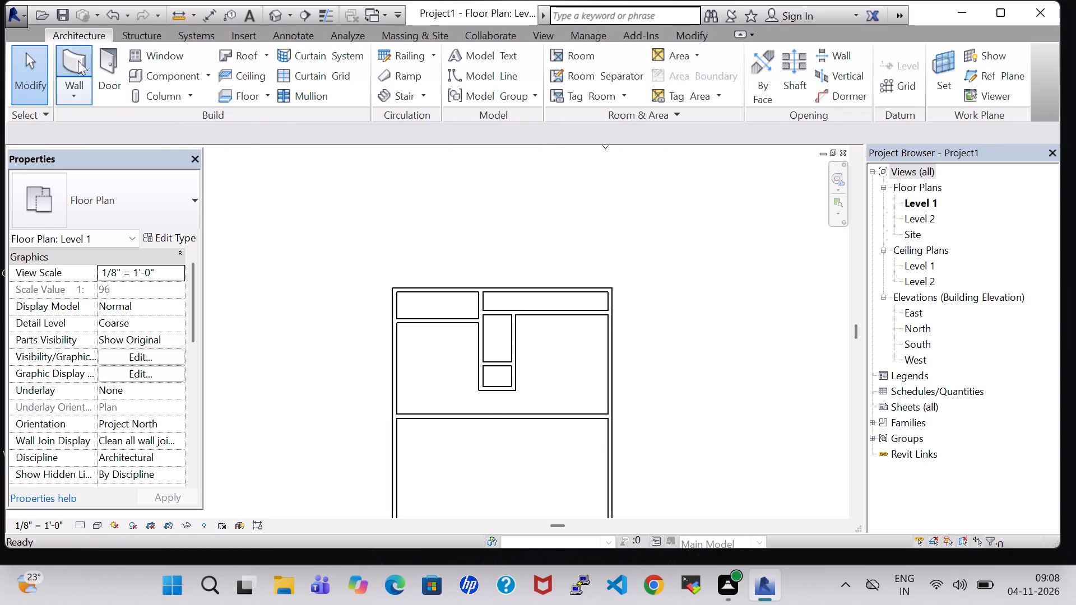
scroll(462, 378, "up", 7)
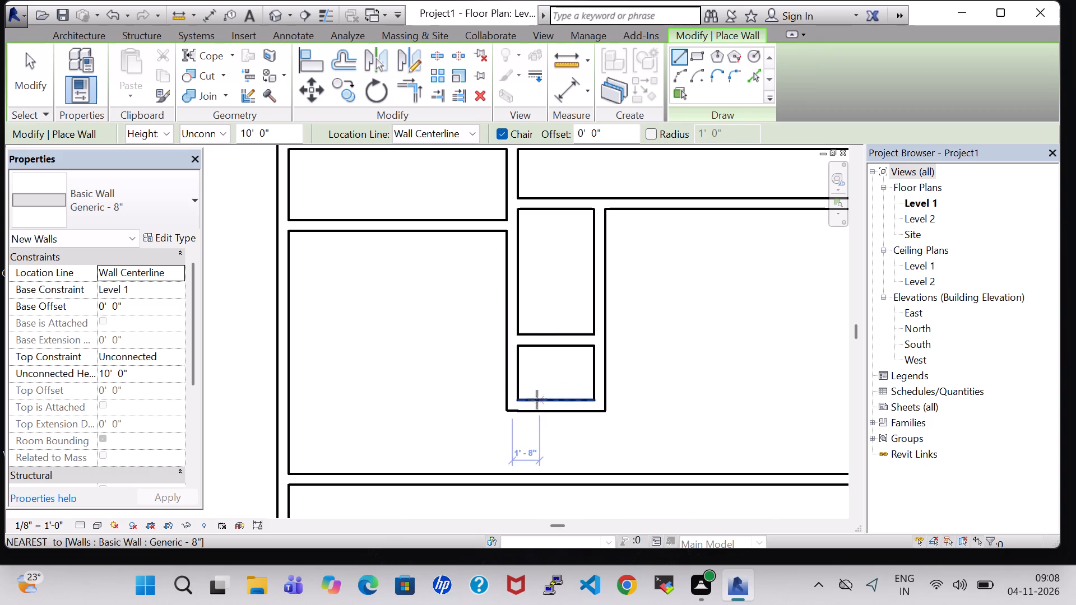
left_click(514, 406)
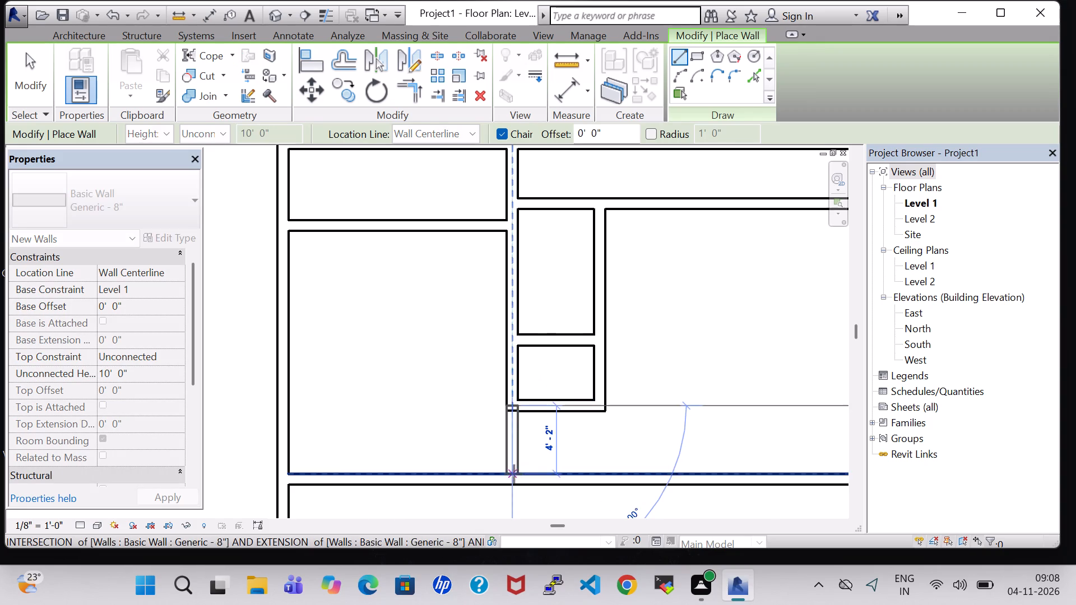
left_click(514, 481)
left_click(600, 404)
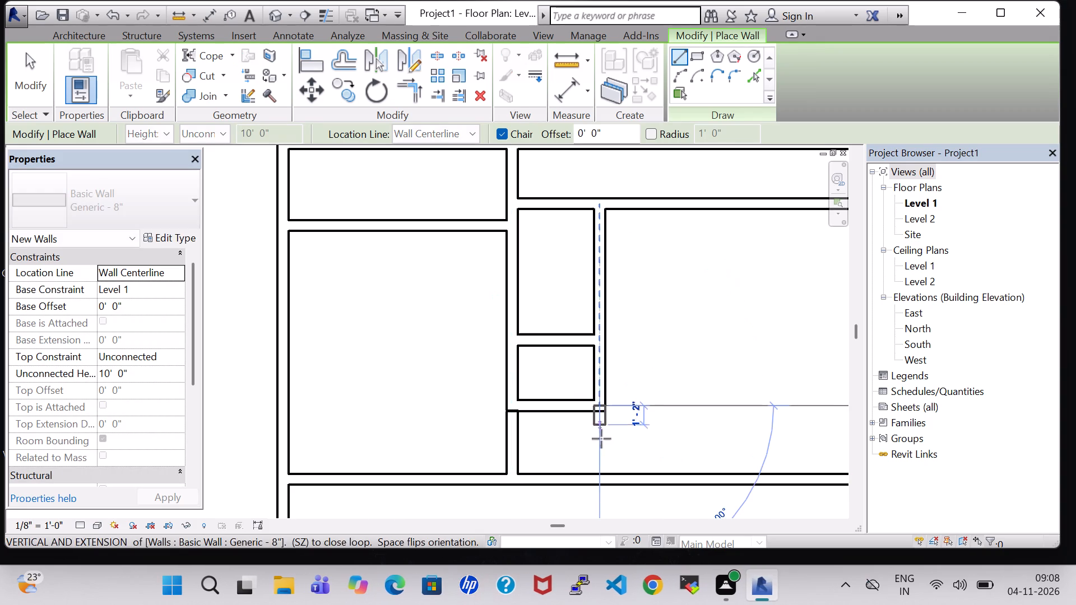
left_click(606, 485)
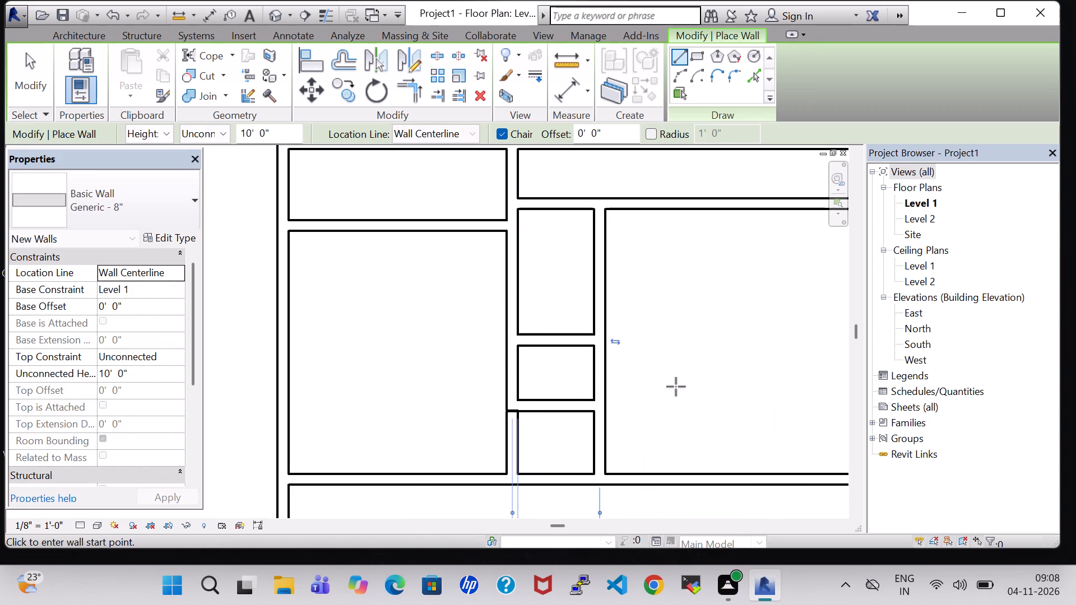
key("Escape")
key("Escape")
Delete the short left wall piece between the lower small room and the horizontal partition.
left_click(503, 427)
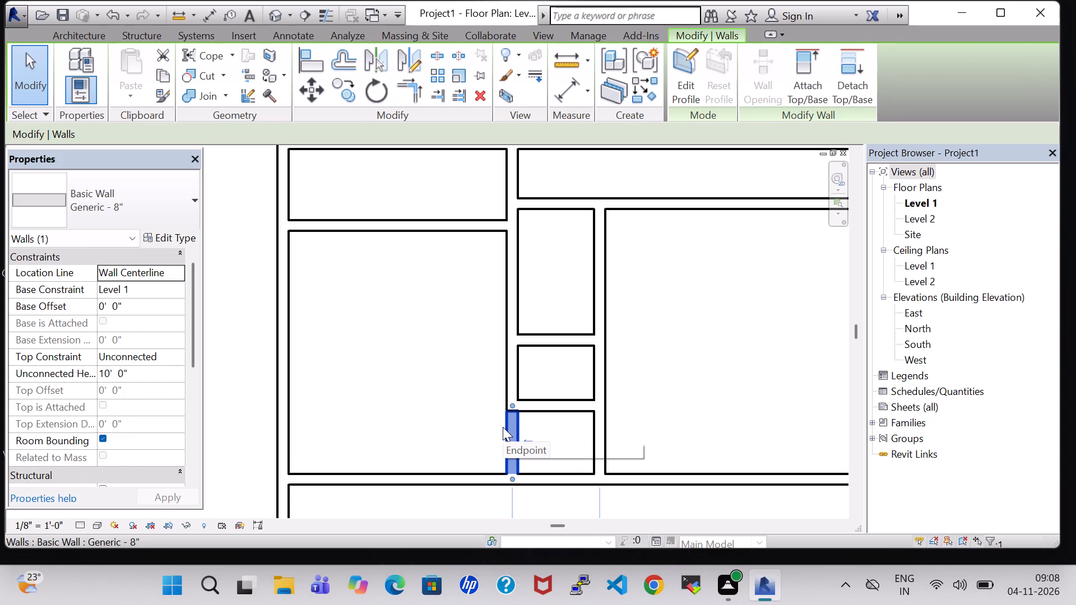
key("Delete")
Extend the long vertical partition's lower end to the far face of the horizontal partition, for a length of about 20' 10".
left_click(508, 410)
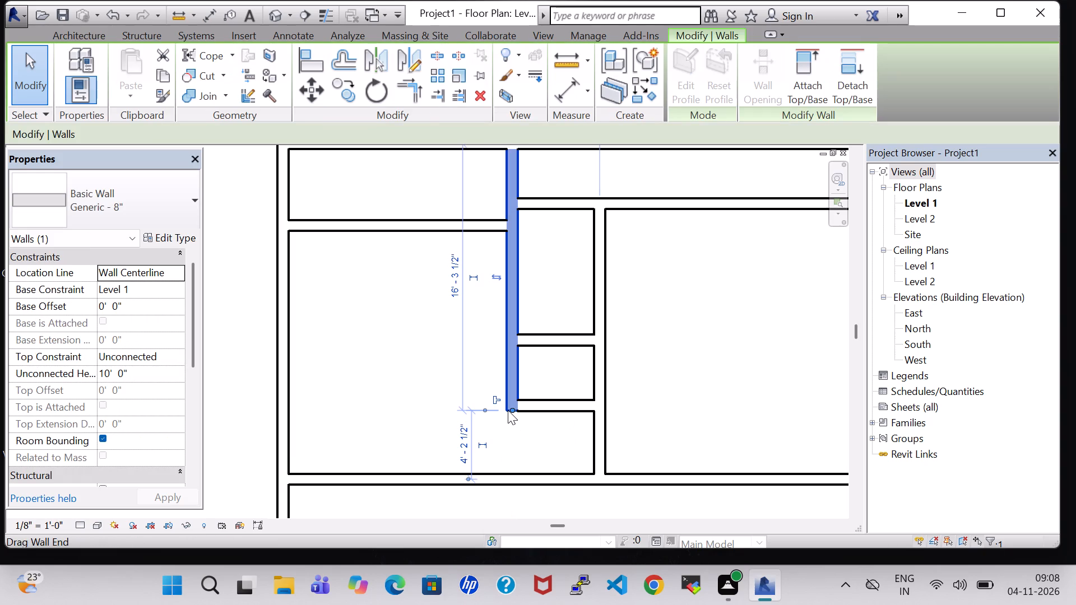
left_click_drag(511, 409, 513, 467)
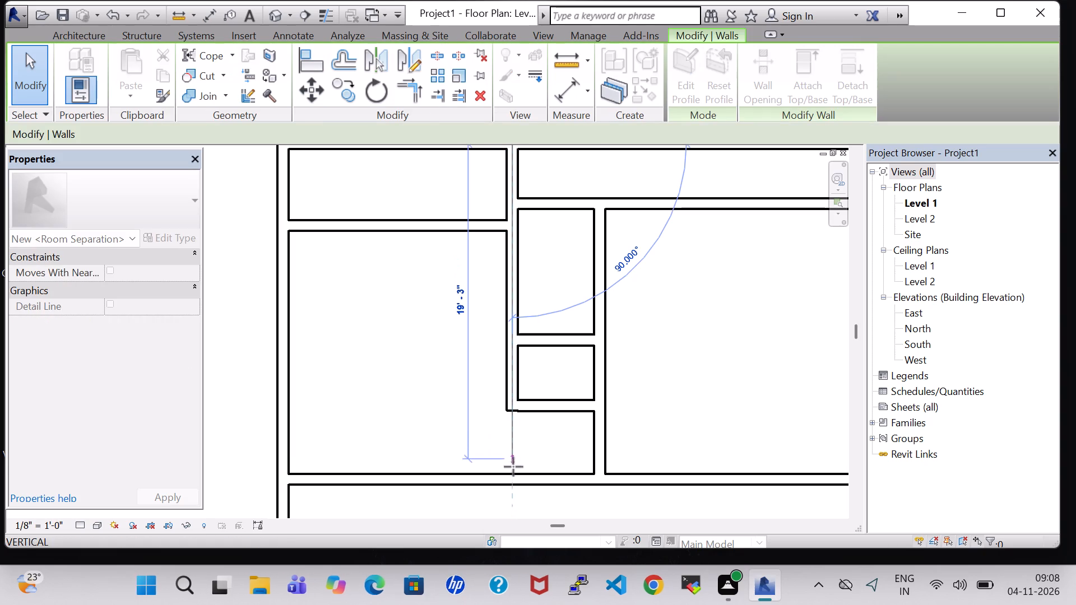
left_click_drag(513, 467, 513, 479)
left_click(665, 381)
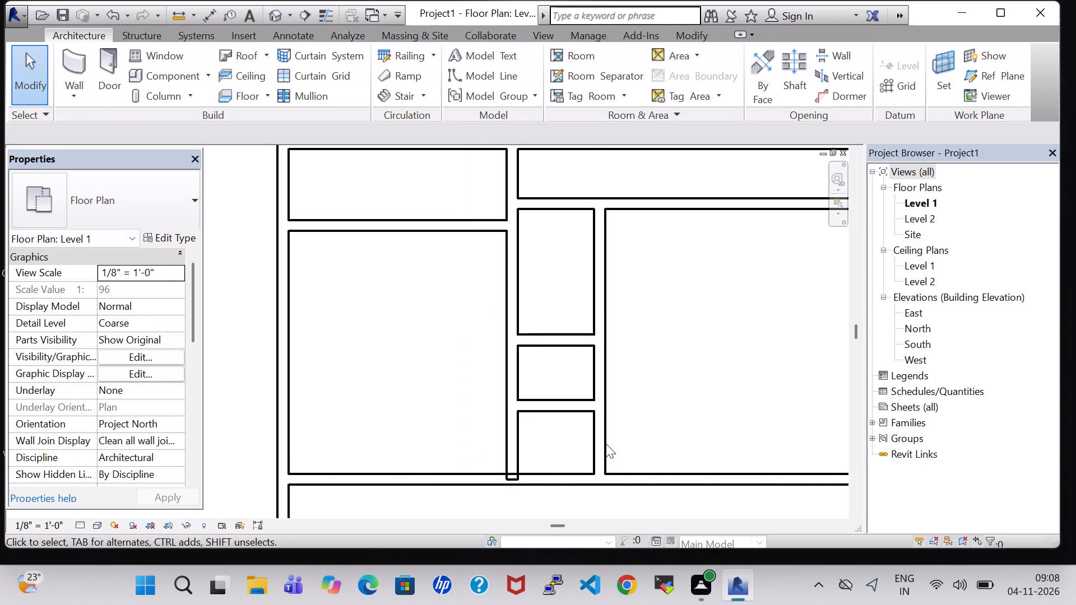
left_click(513, 481)
left_click_drag(513, 477, 513, 480)
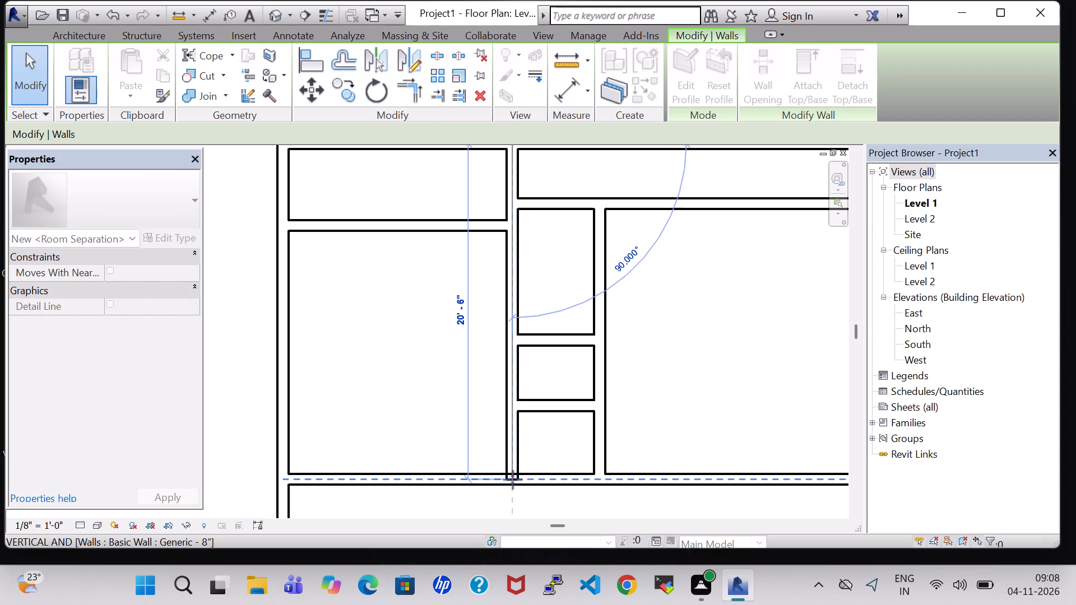
left_click_drag(513, 480, 514, 486)
left_click(713, 393)
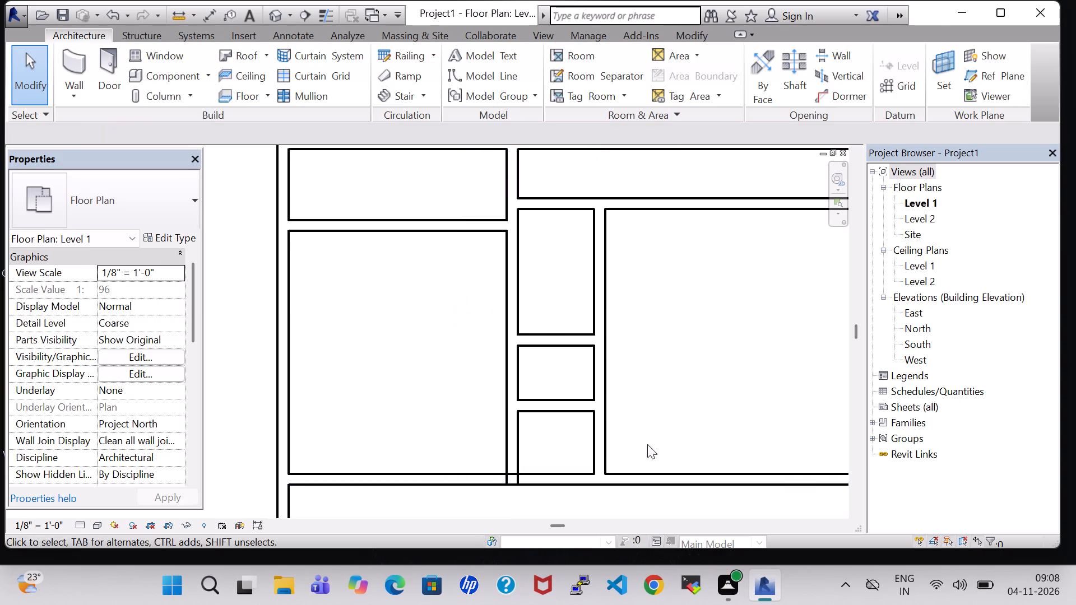
left_click(509, 478)
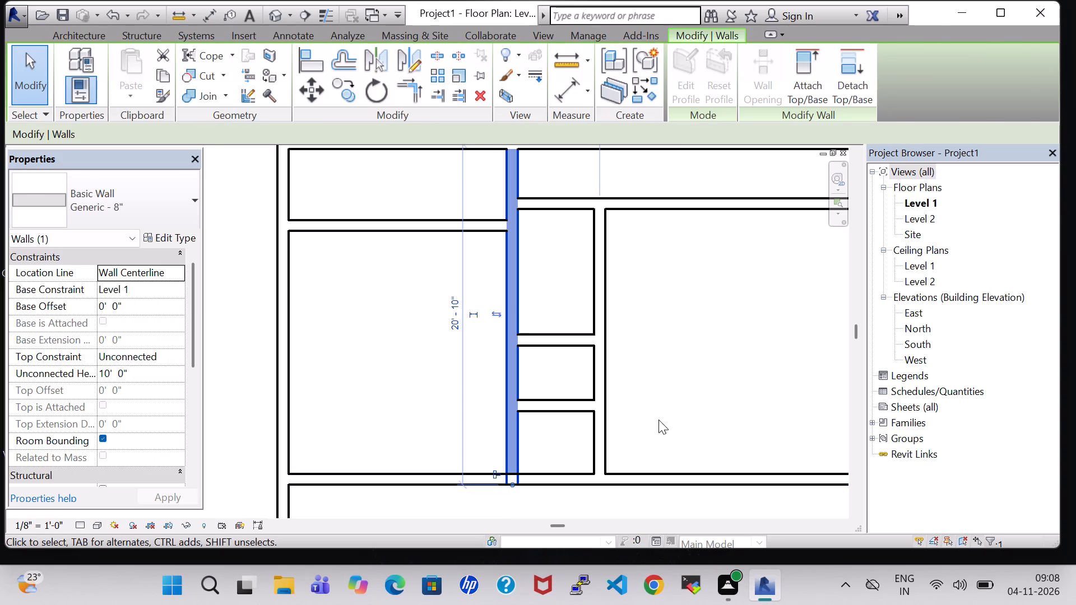
left_click(664, 415)
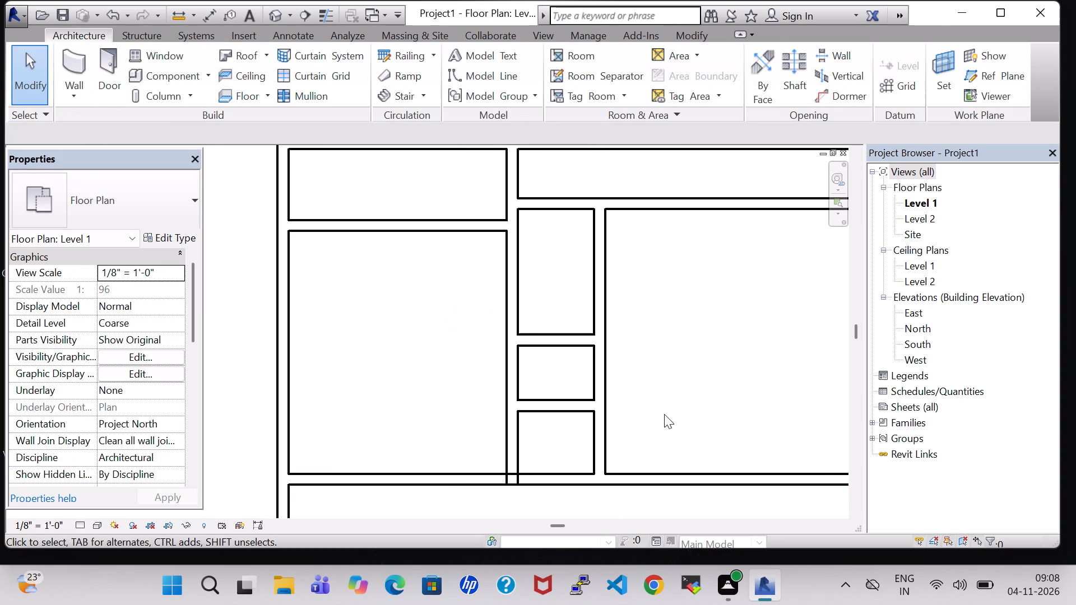
Enclose a small room at the left exterior wall with a 5' horizontal wall starting 5' below the horizontal partition, returned up to it.
scroll(664, 414, "down", 4)
middle_click_drag(621, 452, 641, 336)
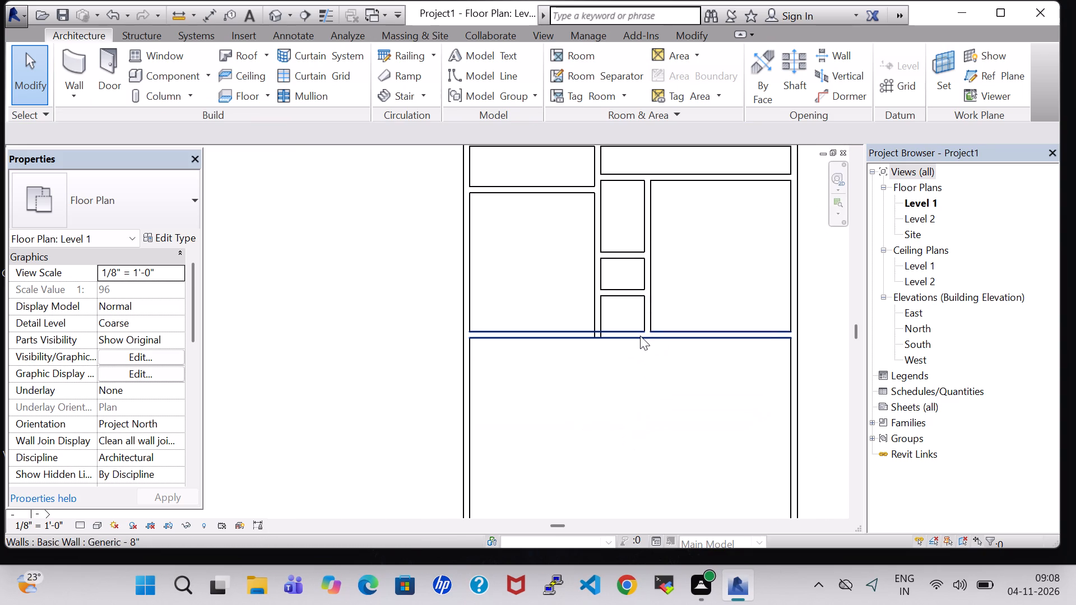
middle_click_drag(694, 244, 678, 299)
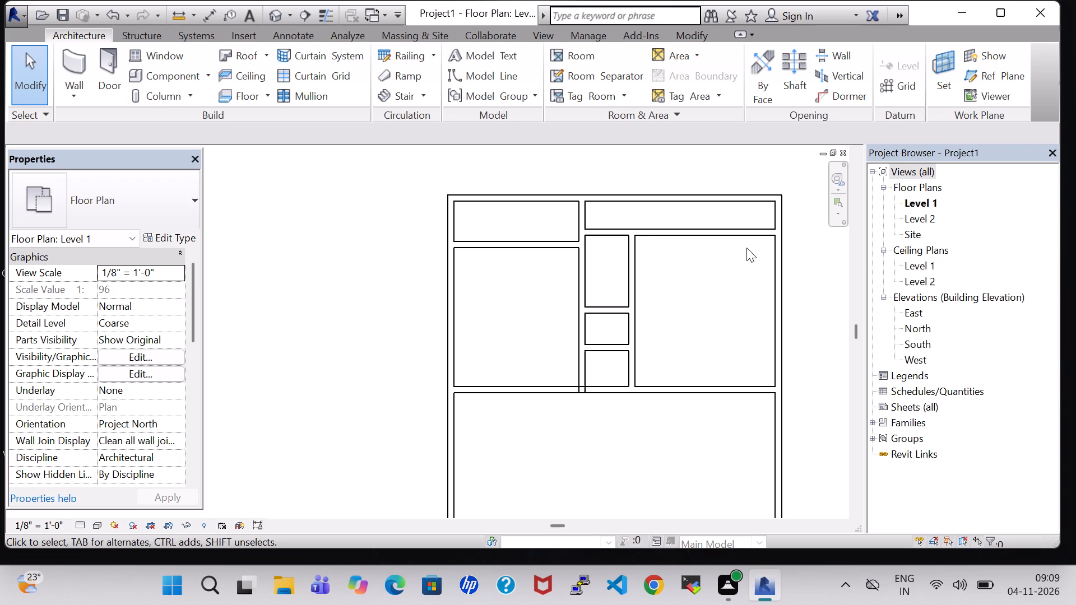
left_click(685, 300)
scroll(610, 426, "down", 2)
middle_click_drag(610, 427, 582, 321)
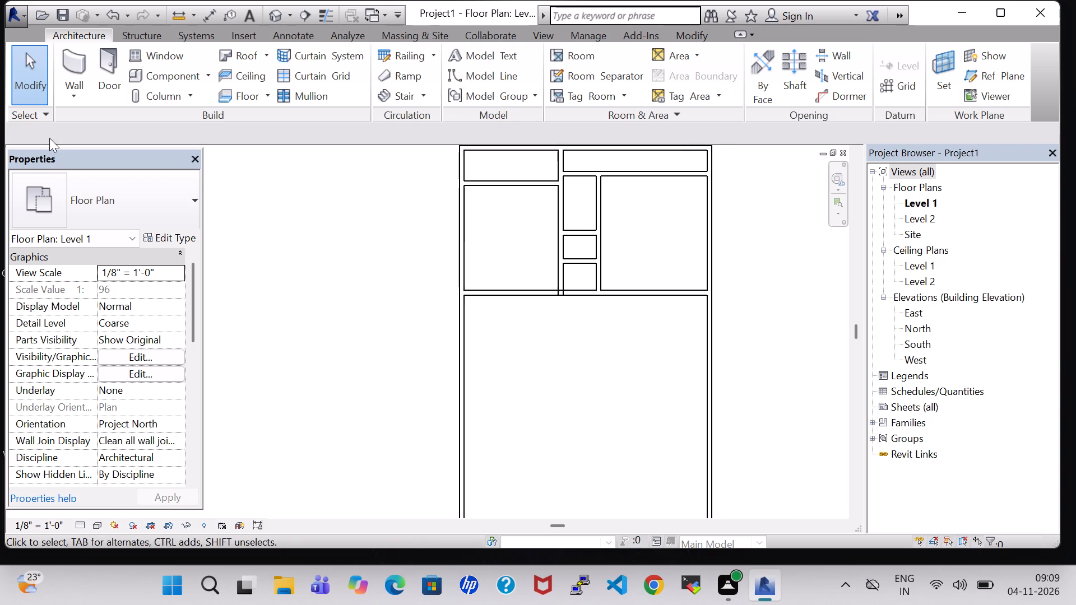
left_click(79, 62)
middle_click_drag(554, 339, 539, 319)
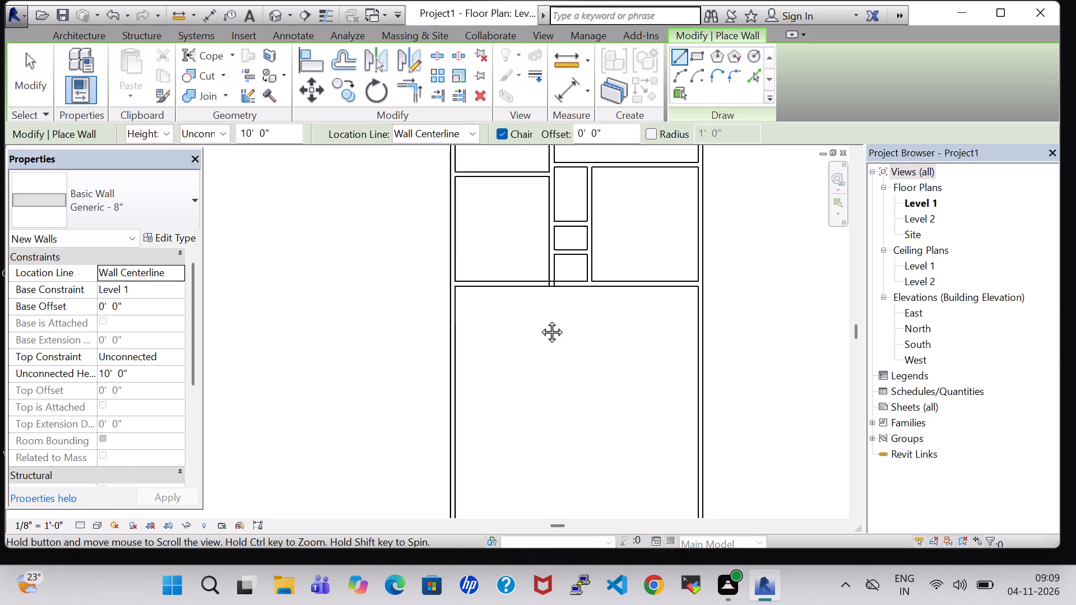
middle_click_drag(539, 319, 532, 263)
scroll(532, 263, "up", 1)
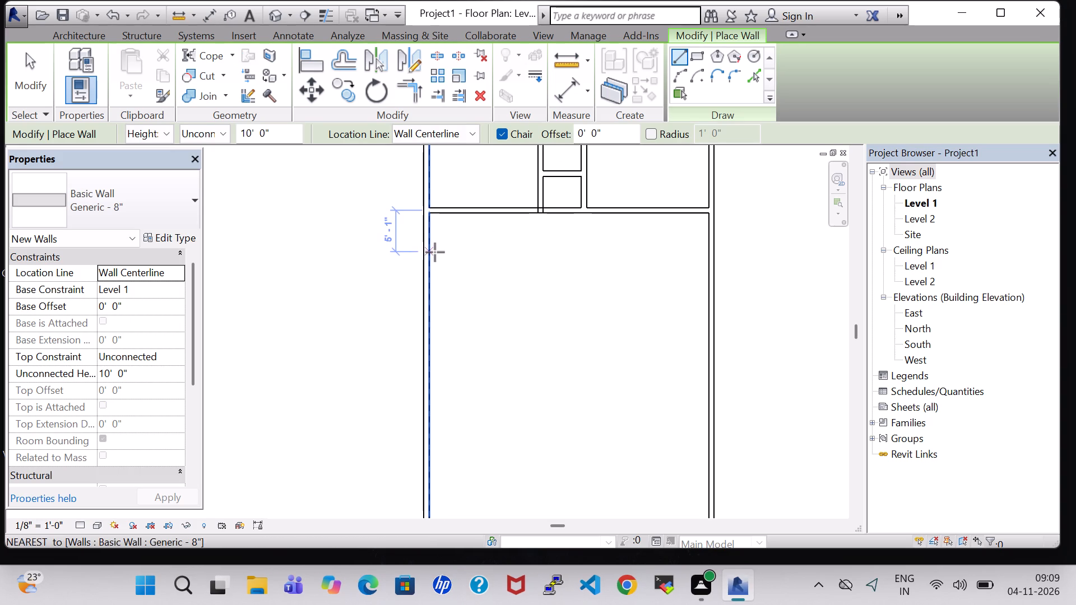
key("5")
key("apostrophe")
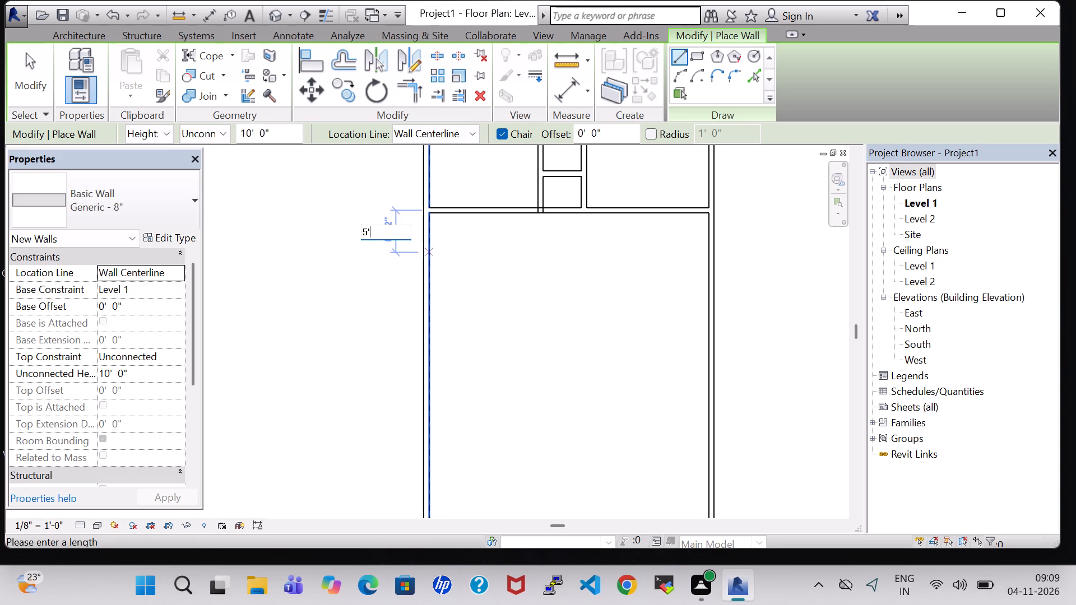
key("Return")
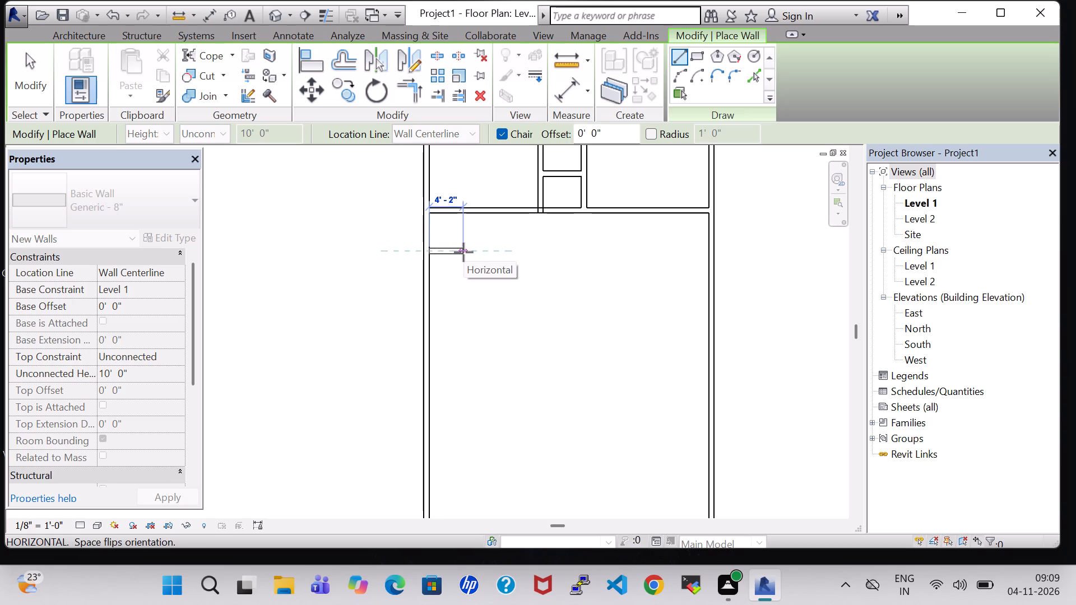
key("5")
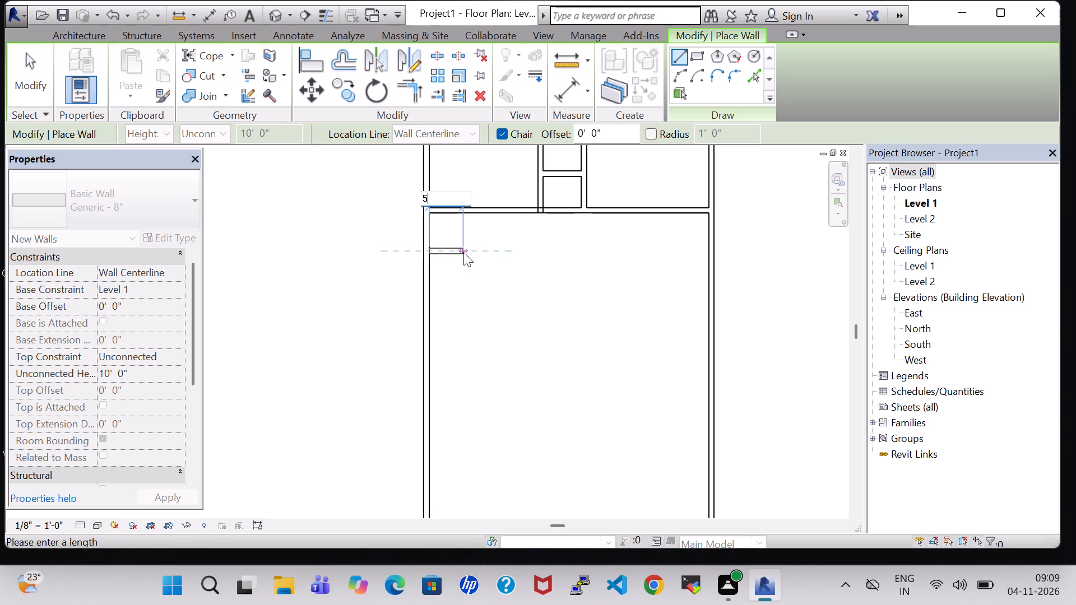
key("apostrophe")
key("Return")
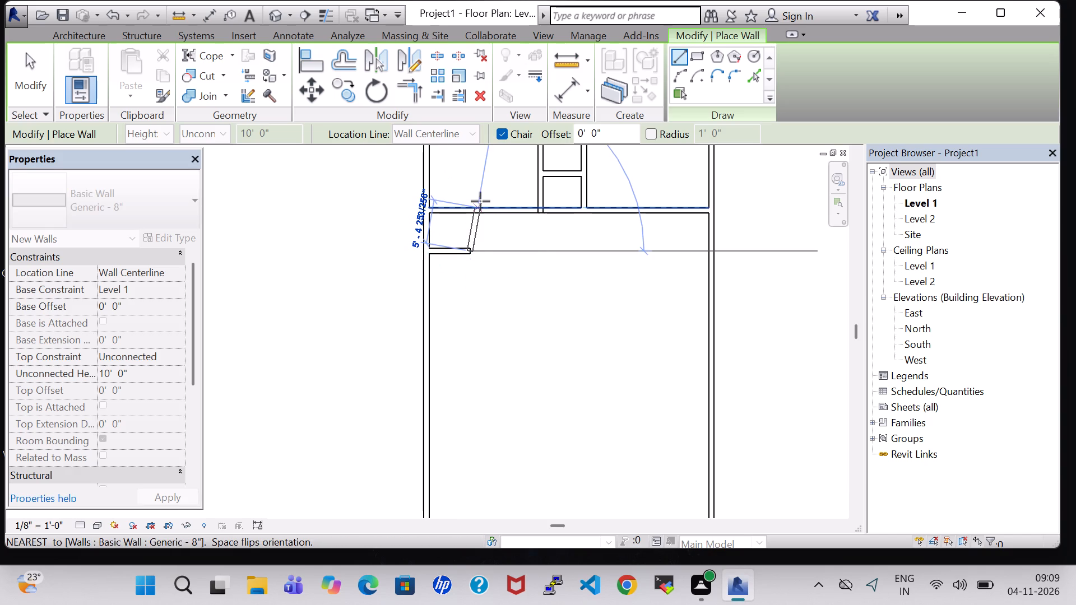
left_click(471, 212)
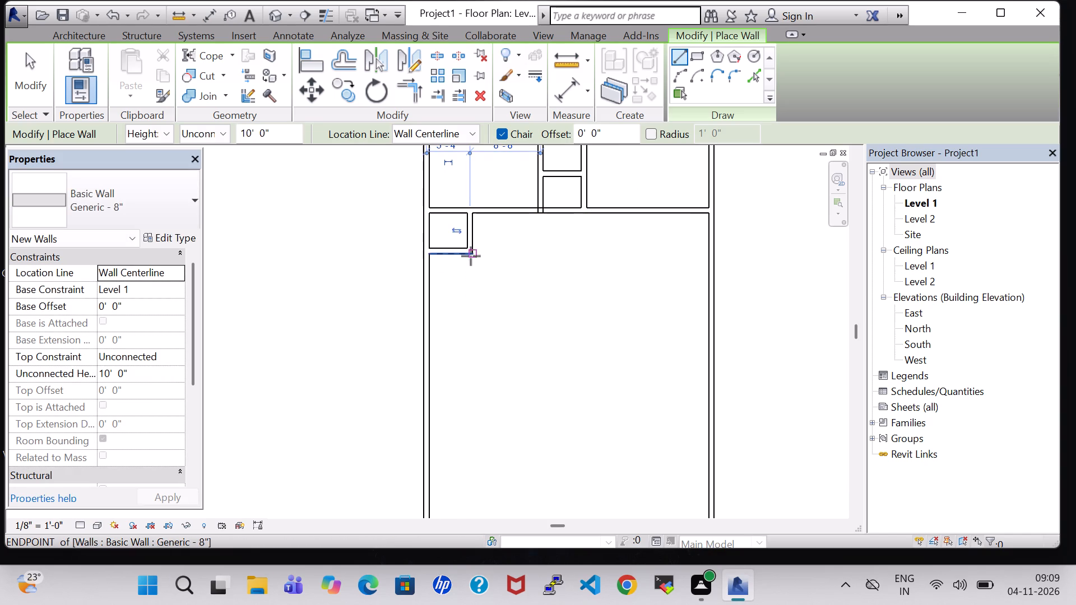
Draw a 7' 6" horizontal wall continuing right from the new small room's lower-right corner.
left_click(468, 252)
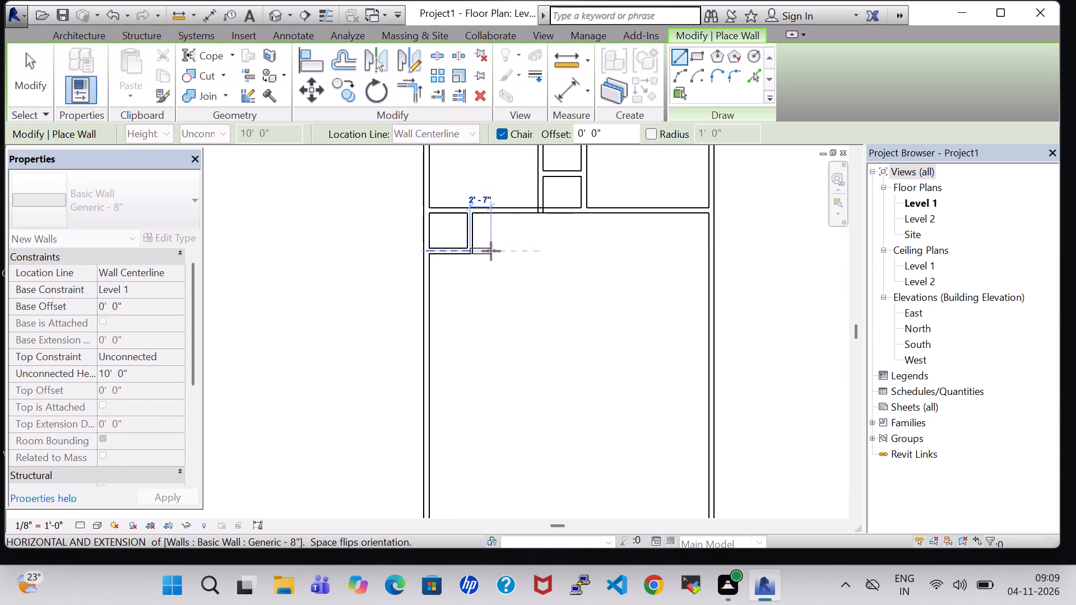
key("7")
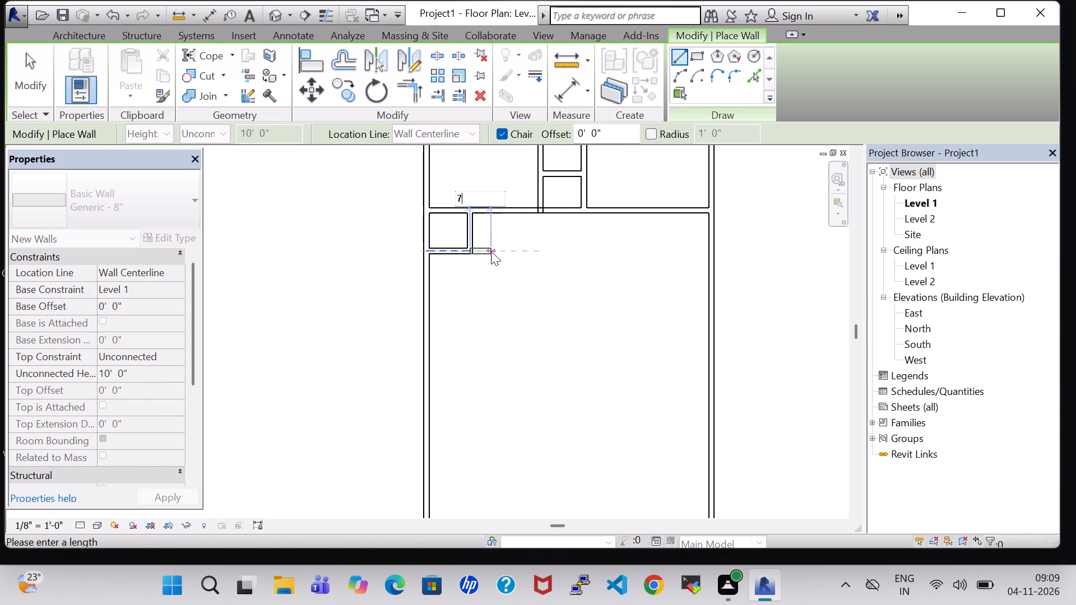
key("apostrophe")
key("6")
key("Return")
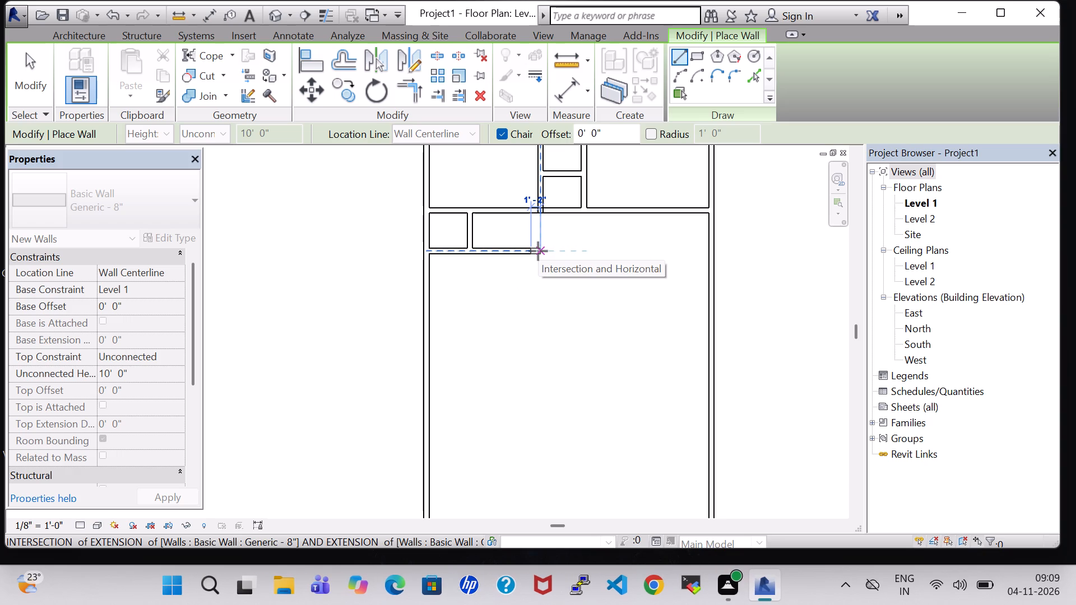
key("Escape")
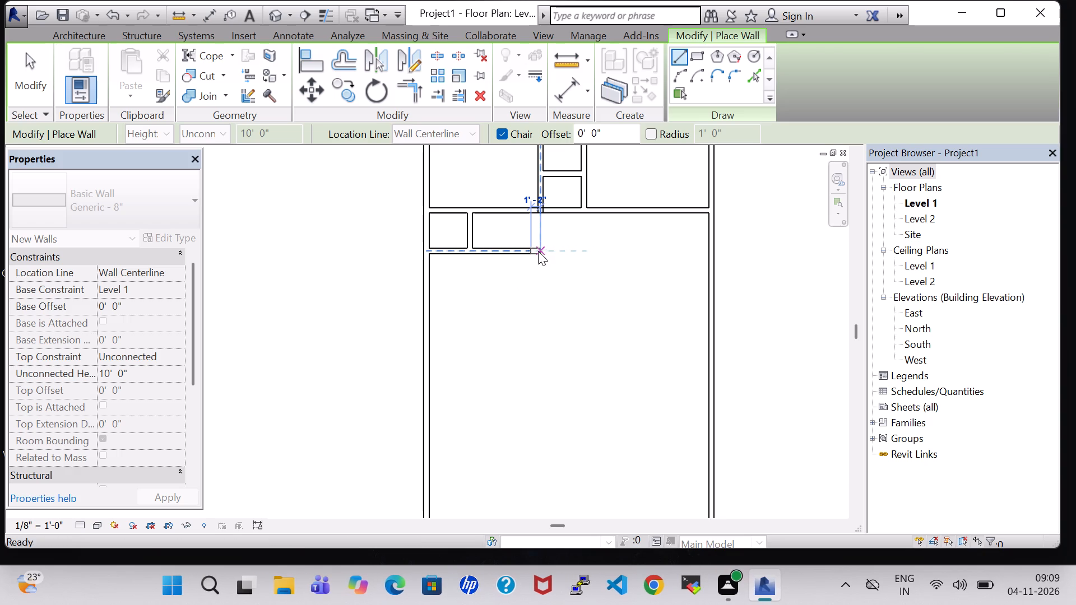
Extend the long vertical partition's lower end down past the horizontal partition, level with the lower face of the horizontal wall below the small room.
key("Escape")
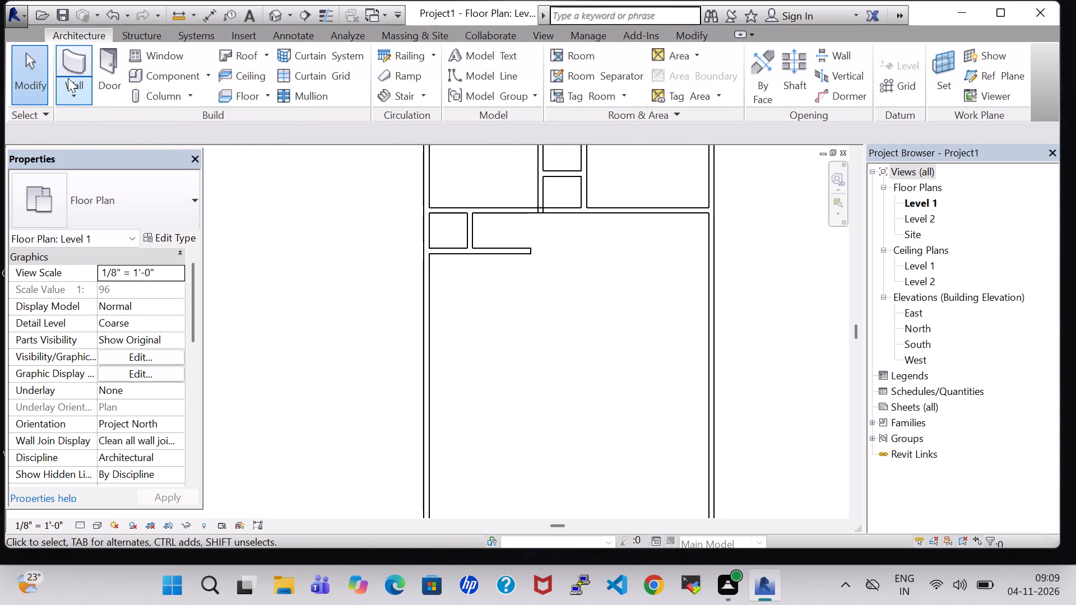
left_click(539, 207)
left_click_drag(539, 211, 539, 212)
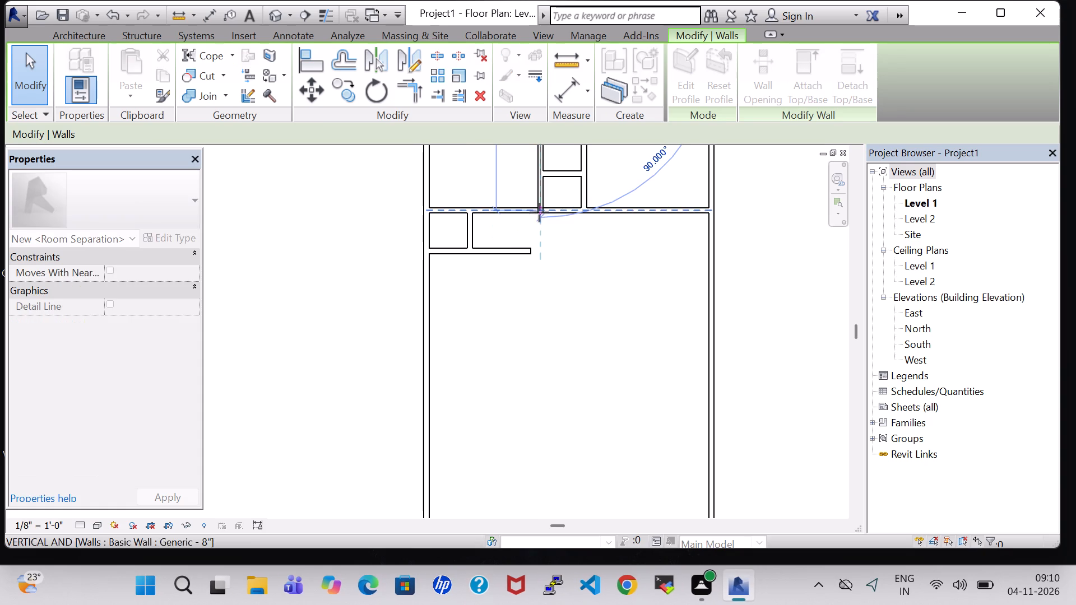
left_click_drag(539, 212, 541, 252)
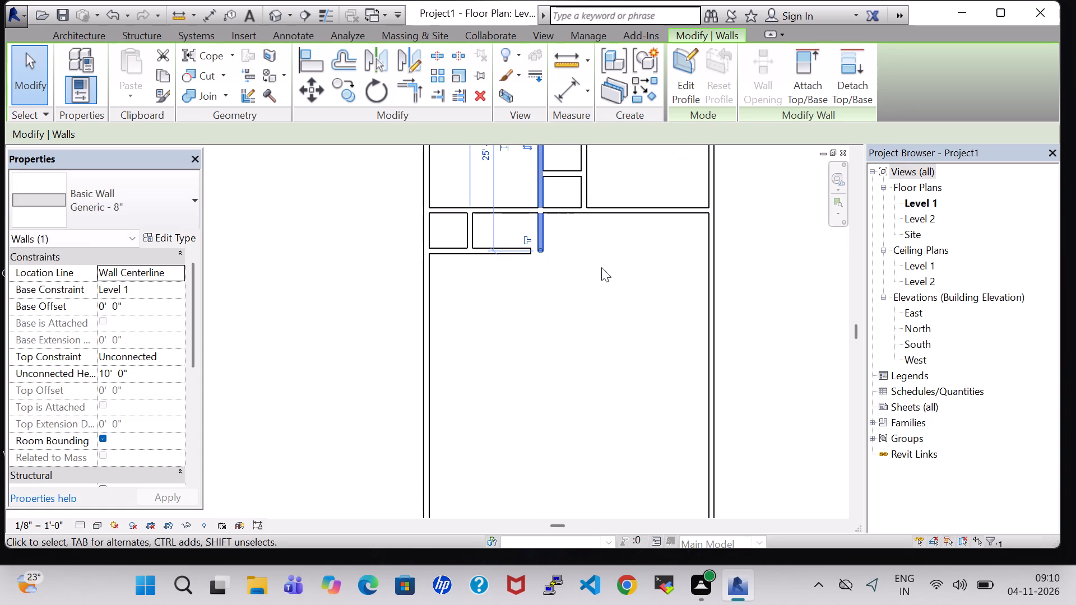
left_click(599, 267)
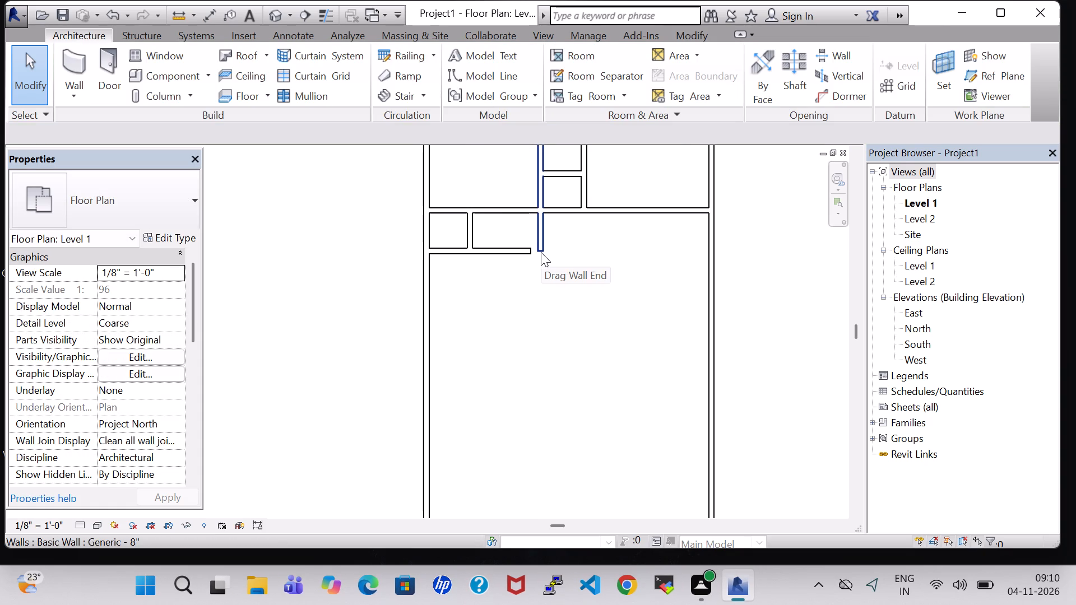
left_click_drag(539, 248, 545, 253)
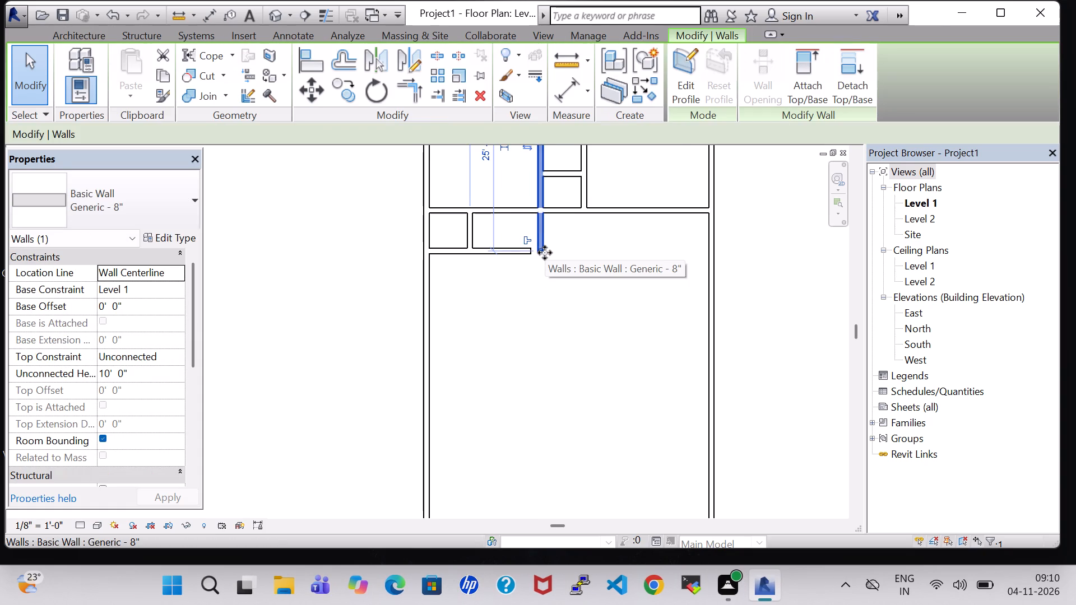
left_click_drag(545, 253, 545, 255)
left_click(592, 248)
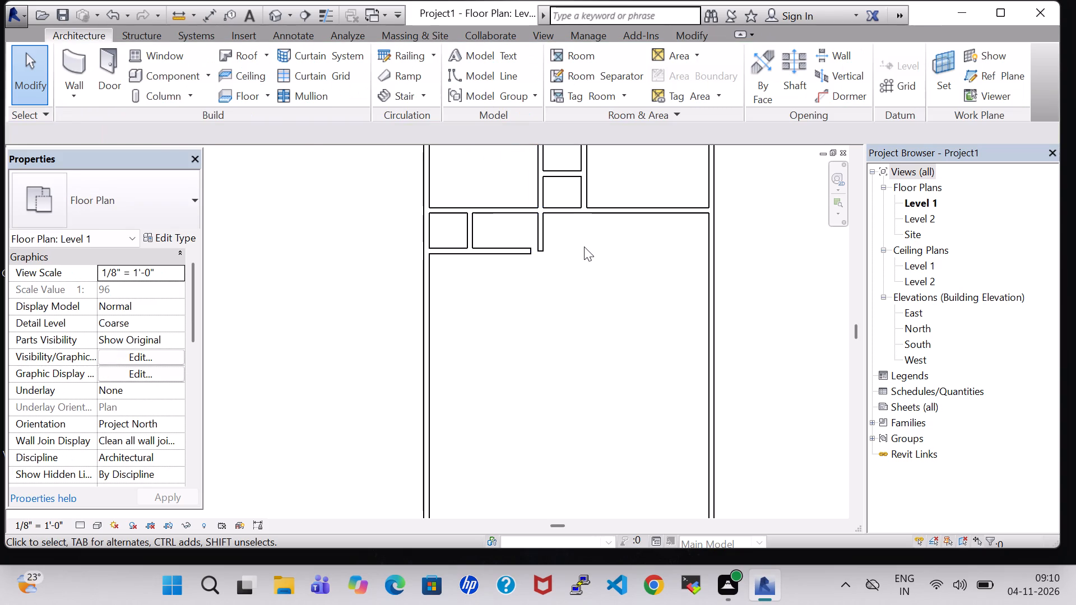
scroll(584, 246, "up", 7)
left_click(479, 257)
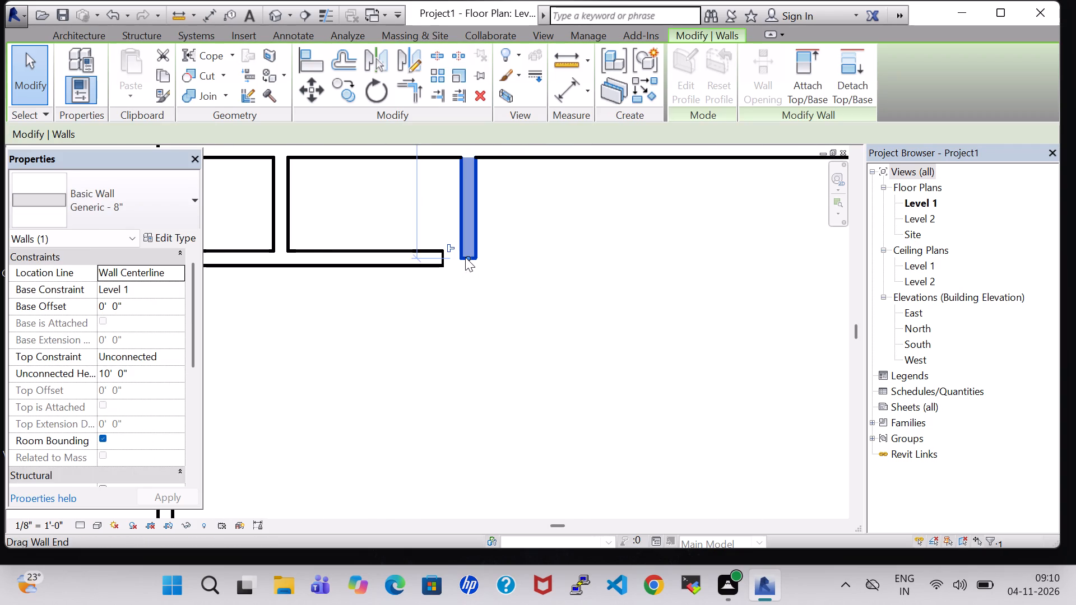
left_click_drag(470, 257, 472, 267)
left_click(545, 255)
Extend the right end of the horizontal wall below the small room to the long vertical partition's centerline.
left_click(444, 255)
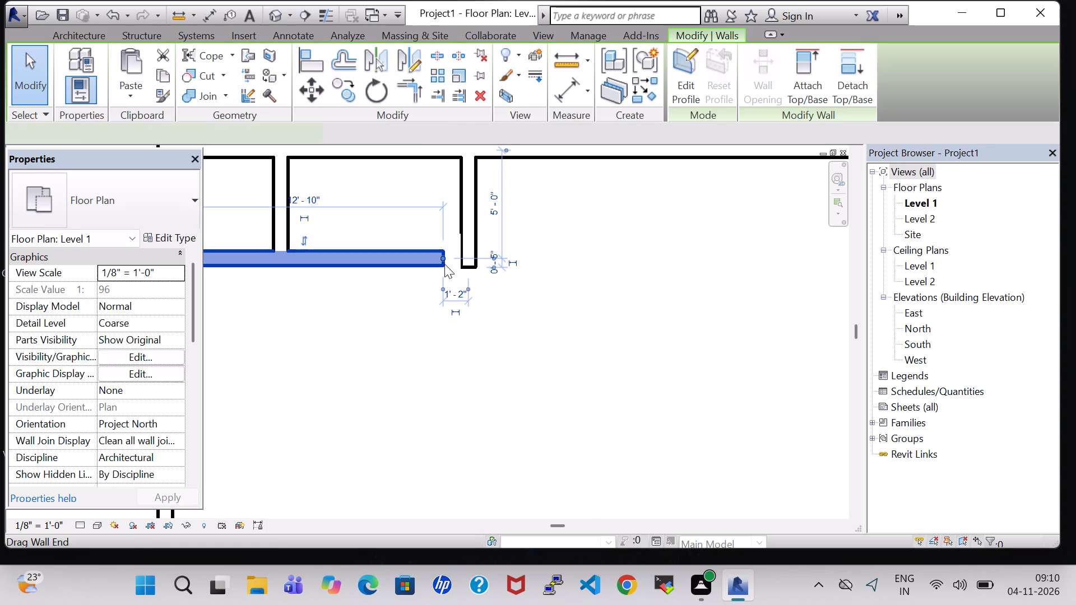
left_click_drag(443, 257, 473, 258)
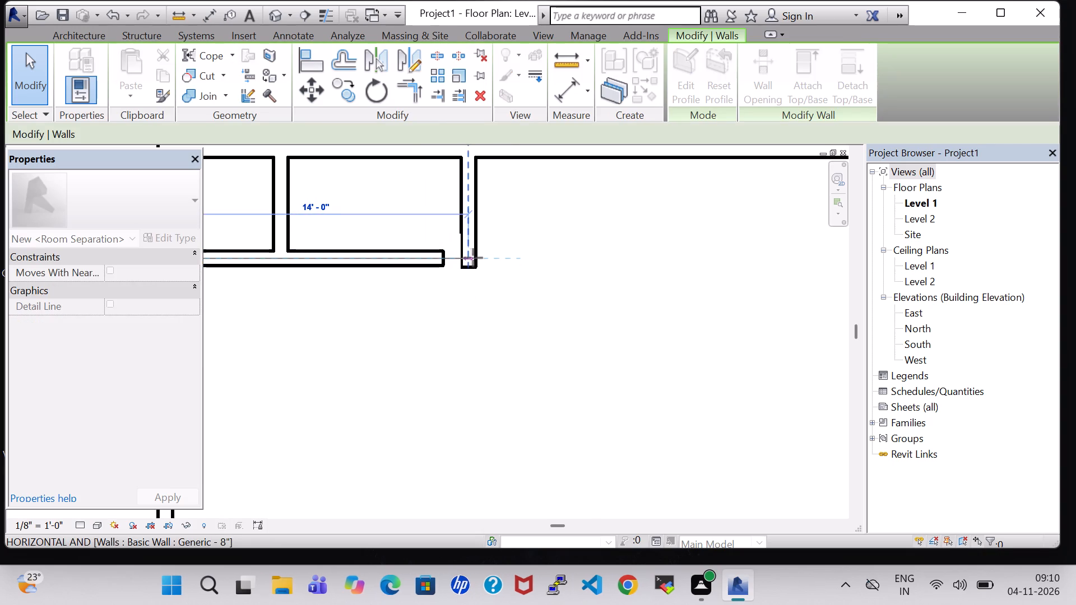
left_click_drag(473, 258, 476, 259)
left_click(624, 273)
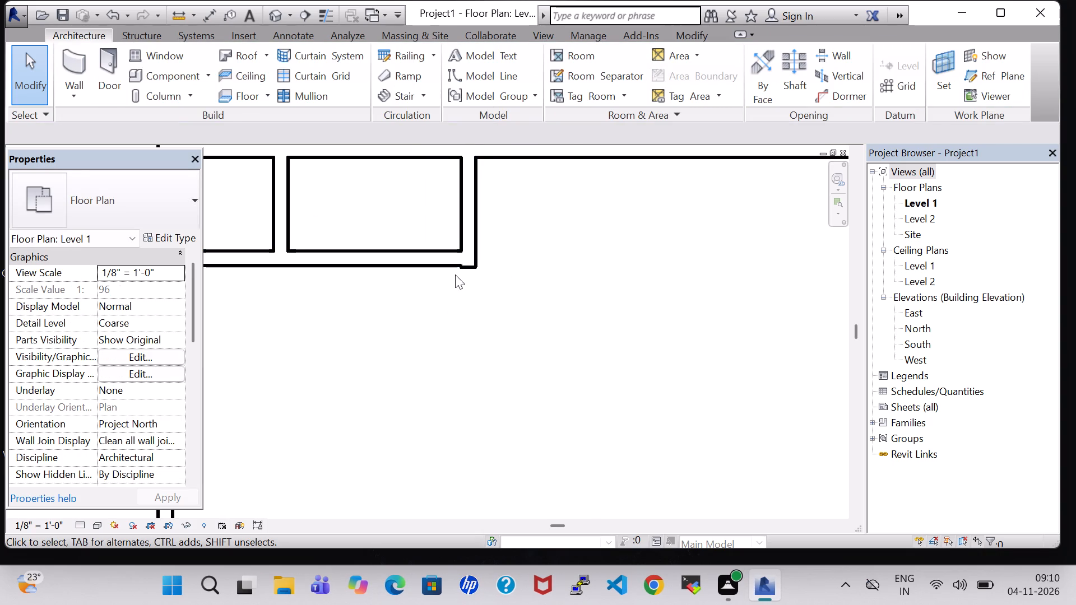
scroll(455, 274, "down", 4)
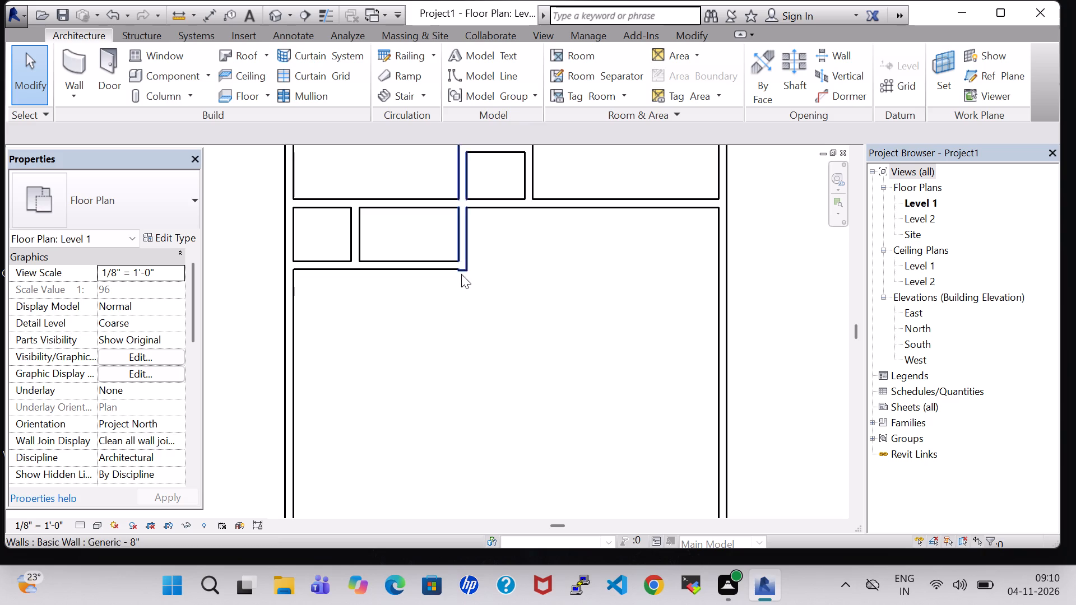
left_click(461, 271)
left_click(435, 319)
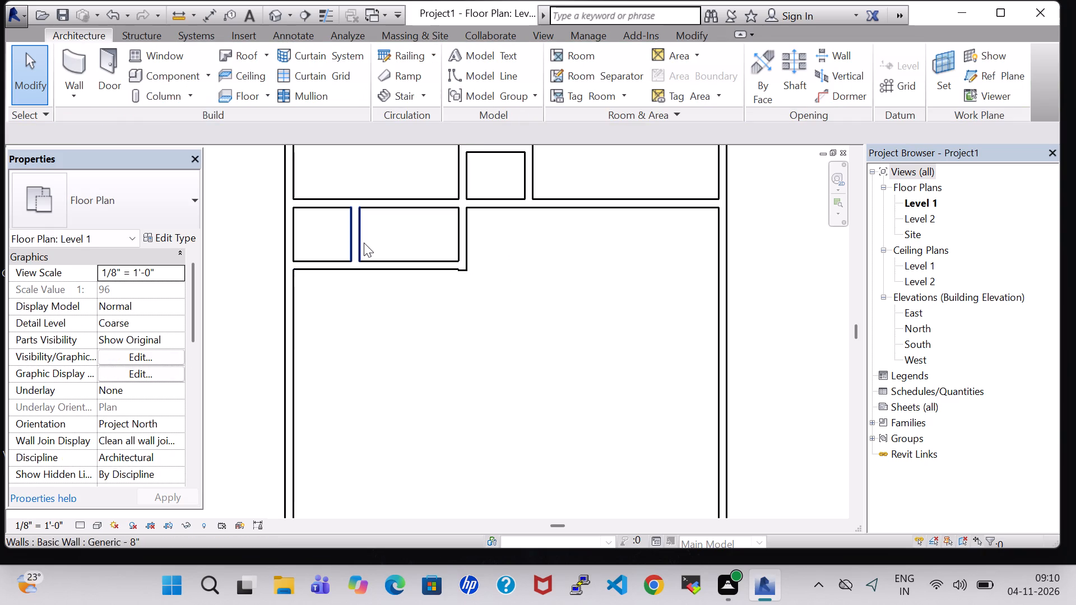
left_click(364, 243)
left_click(380, 324)
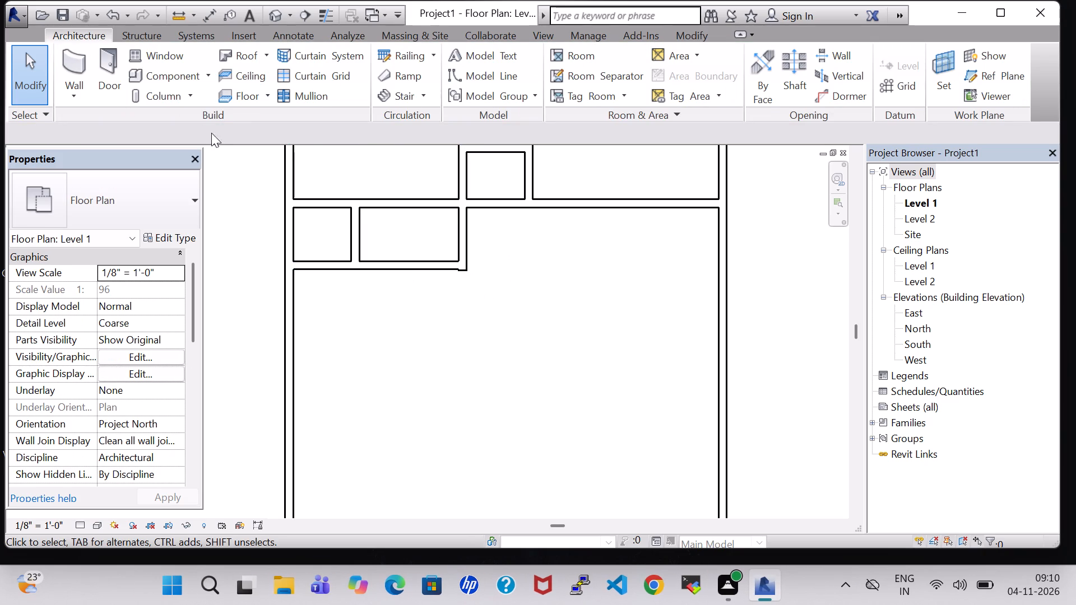
Draw a 14' horizontal wall from the left exterior wall, 9' 3" below the small rooms' lower wall, ending in line with the long vertical partition.
left_click(71, 55)
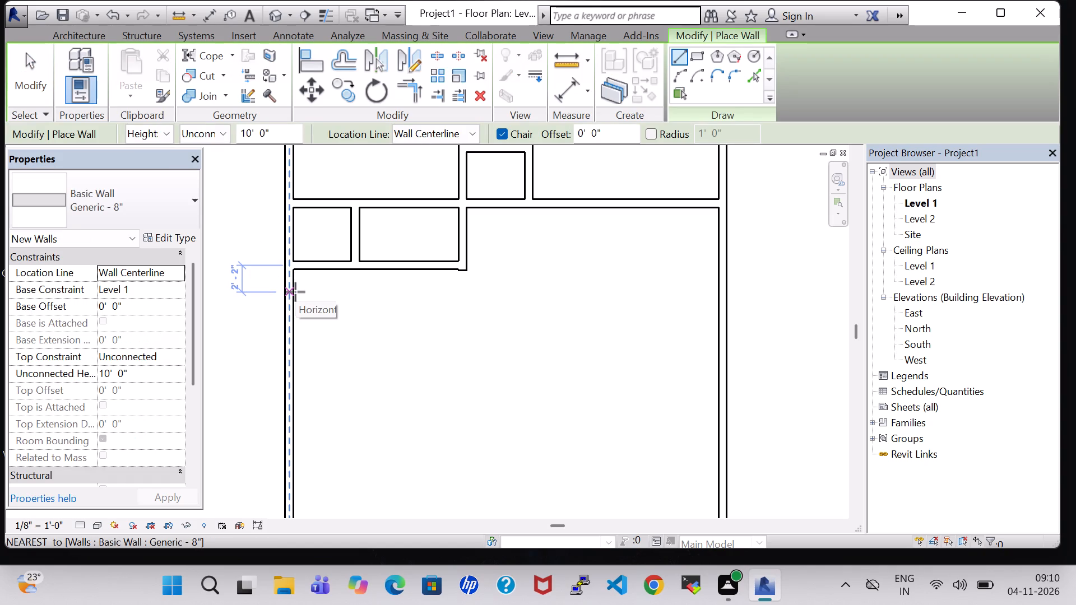
key("9")
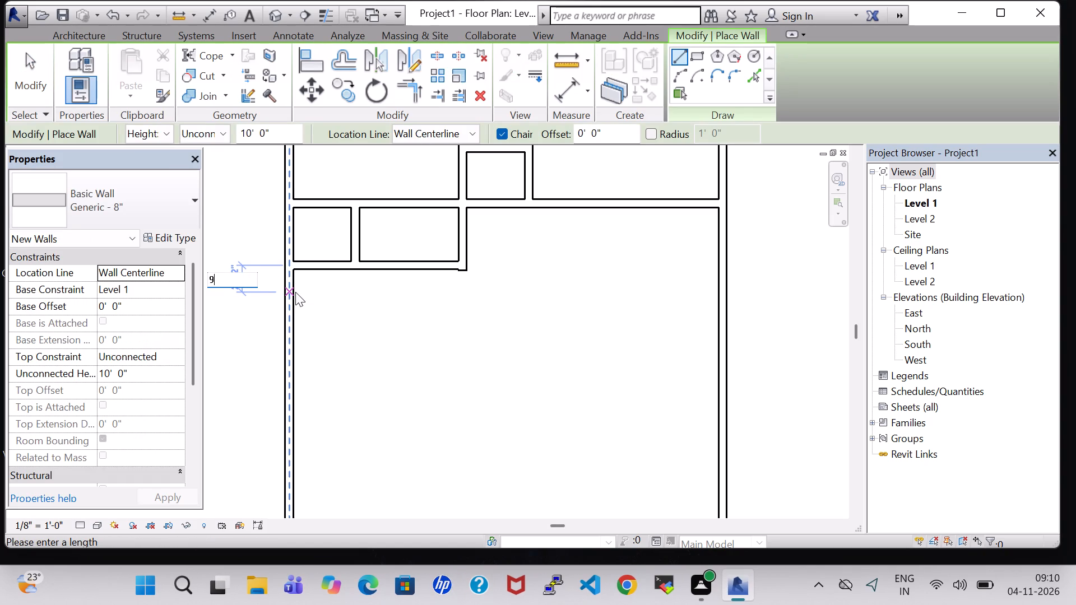
key("apostrophe")
key("3")
key("shift+quotedbl")
key("Return")
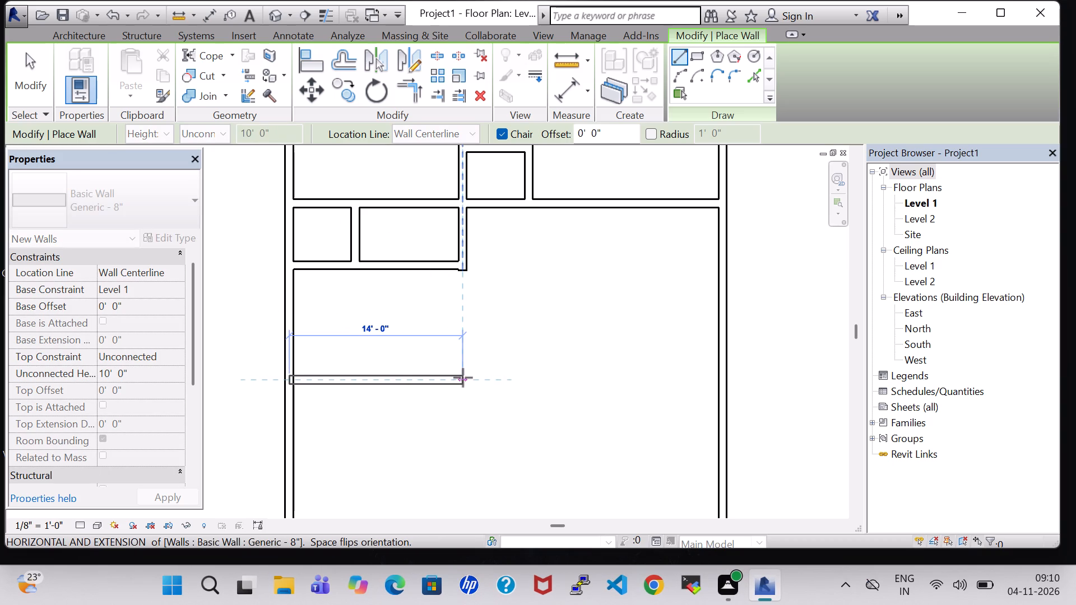
left_click(463, 378)
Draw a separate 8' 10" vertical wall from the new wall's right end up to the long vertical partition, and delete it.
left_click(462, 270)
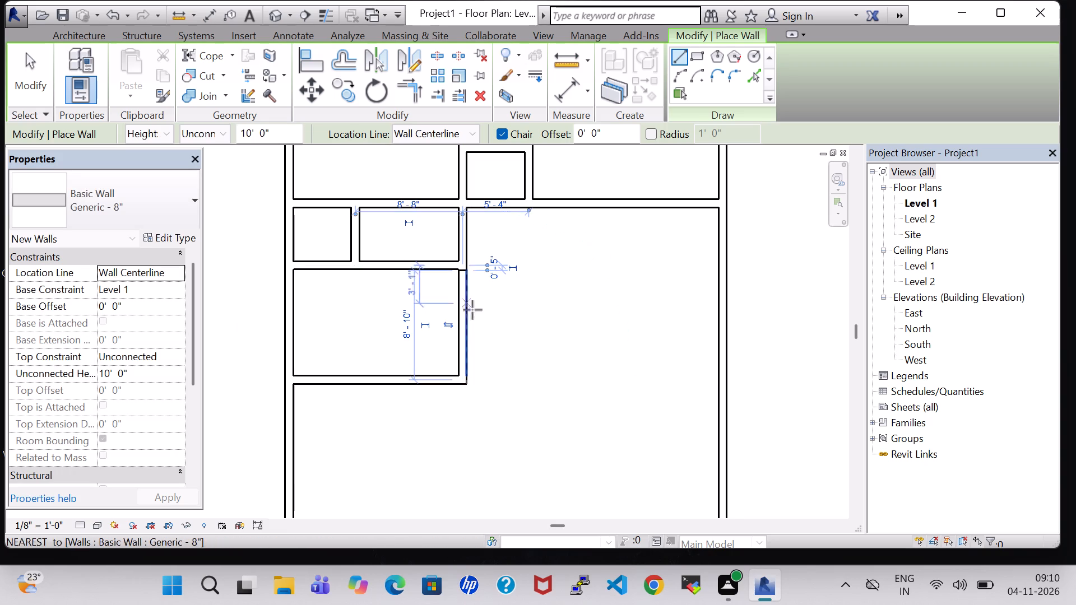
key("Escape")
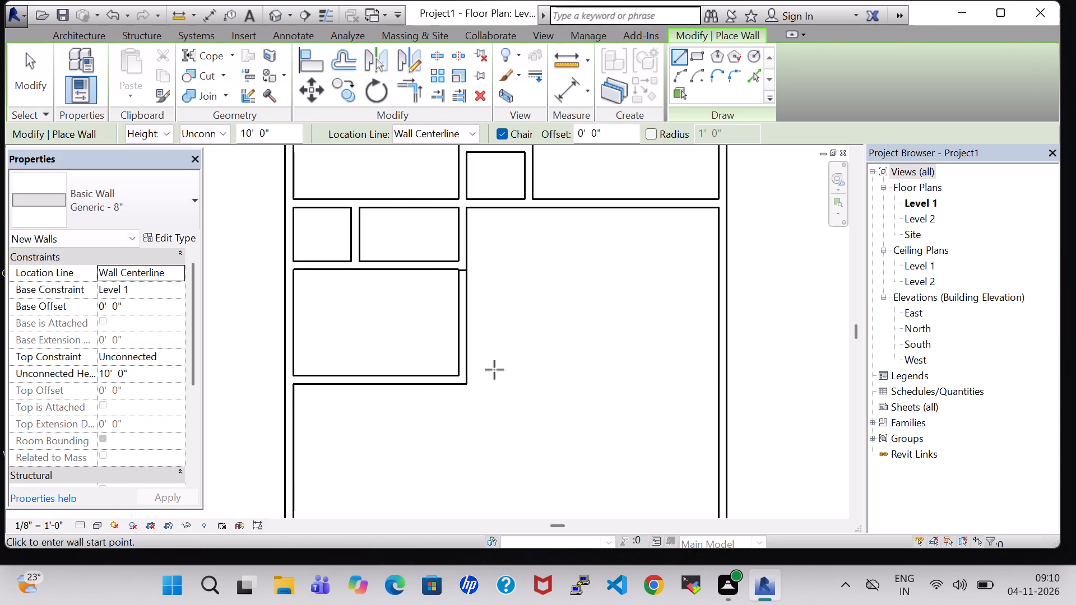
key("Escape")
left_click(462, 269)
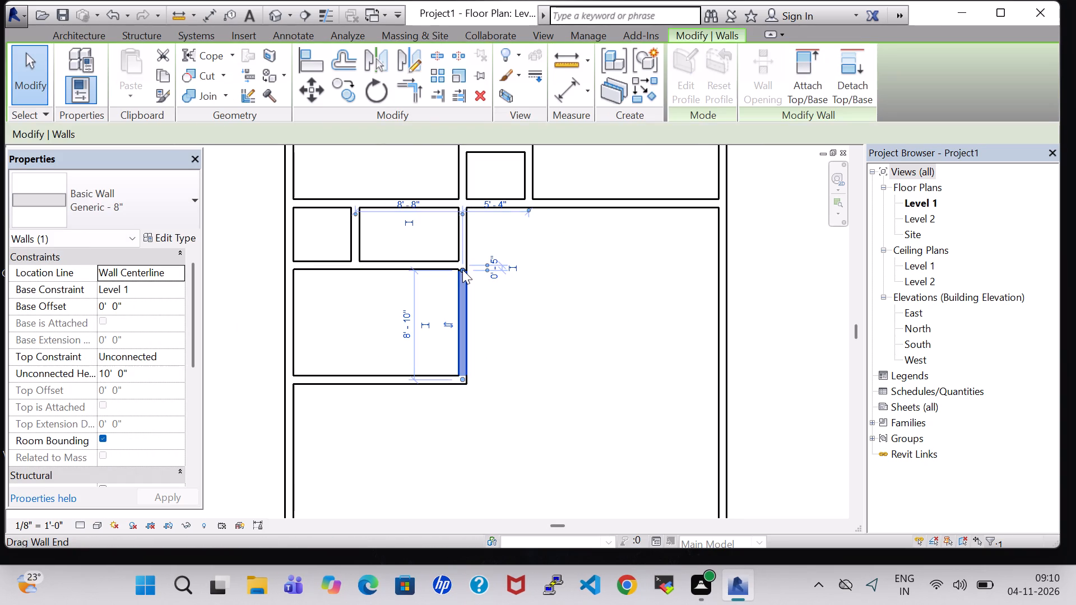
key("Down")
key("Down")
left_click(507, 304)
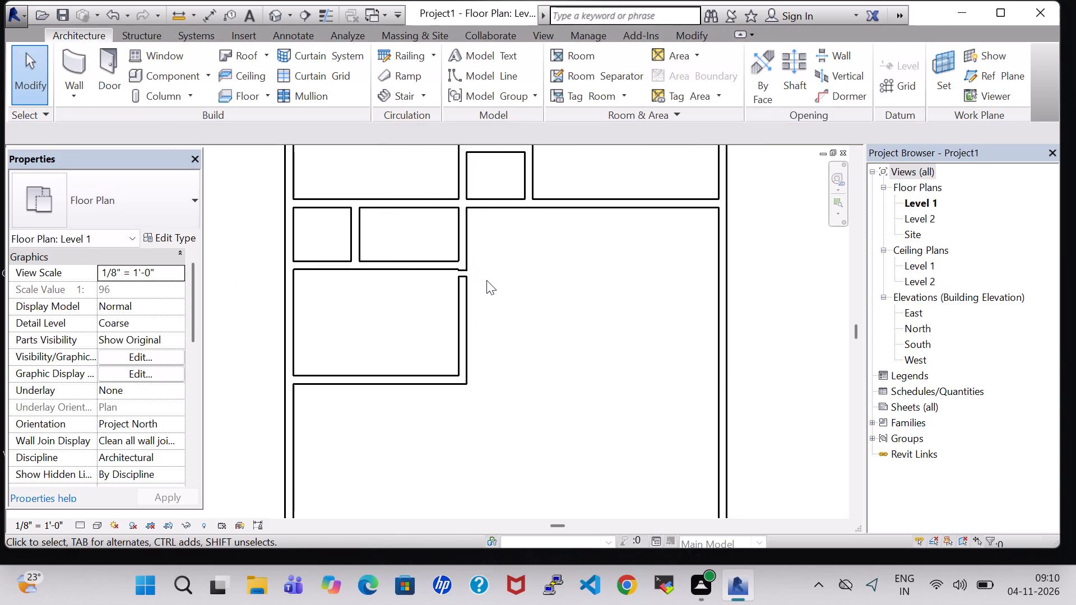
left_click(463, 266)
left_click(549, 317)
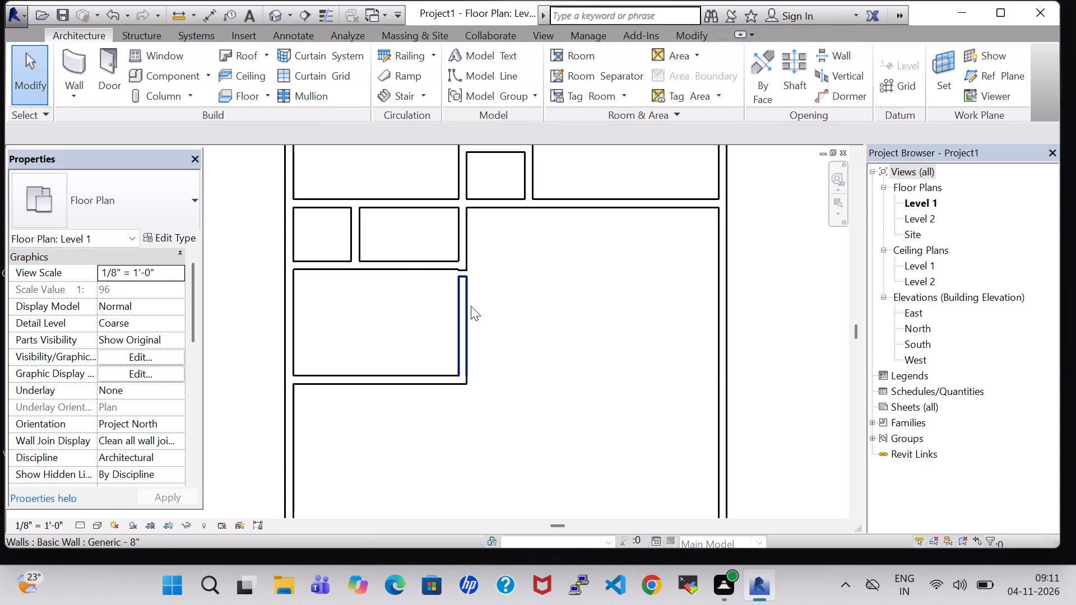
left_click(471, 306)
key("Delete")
Extend the long vertical partition's lower end to the centerline of the new 14' horizontal wall, for a length of 34' 9".
left_click(465, 266)
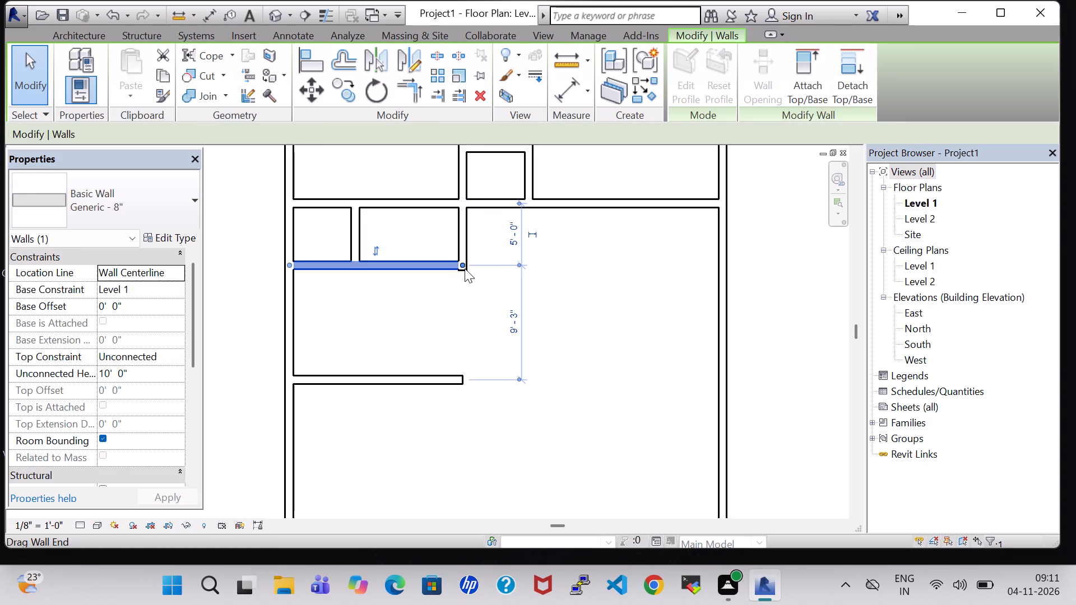
left_click(465, 289)
left_click(461, 273)
left_click(479, 286)
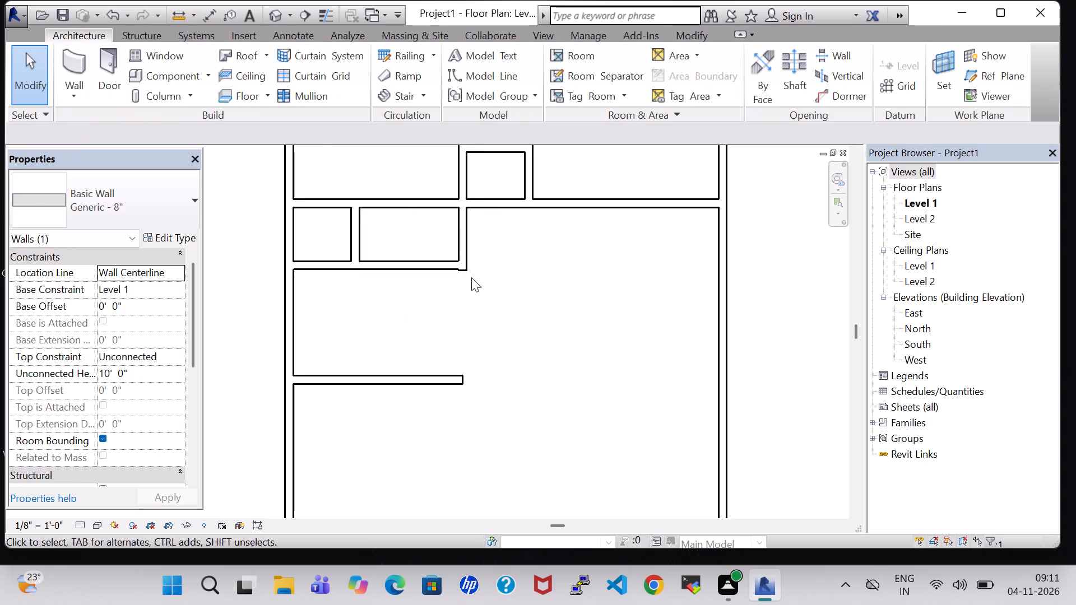
left_click(467, 247)
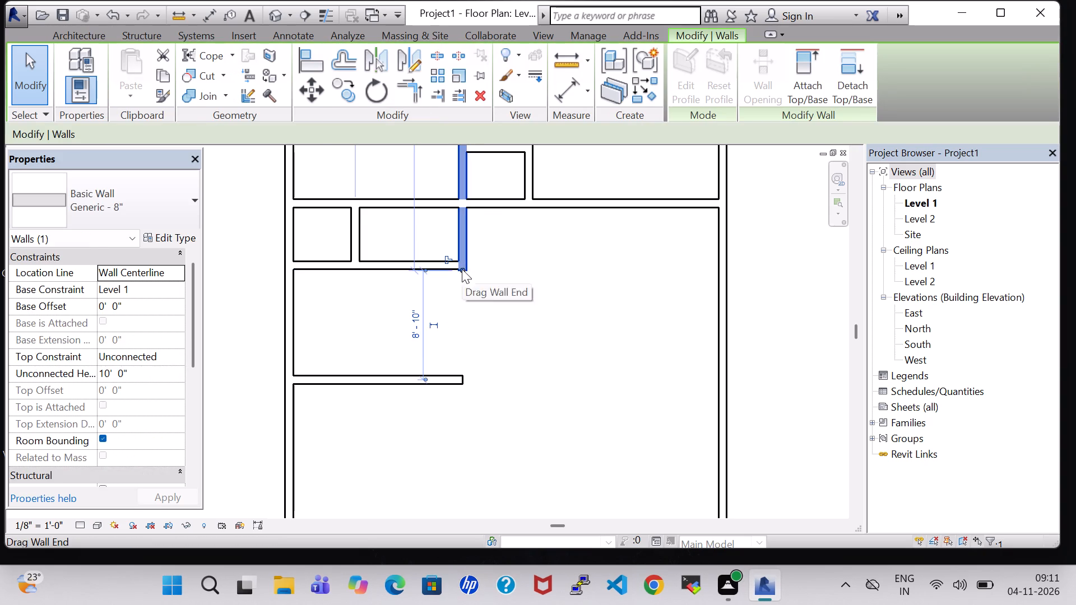
left_click_drag(462, 269, 468, 378)
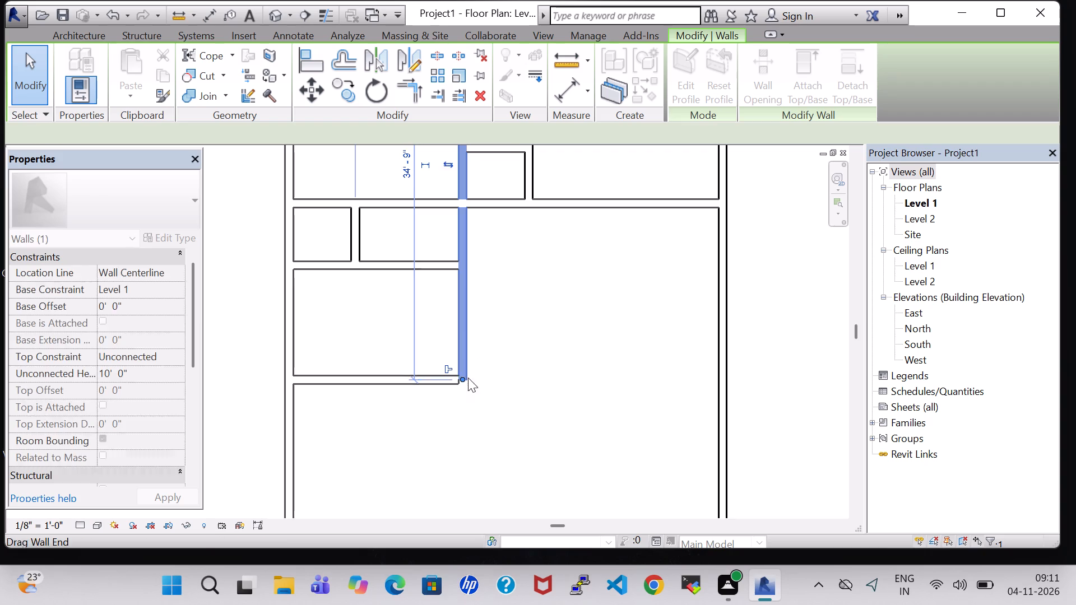
left_click(535, 377)
left_click(461, 380)
left_click(485, 377)
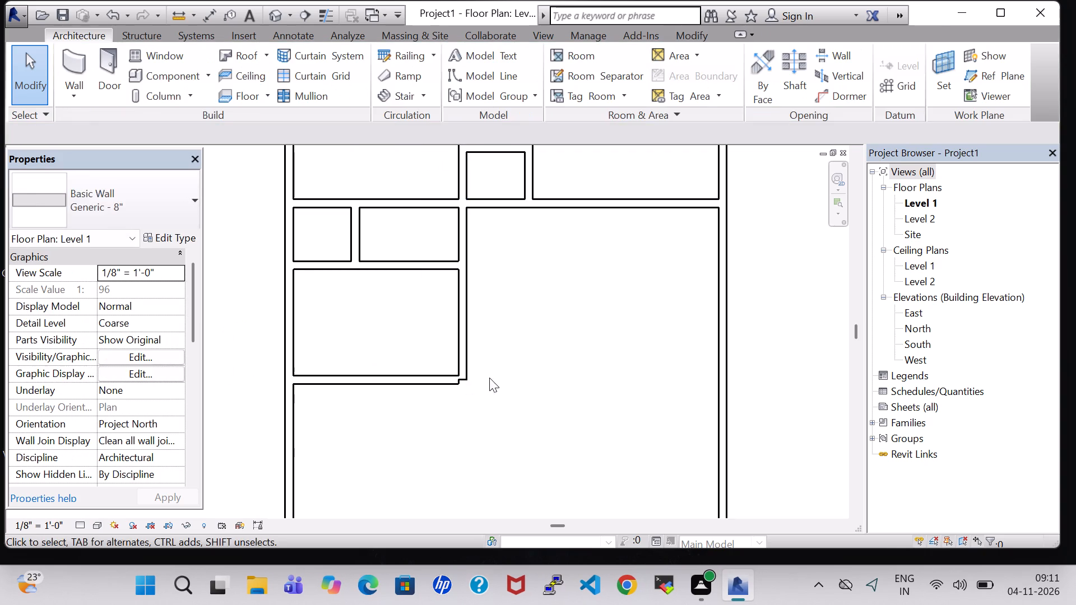
Adjust the long vertical partition's lower end to form a clean corner flush with the lower face of the 14' horizontal wall.
left_click(463, 360)
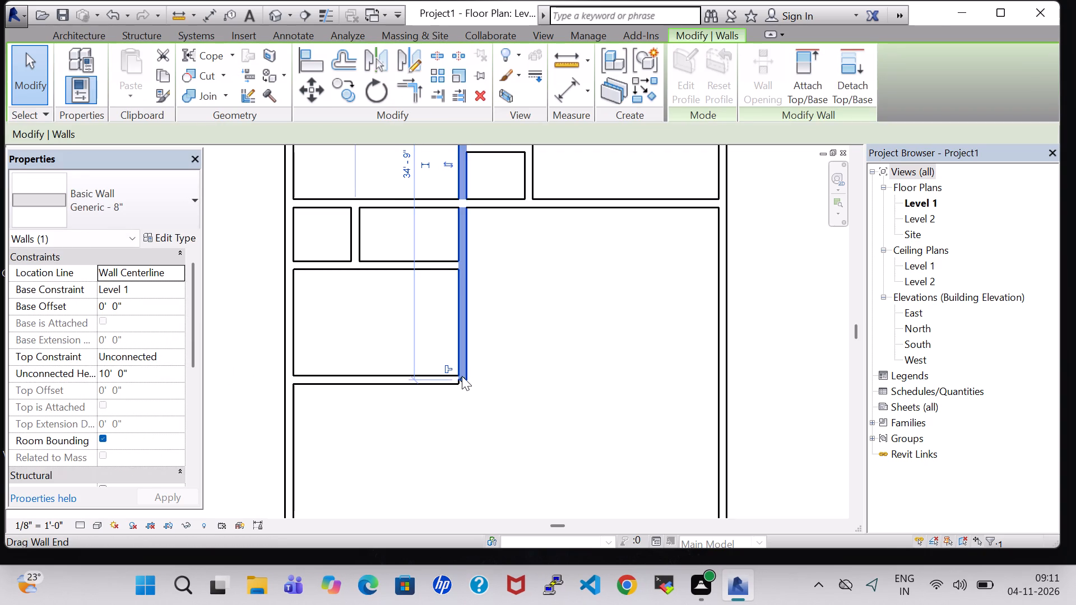
left_click_drag(462, 376, 465, 390)
left_click(519, 377)
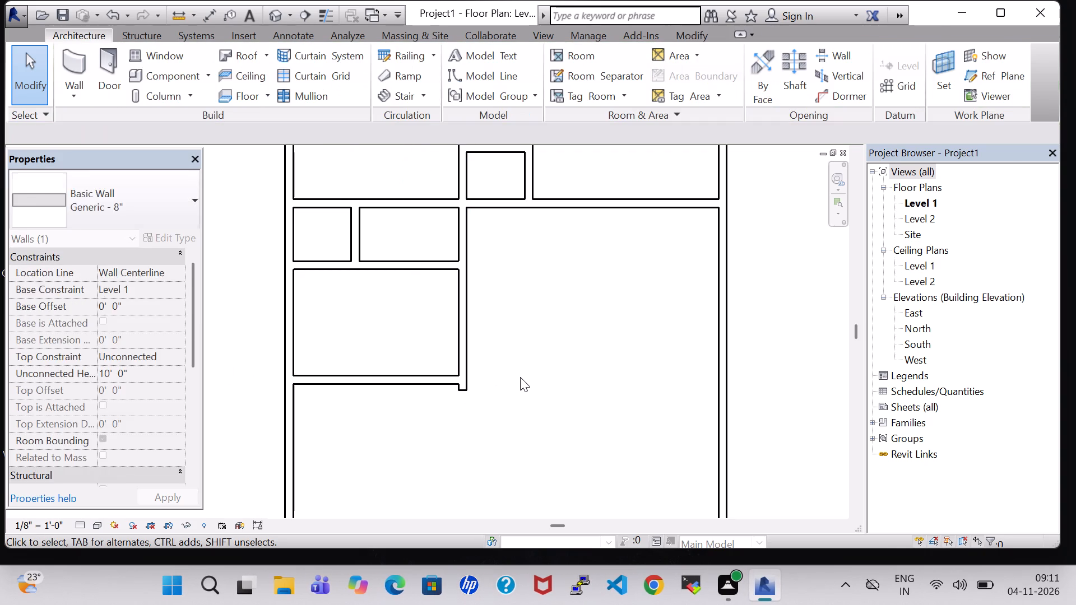
scroll(443, 401, "up", 4)
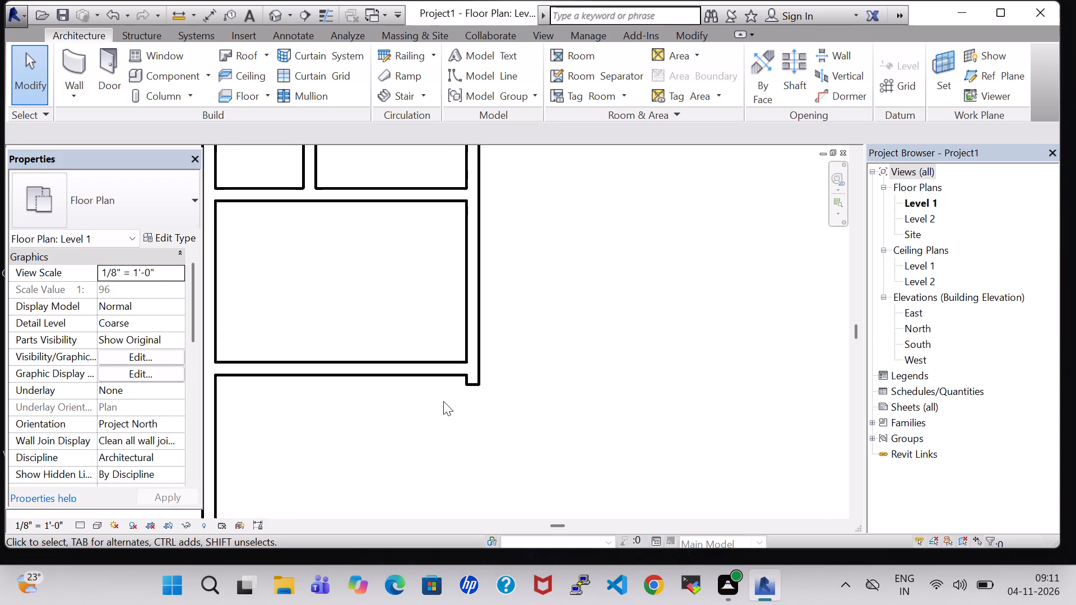
scroll(443, 401, "up", 5)
left_click(517, 367)
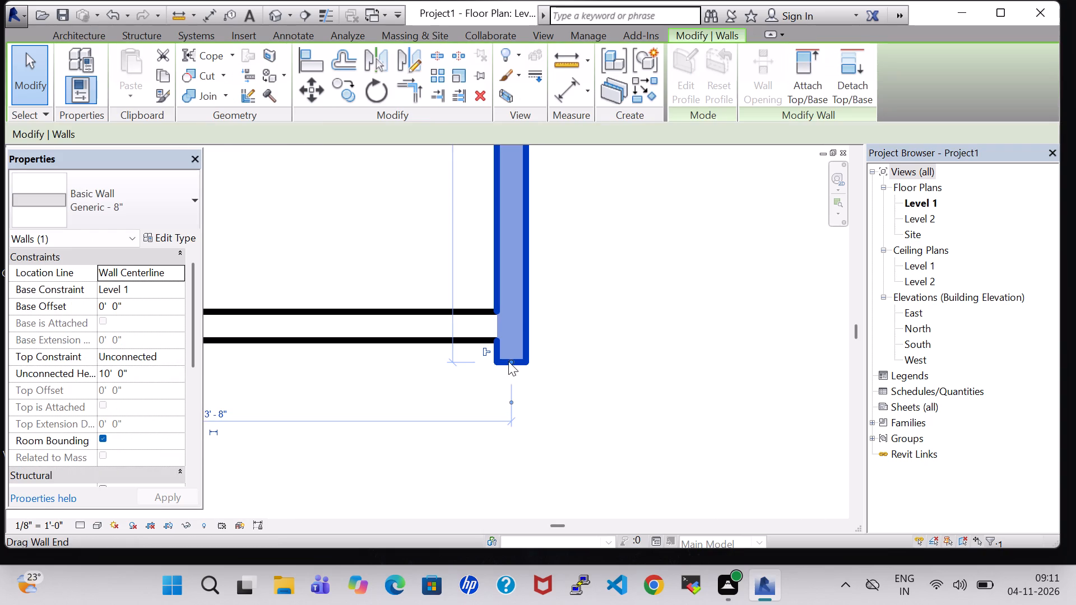
left_click(508, 361)
left_click_drag(513, 361, 511, 353)
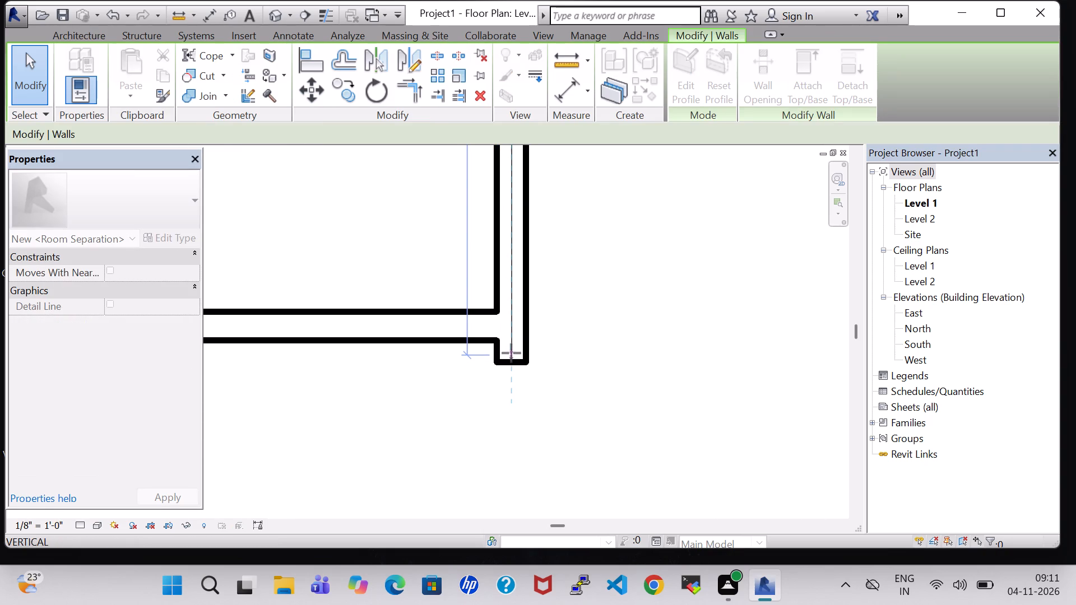
left_click_drag(511, 353, 511, 342)
left_click(597, 344)
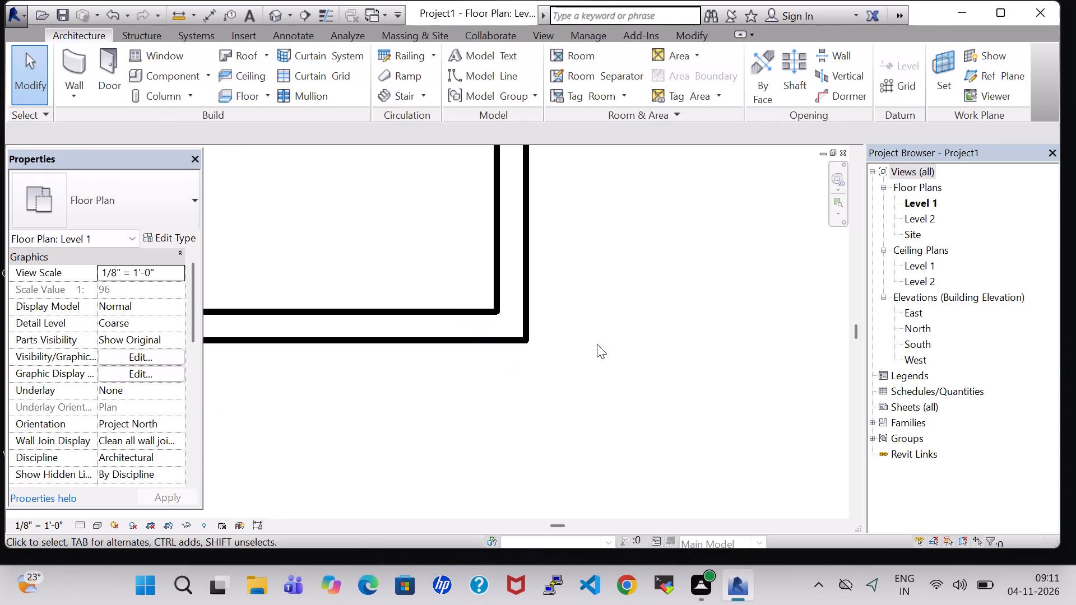
scroll(562, 343, "down", 9)
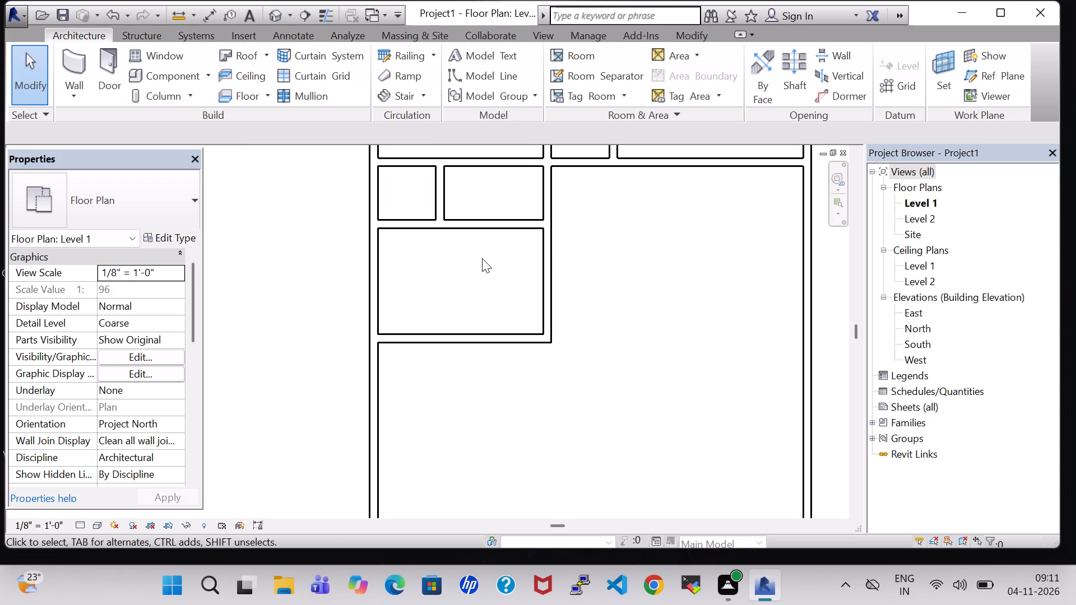
middle_click_drag(442, 308, 437, 253)
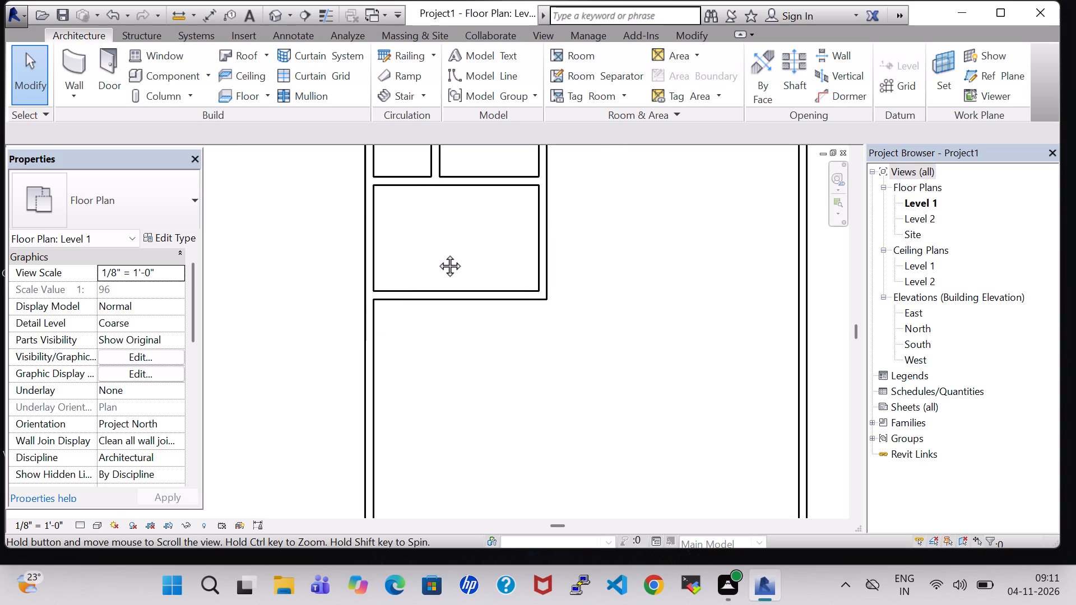
Draw a 4' horizontal wall from the left exterior wall, 8' 3" below the 14' wall, with a vertical wall from its end up to that wall.
middle_click_drag(437, 253, 435, 240)
scroll(438, 248, "down", 5)
middle_click_drag(454, 329, 410, 384)
scroll(410, 384, "up", 1)
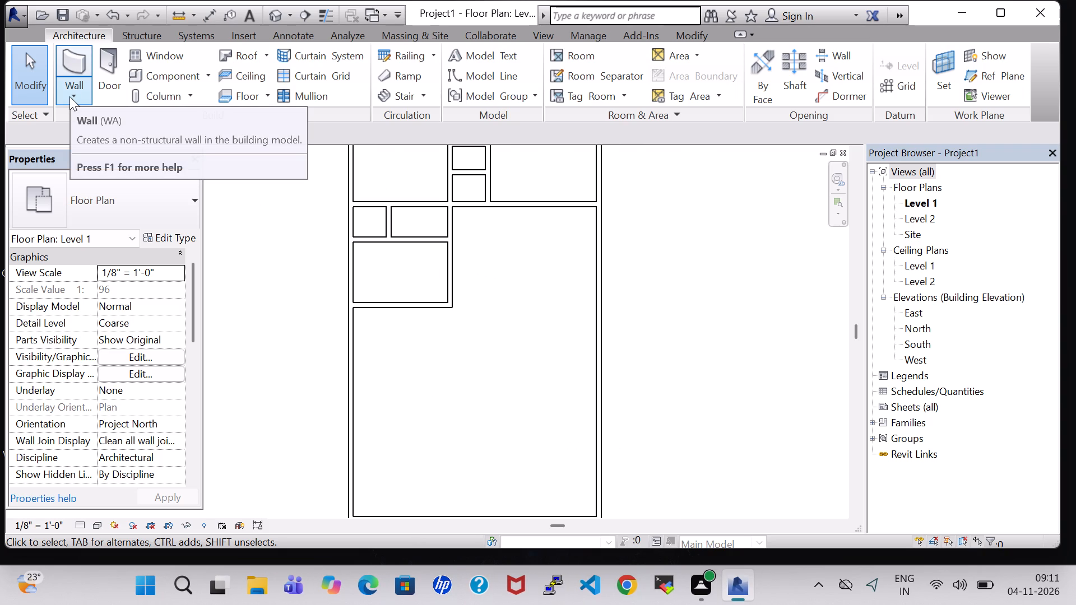
left_click(71, 74)
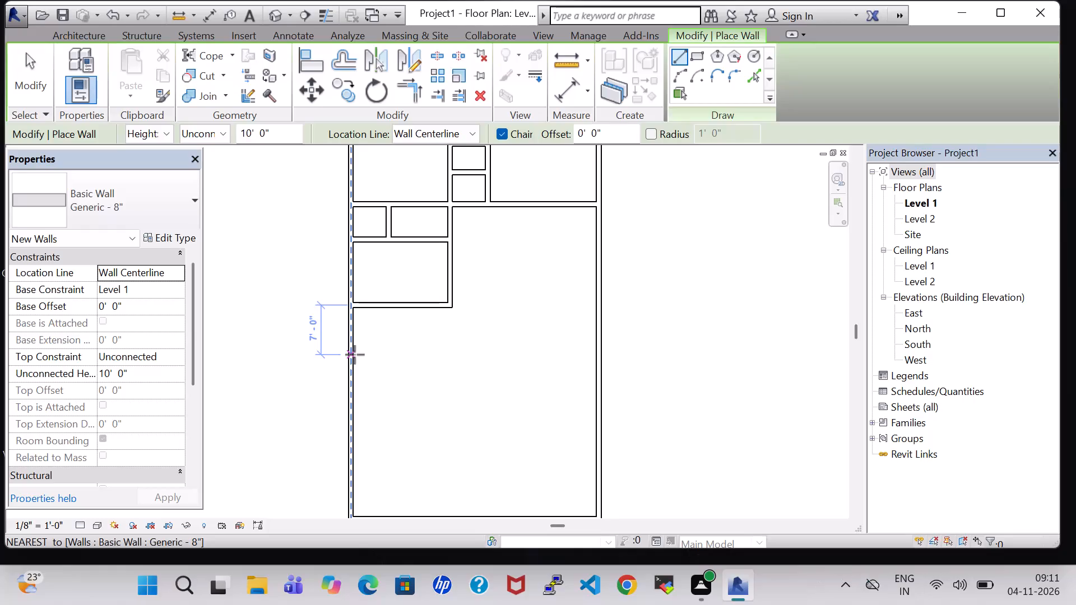
type("8'")
type("3\"")
key("Return")
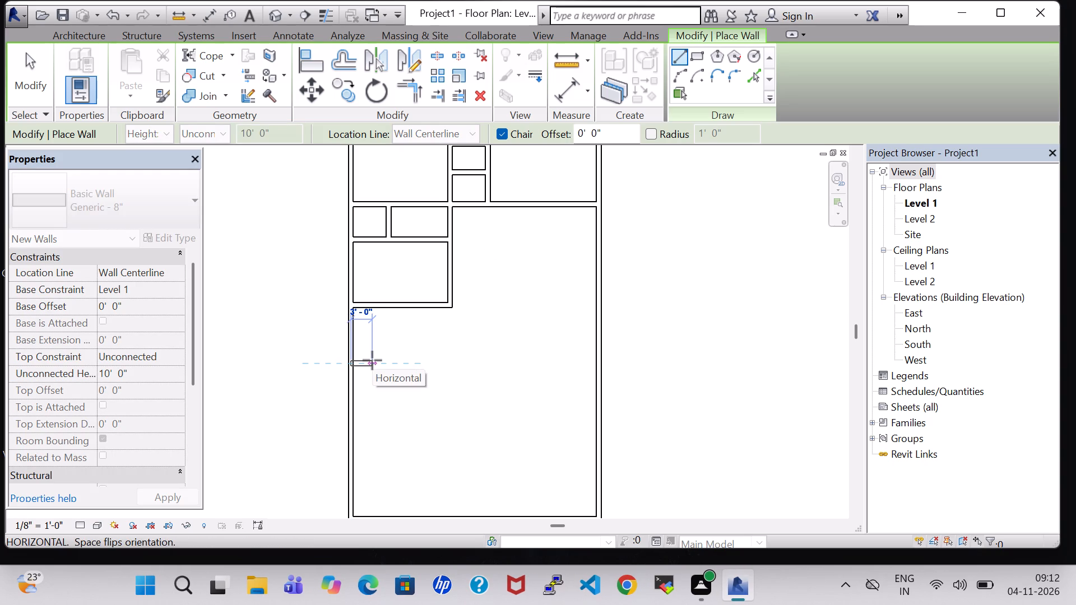
type("4'")
key("Return")
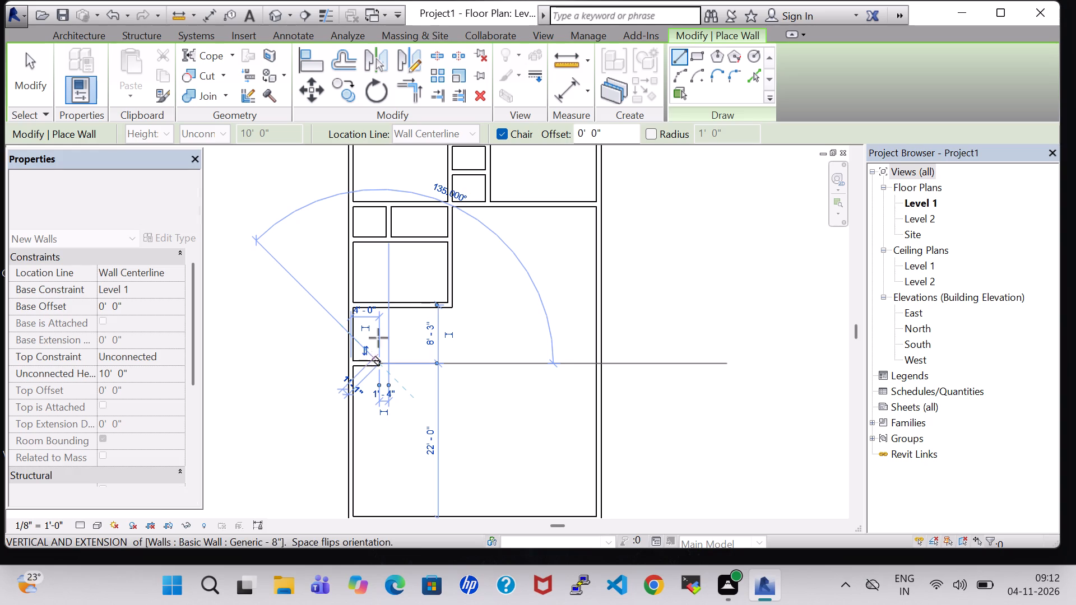
left_click(381, 305)
Continue the 4' wall 14' 9" to the right, 8' 3" up, and 4' 9" back to the long vertical partition's lower corner.
left_click(381, 361)
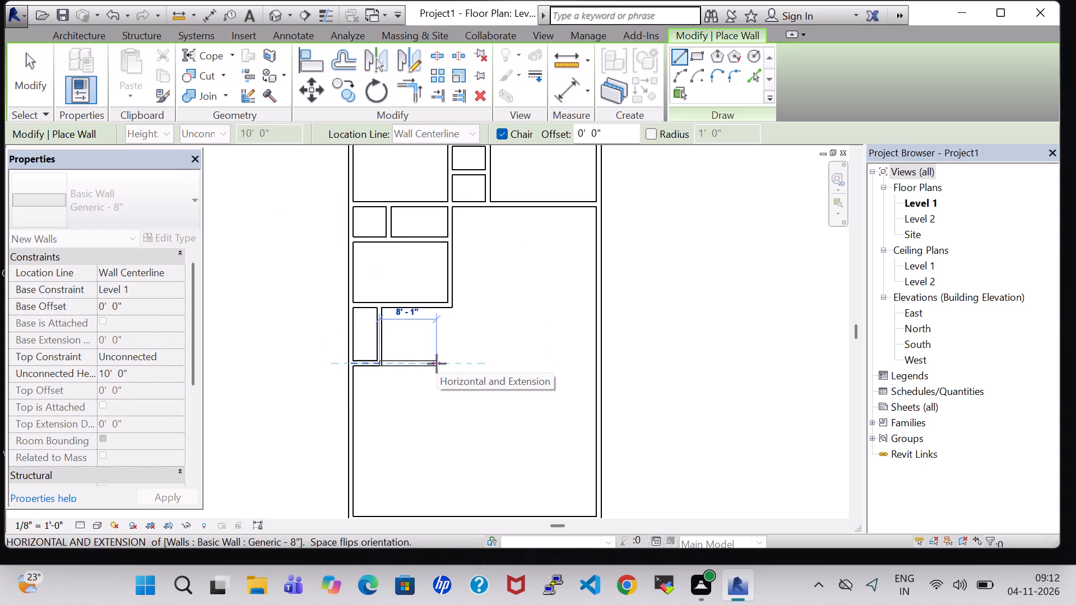
key("8")
key("apostrophe")
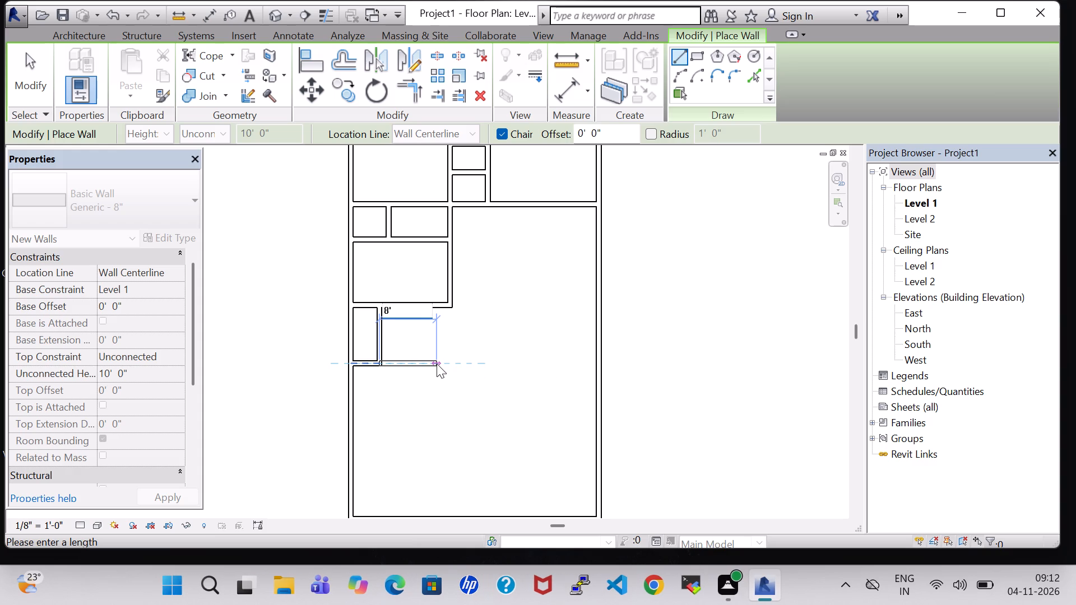
key("3")
key("BackSpace")
key("BackSpace")
key("BackSpace")
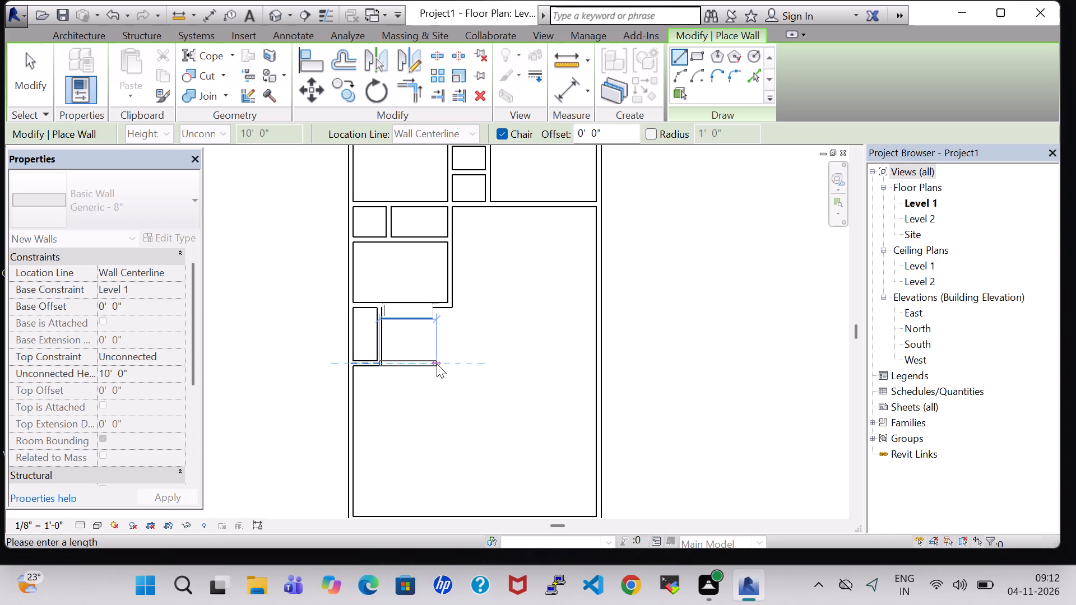
type("14")
type("'9\"")
key("Return")
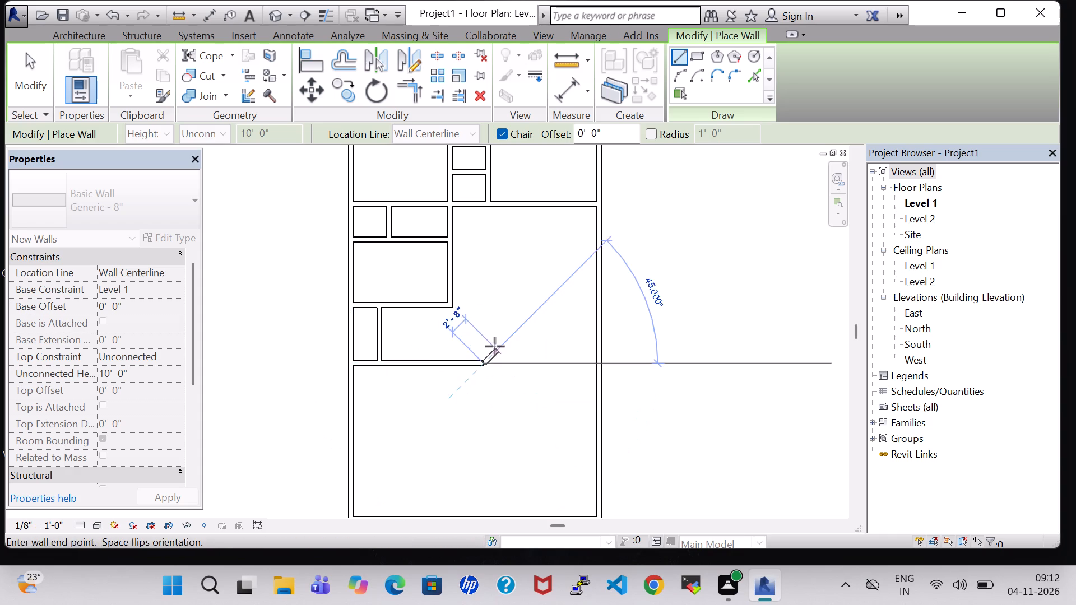
left_click(485, 299)
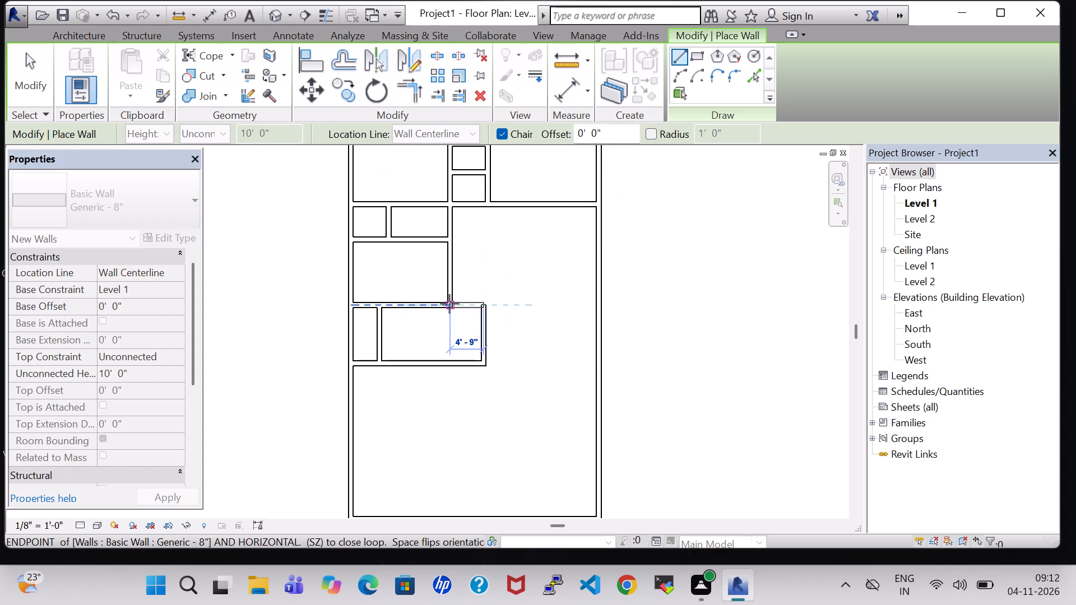
left_click(449, 304)
Draw a horizontal wall from the new room's upper-right corner to the right exterior wall.
left_click(483, 304)
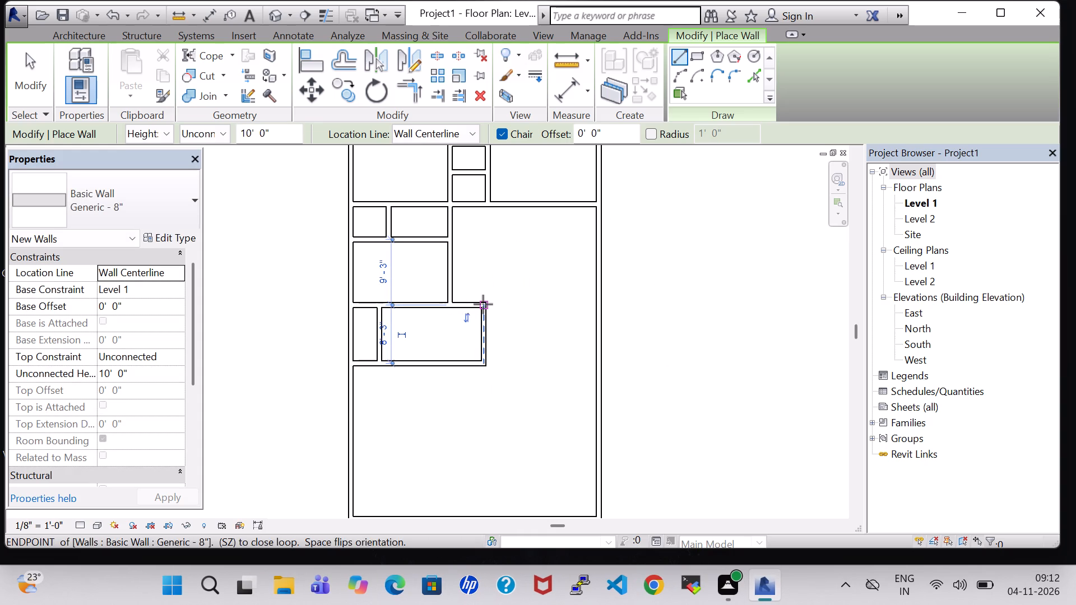
left_click(597, 301)
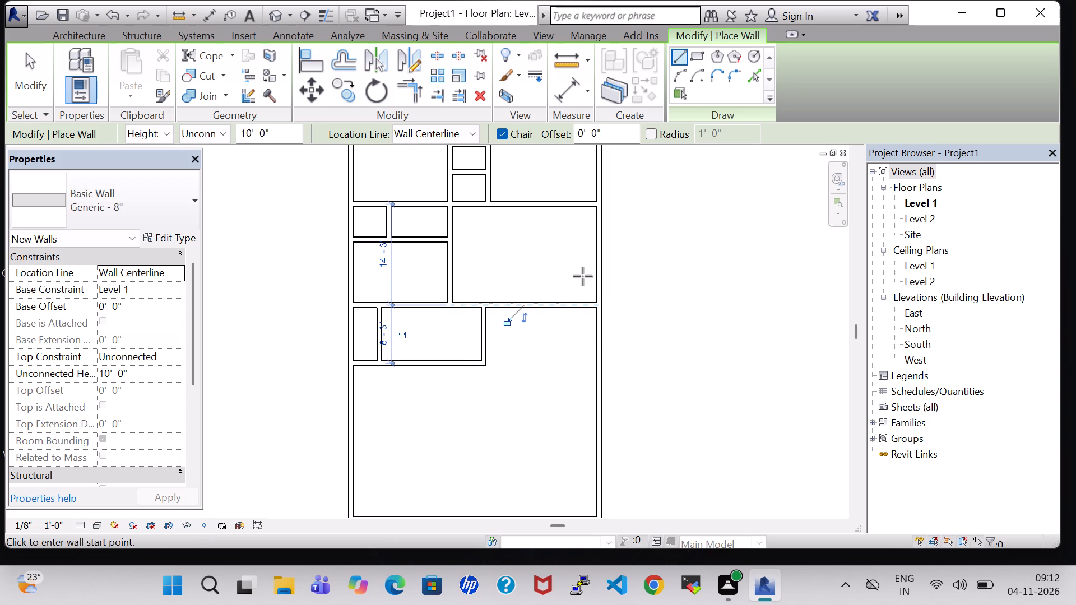
key("Escape")
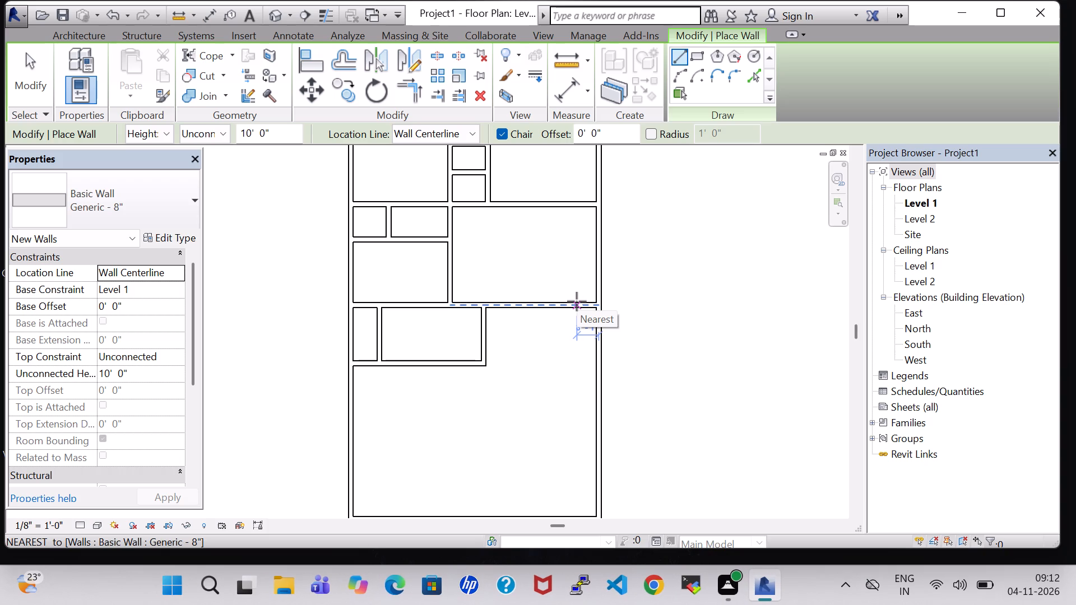
Draw a vertical partition 3' 6" in from the right exterior wall, from the new horizontal wall up to the horizontal wall above it.
type("3'")
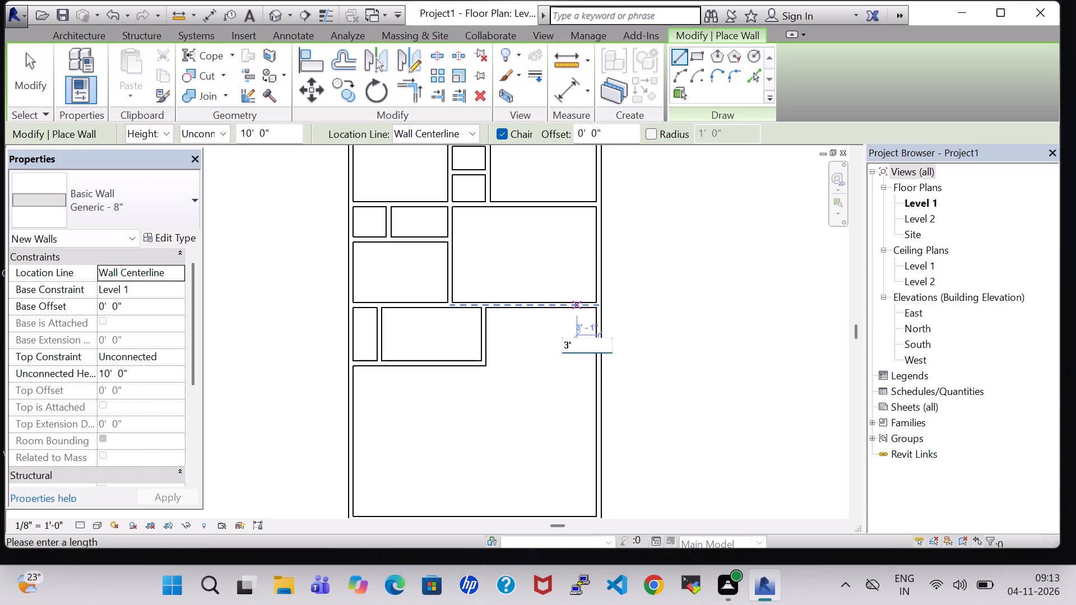
key("6")
key("shift+quotedbl")
key("Return")
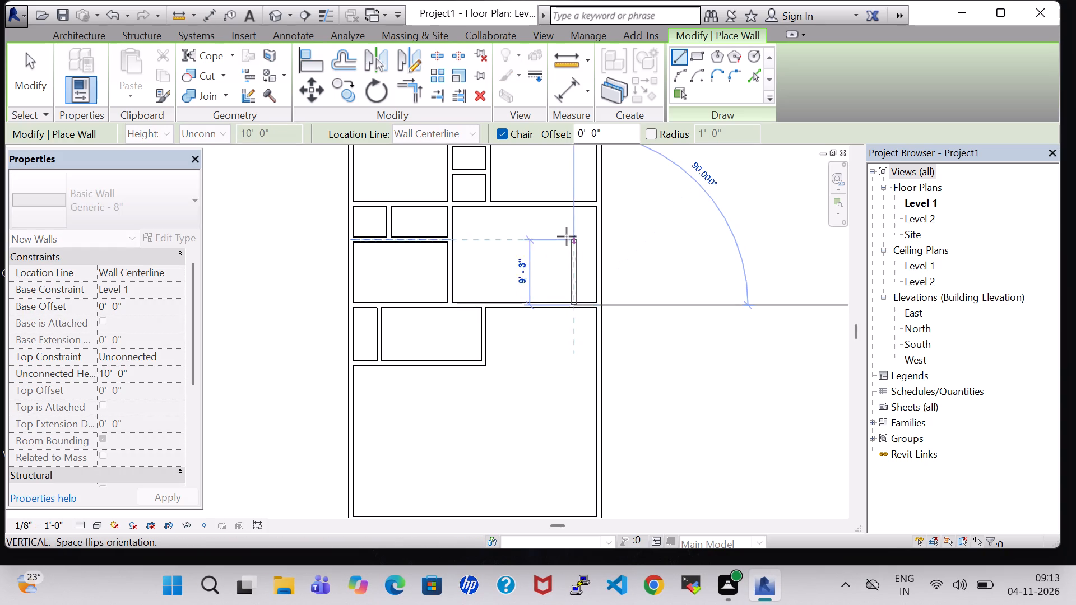
left_click(568, 206)
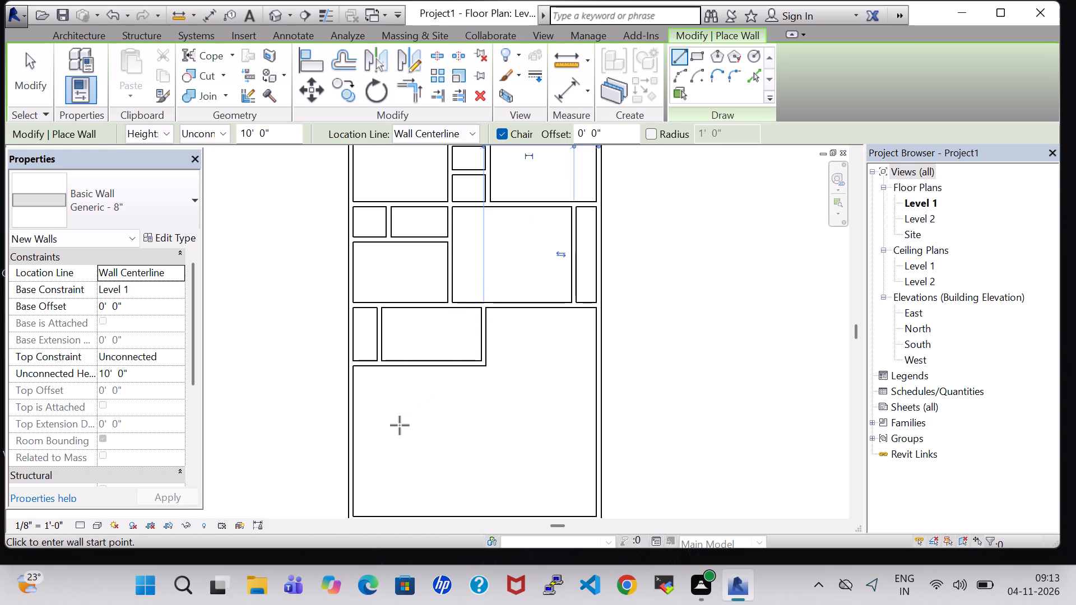
Draw a 16' 3" horizontal wall from the right exterior wall, 16' below the horizontal wall above, and connect it vertically up to the 14' 9" wall's right end.
middle_click_drag(400, 425, 423, 379)
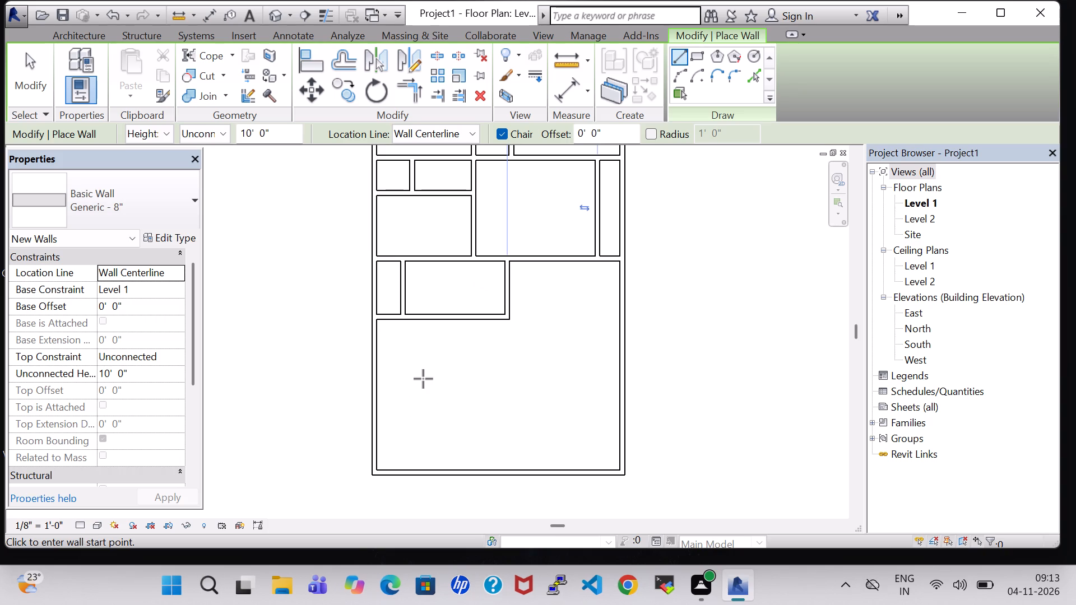
left_click(507, 315)
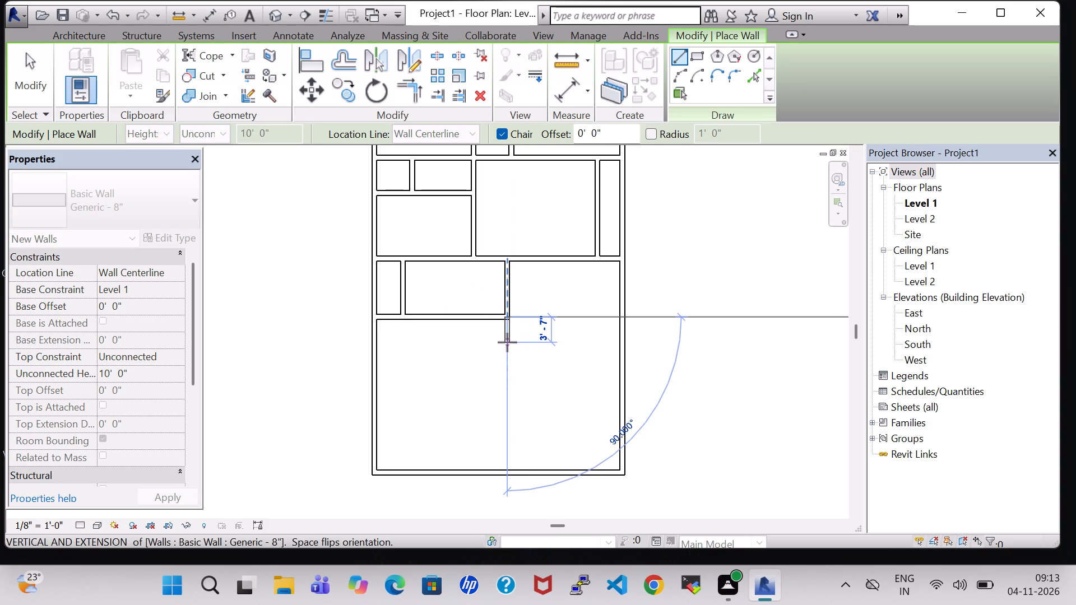
key("Escape")
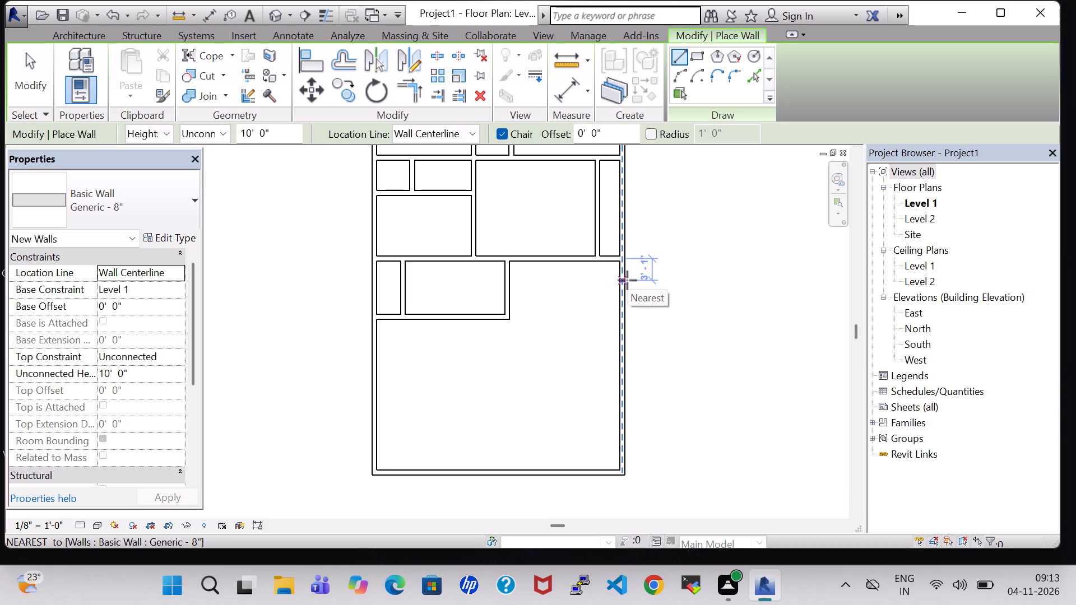
type("16'")
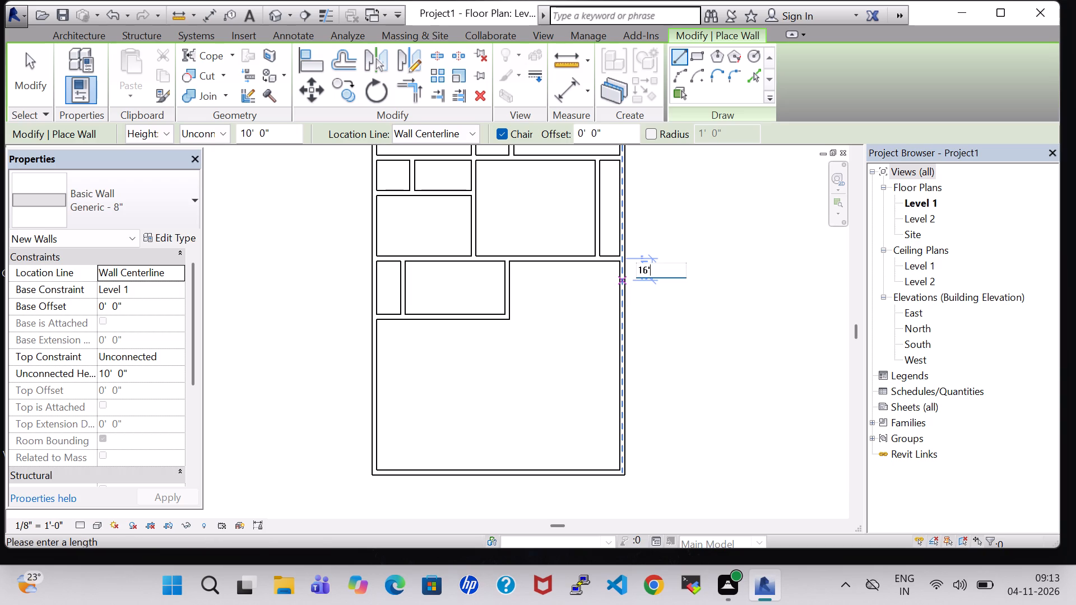
key("Return")
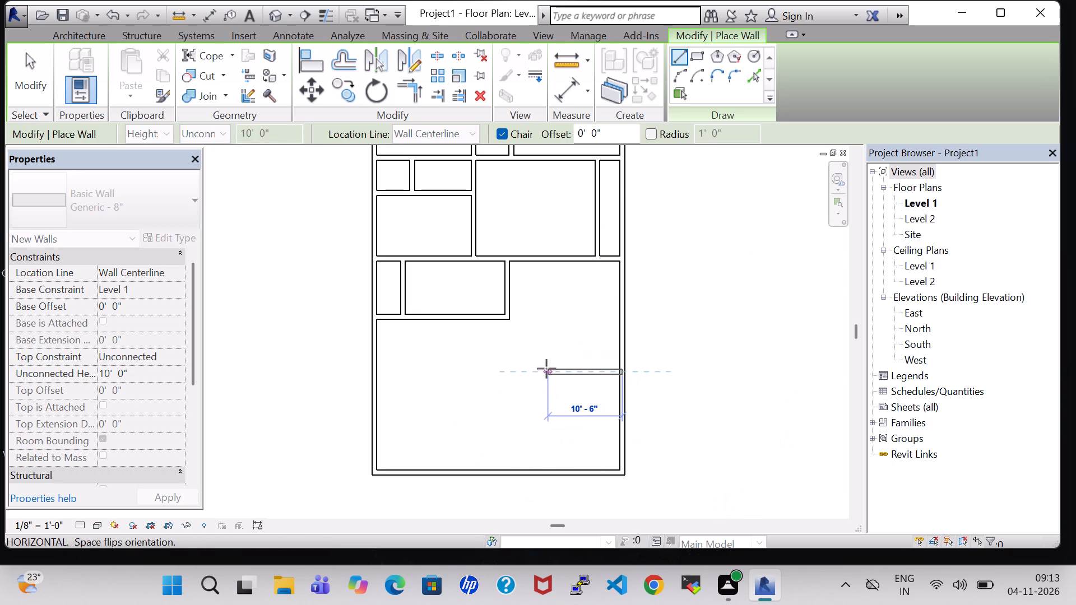
left_click(504, 367)
left_click(504, 314)
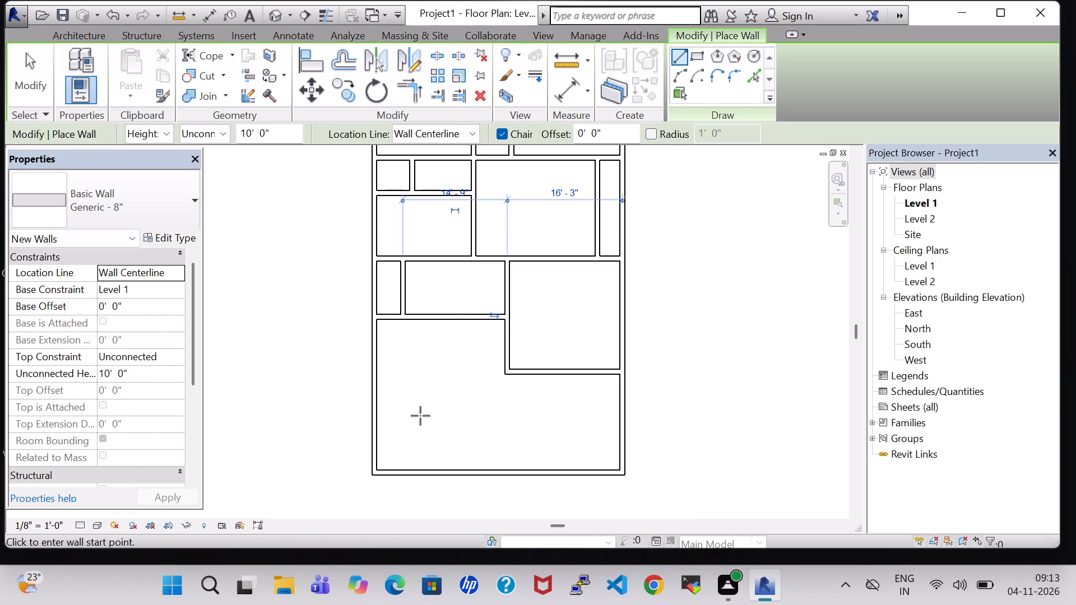
scroll(520, 439, "down", 1)
key("Escape")
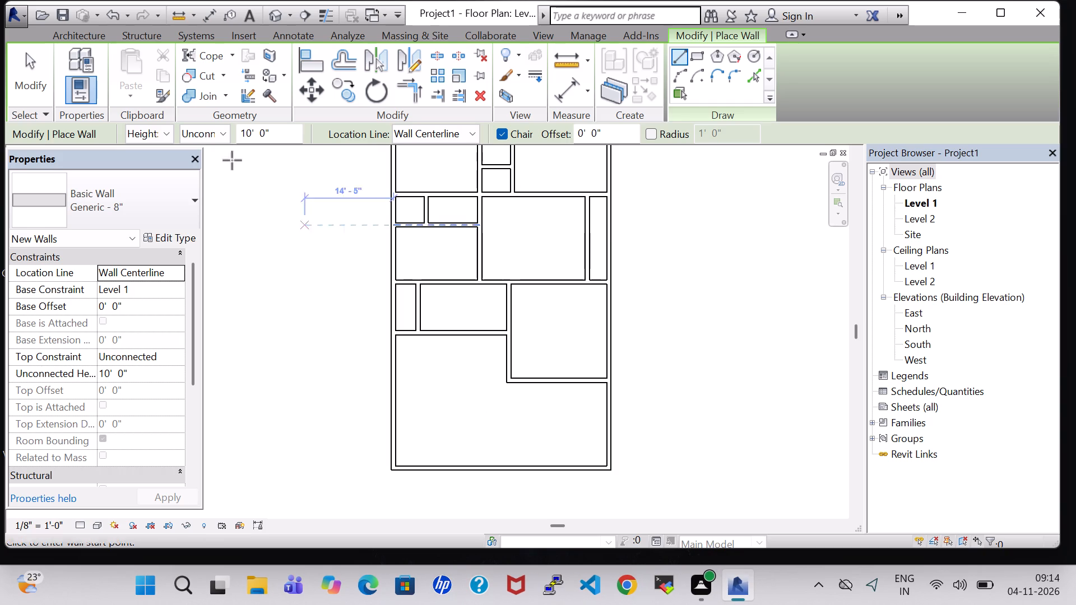
Load the RPC Beetle component family from the US Imperial library's Entourage folder.
left_click(78, 33)
left_click(166, 73)
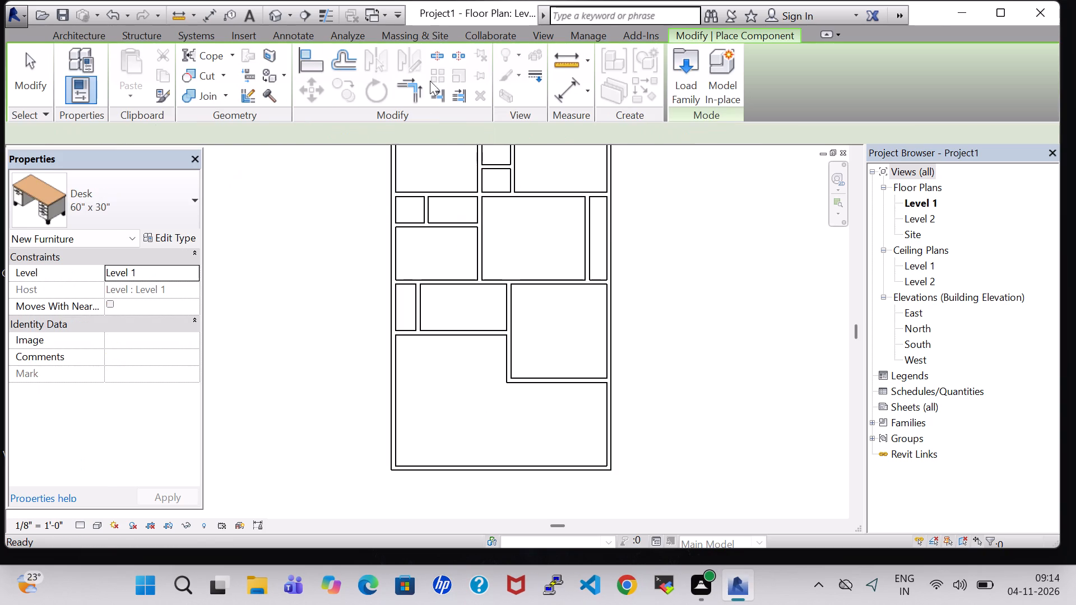
left_click(689, 69)
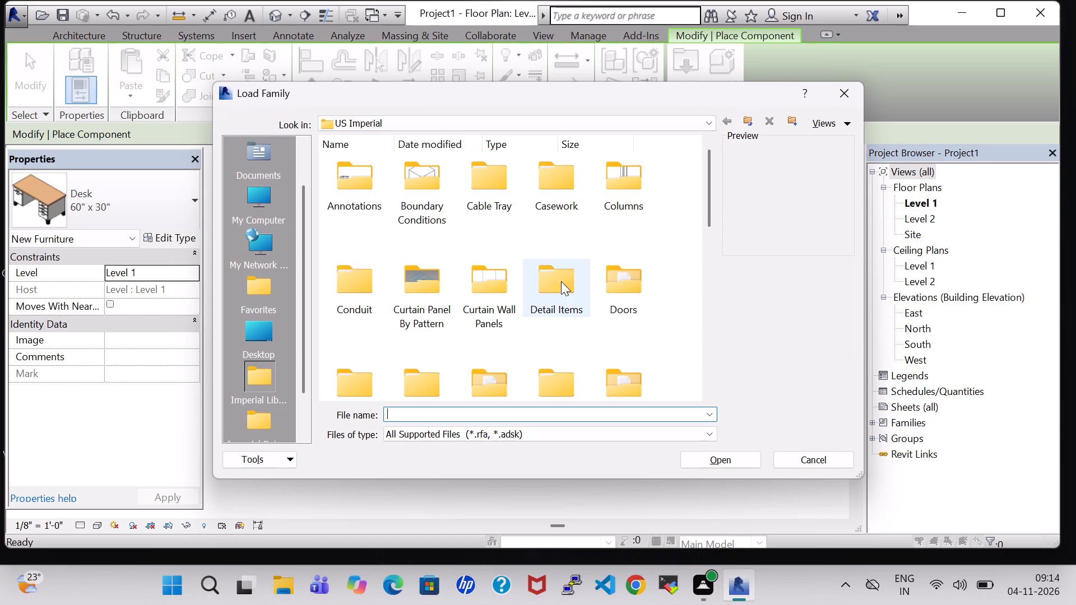
scroll(554, 308, "down", 2)
scroll(489, 217, "up", 3)
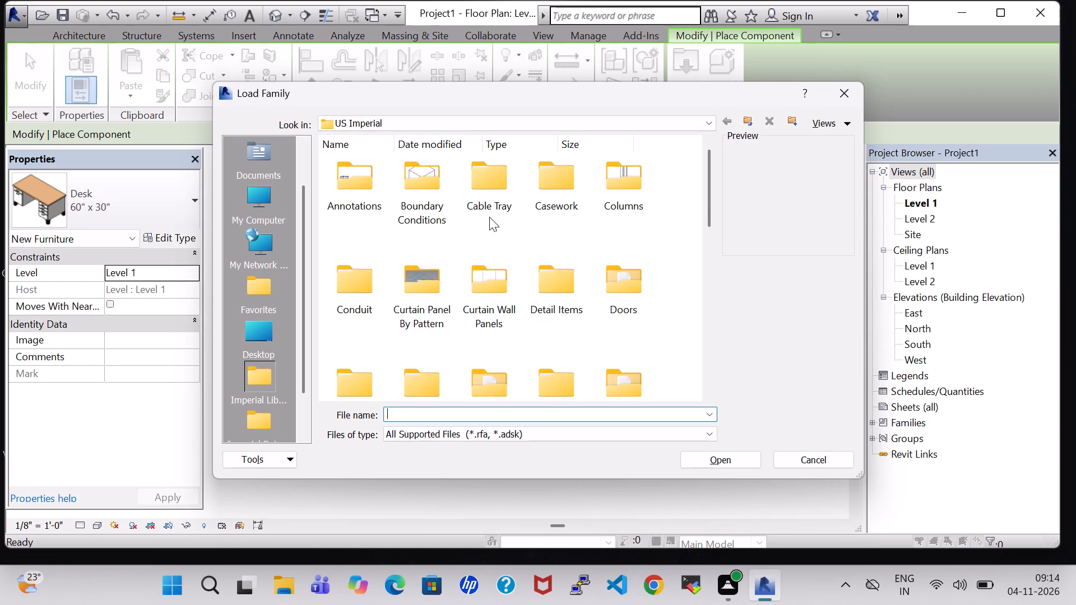
double_click(493, 371)
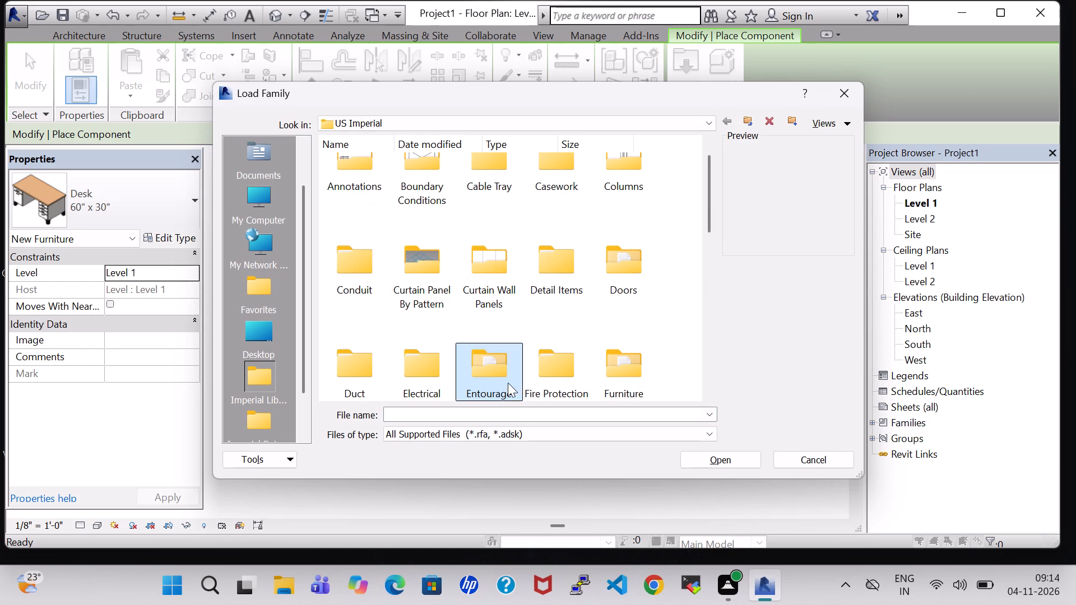
double_click(503, 378)
left_click(360, 193)
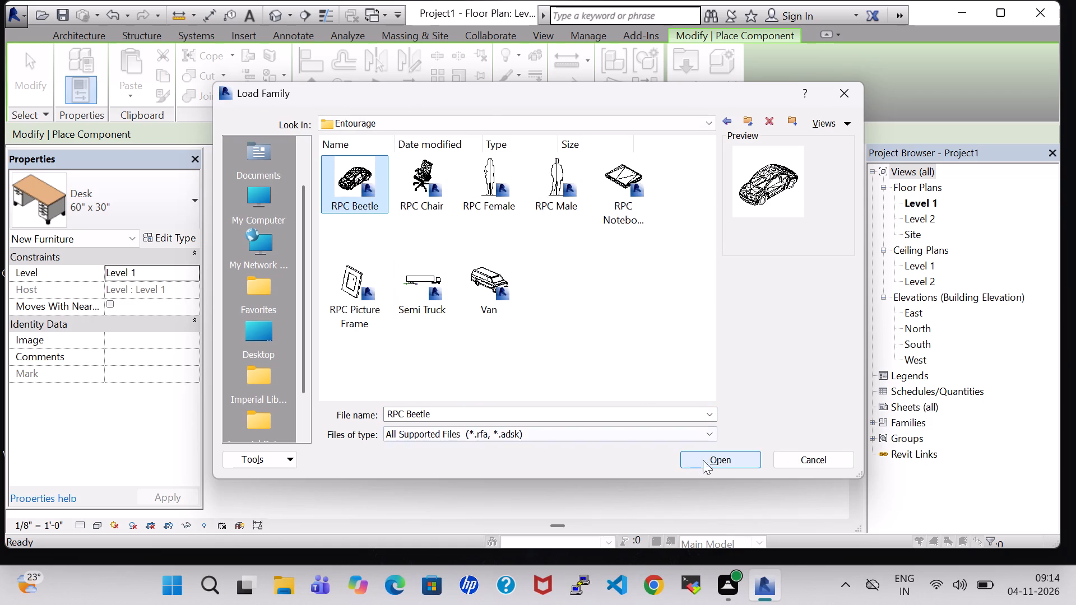
left_click(708, 463)
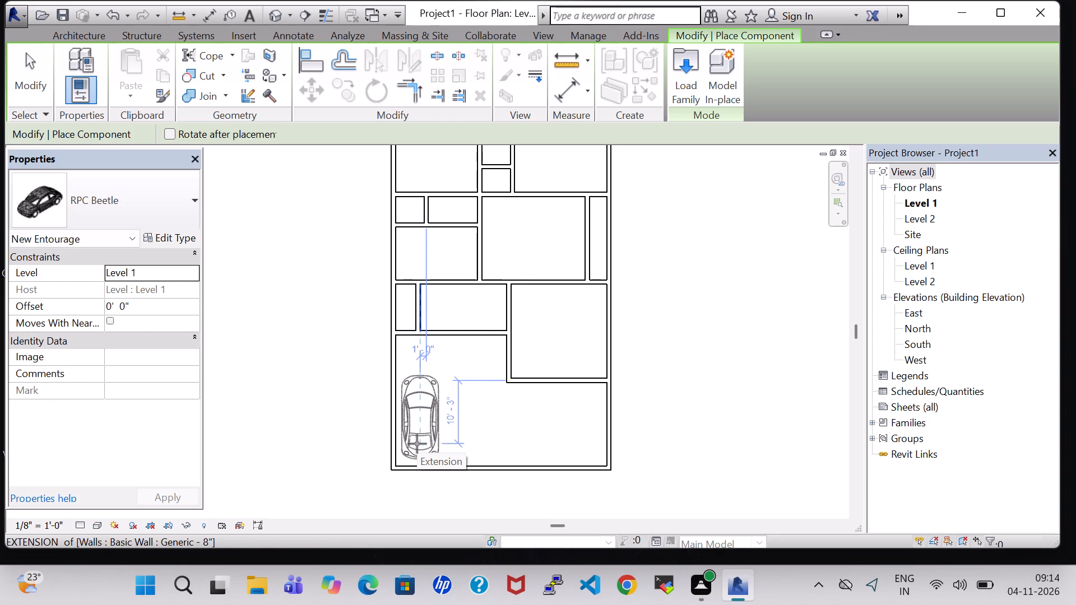
Place one RPC Beetle upright in the bottom open area, about 13' 1" left of the vertical partition and 15' 11" below the 14' 9" wall.
left_click(424, 431)
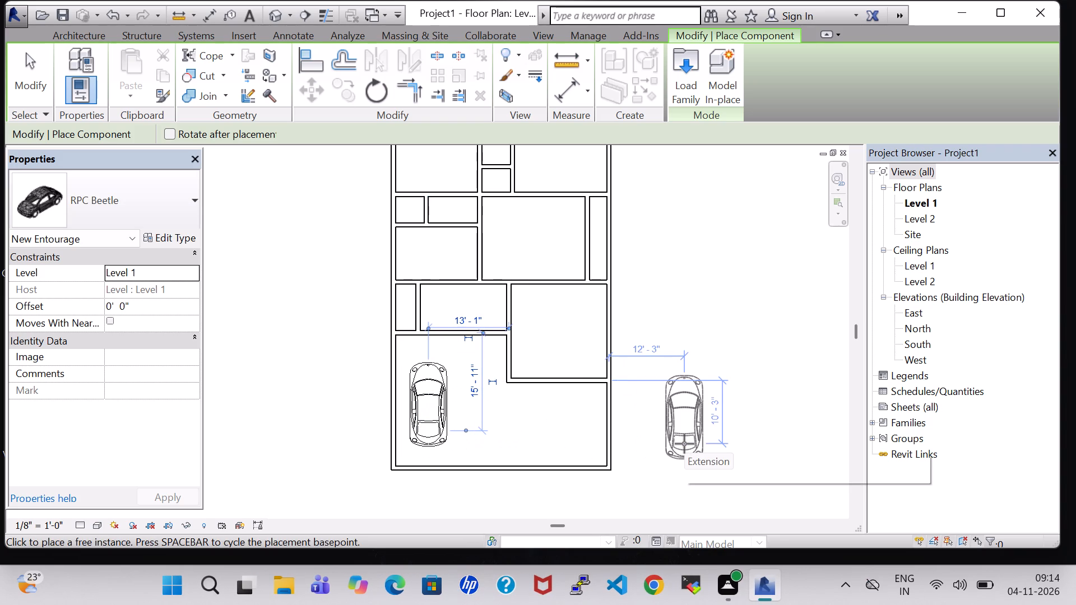
key("Escape")
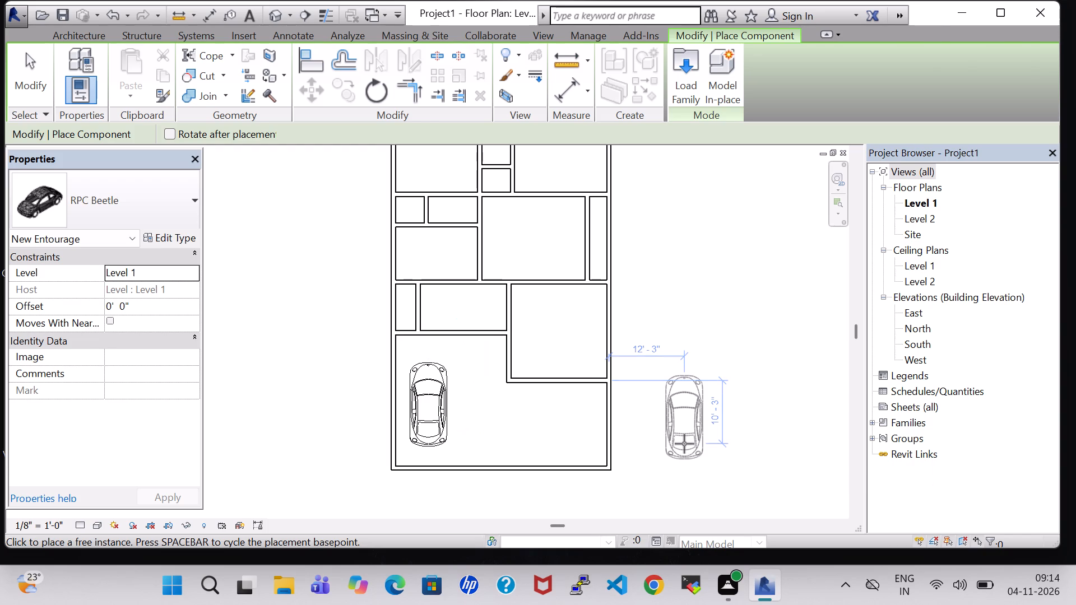
key("Escape")
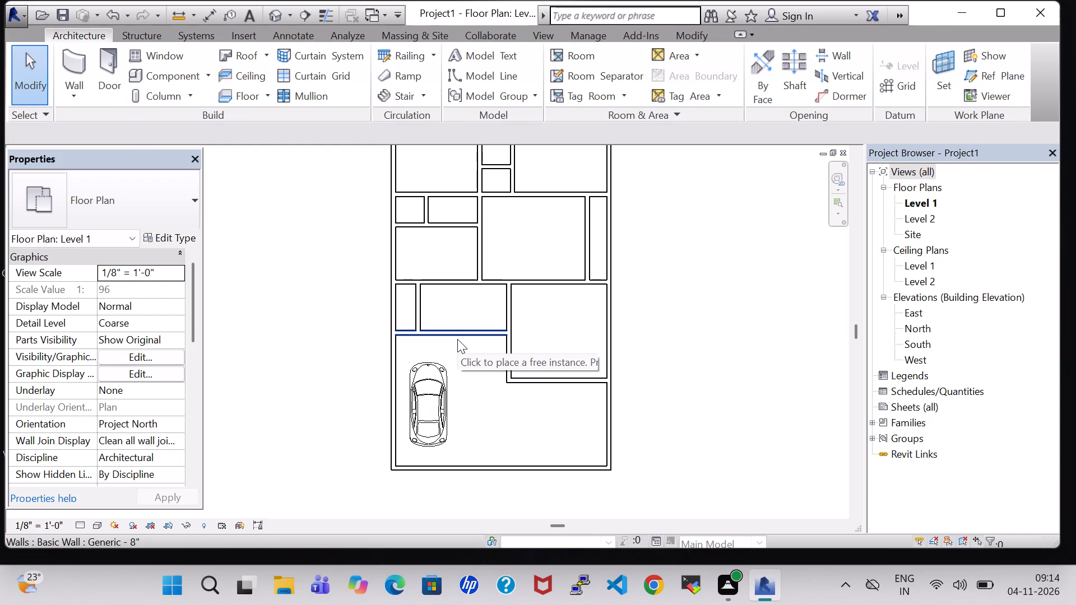
left_click(655, 347)
middle_click_drag(461, 343, 461, 344)
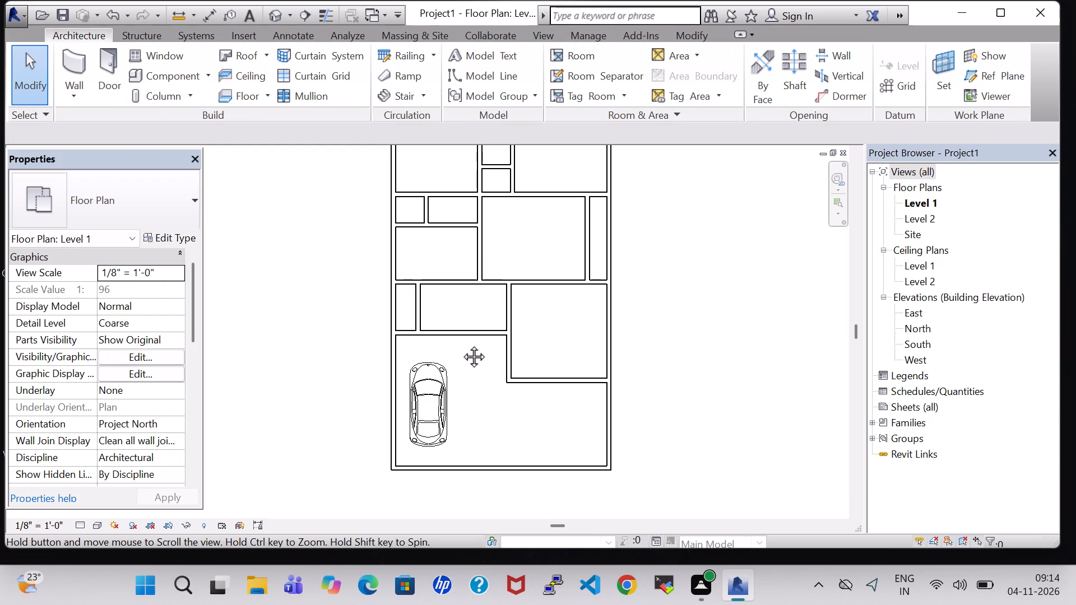
Nudge the horizontal wall above the car down until it is 11' 2" below the next horizontal wall.
middle_click_drag(461, 344, 462, 384)
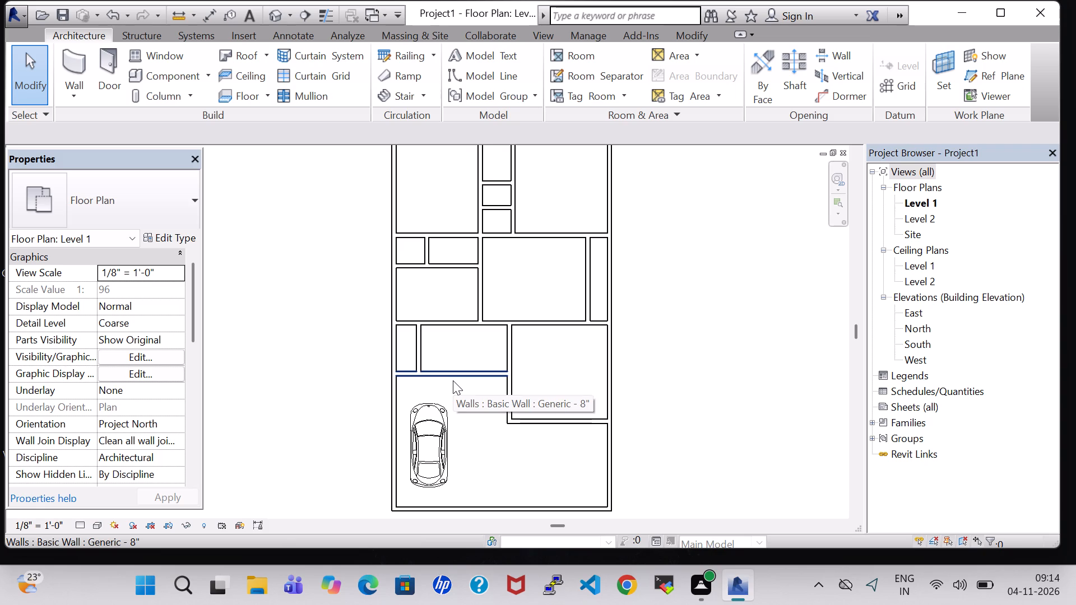
left_click(453, 380)
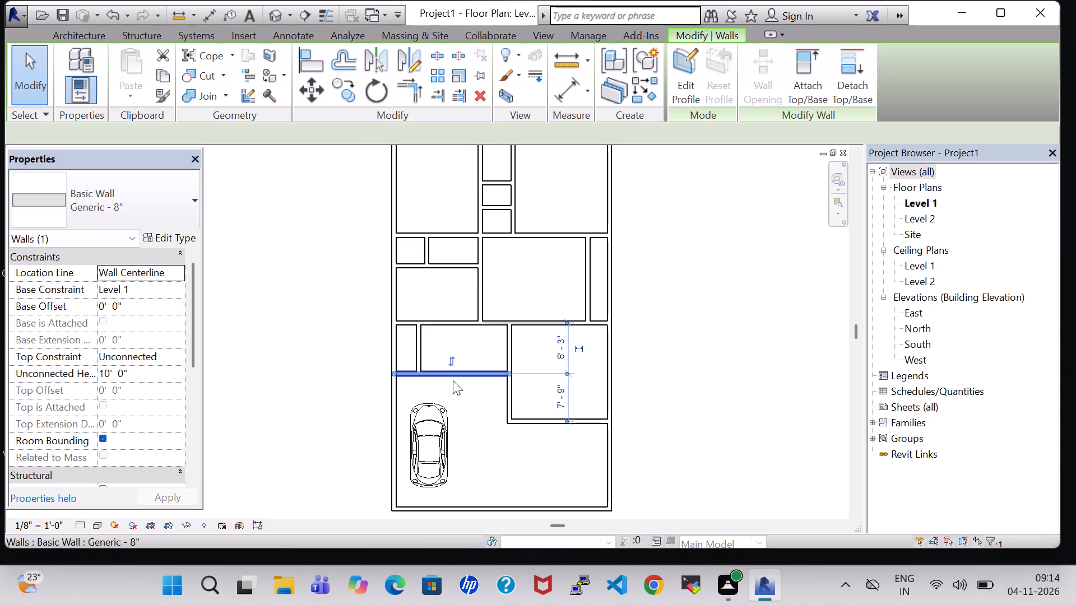
key("Down")
key("Down")
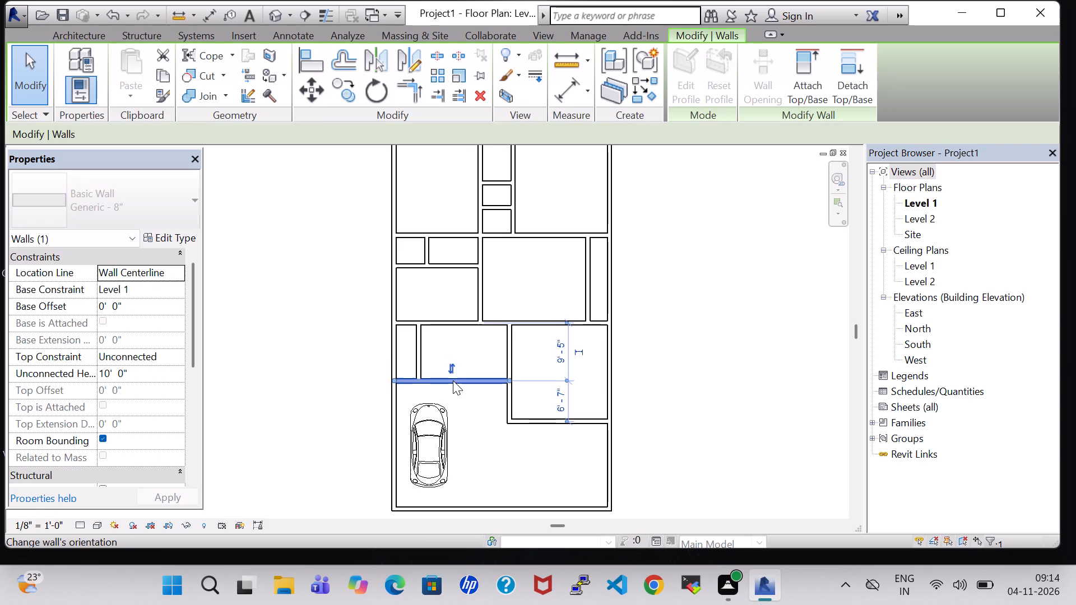
key("Down")
key("Down")
key("Down")
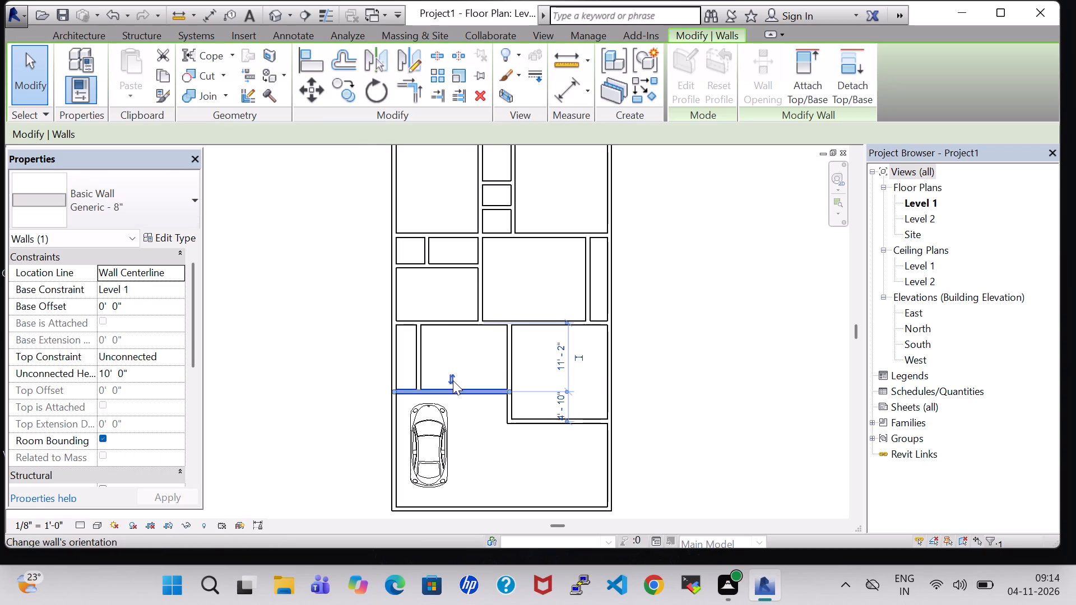
key("Down")
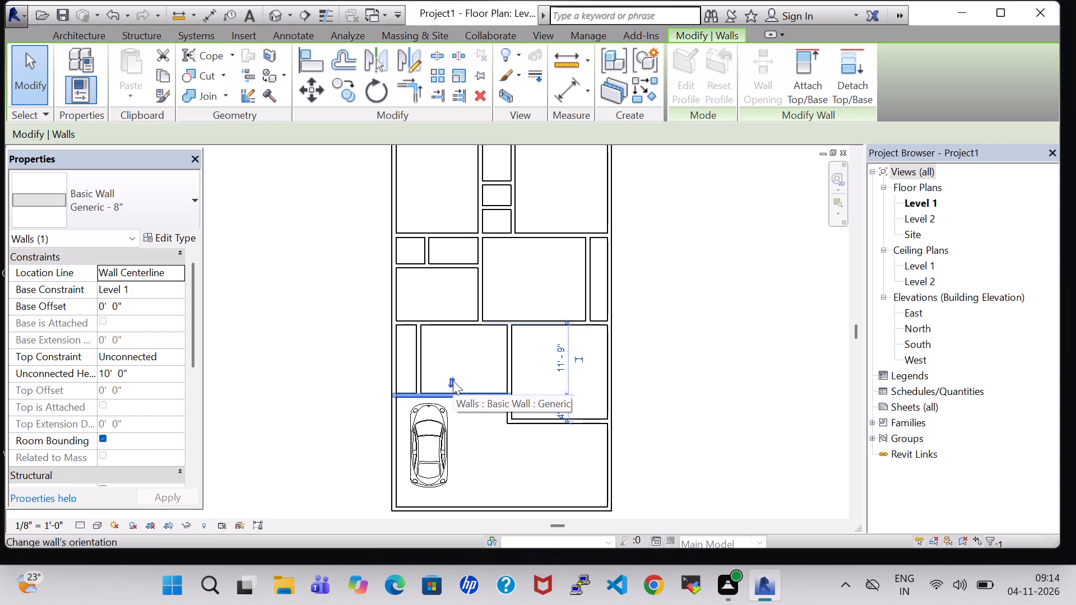
key("Up")
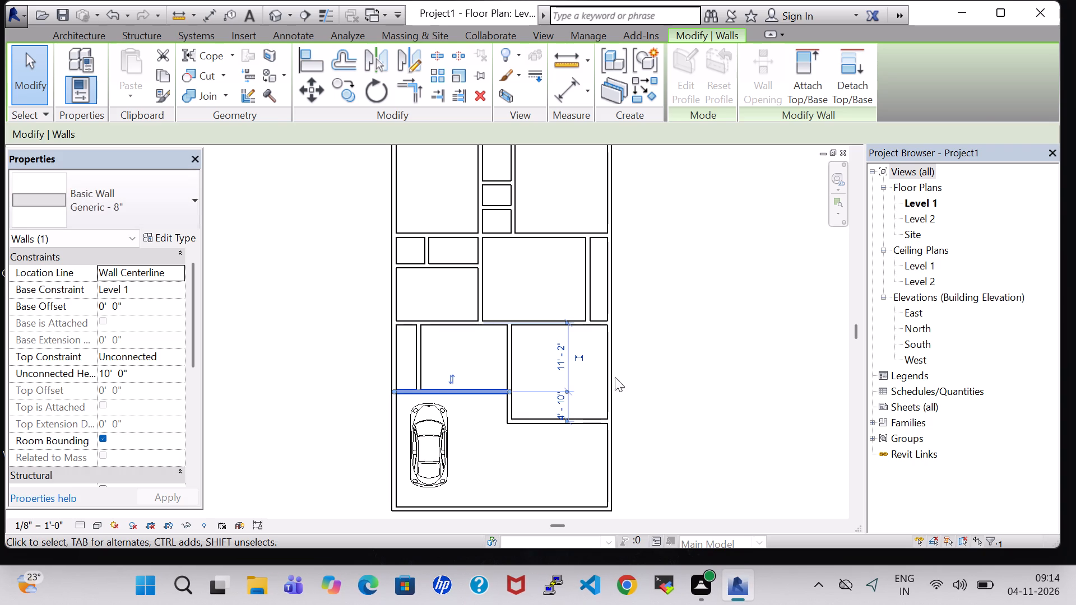
left_click(665, 373)
Nudge the horizontal wall closing the bottom of the large lower-right room down by two increments.
left_click(563, 414)
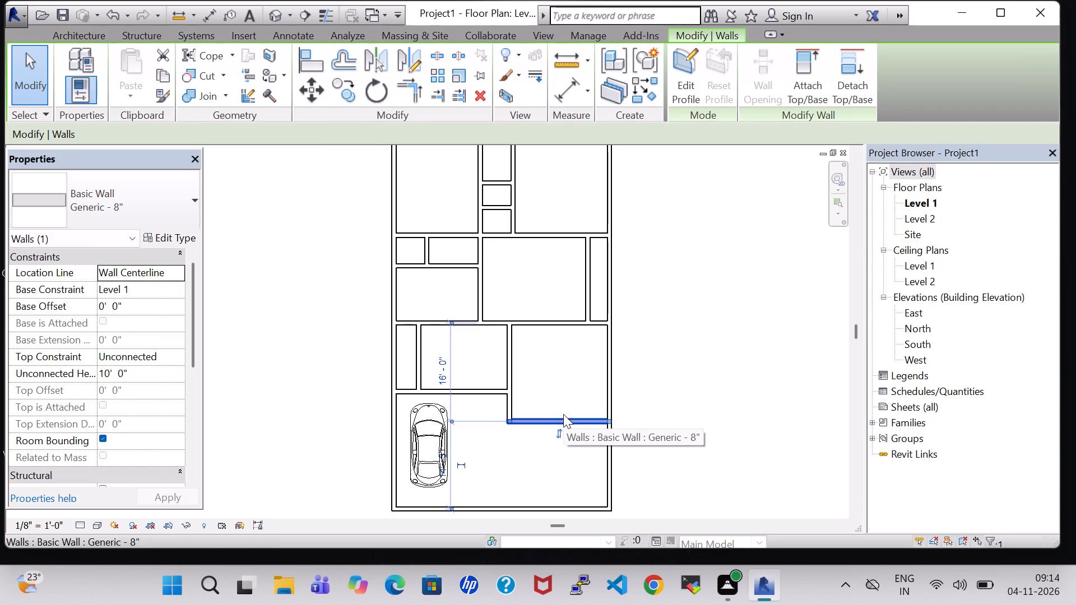
key("Down")
key("Down")
left_click(684, 400)
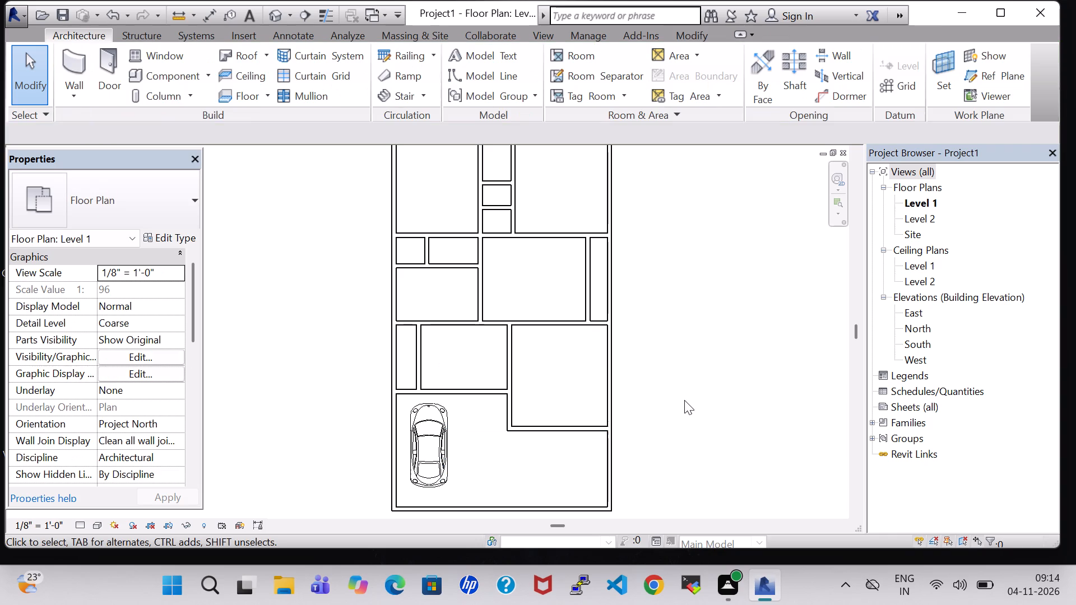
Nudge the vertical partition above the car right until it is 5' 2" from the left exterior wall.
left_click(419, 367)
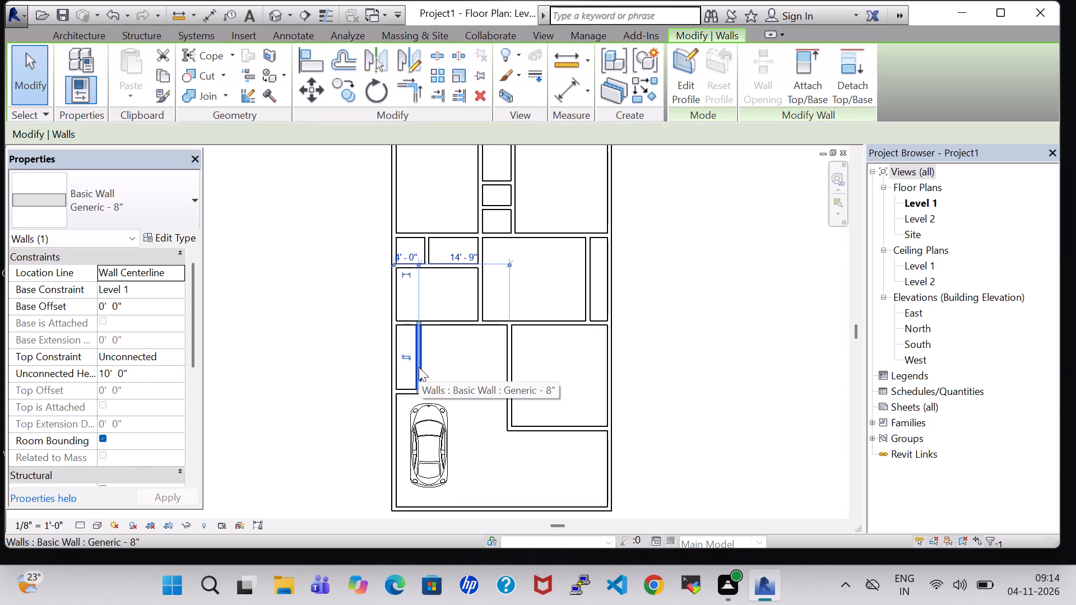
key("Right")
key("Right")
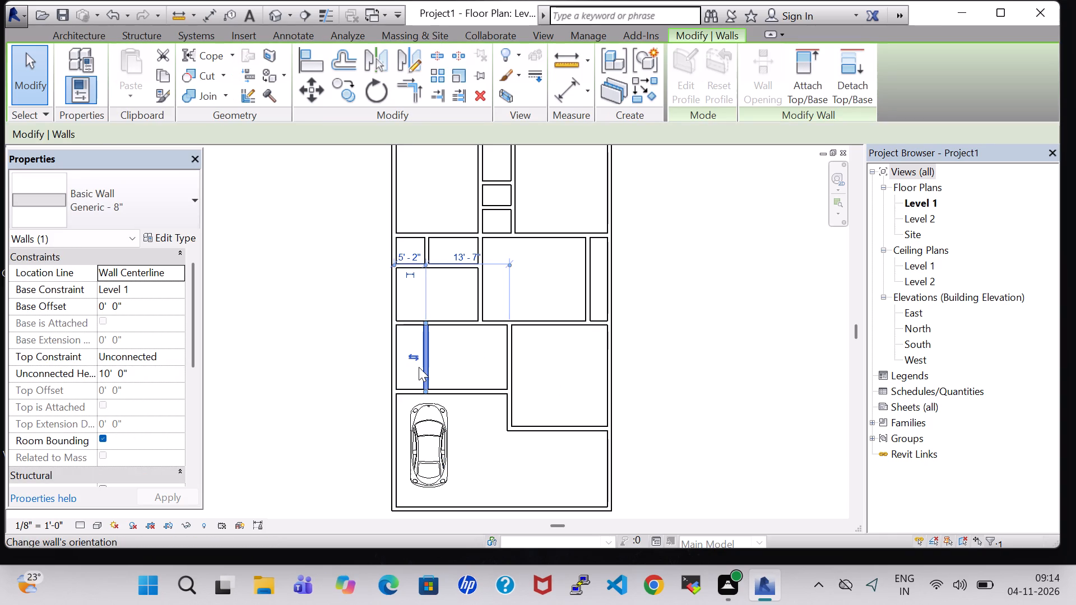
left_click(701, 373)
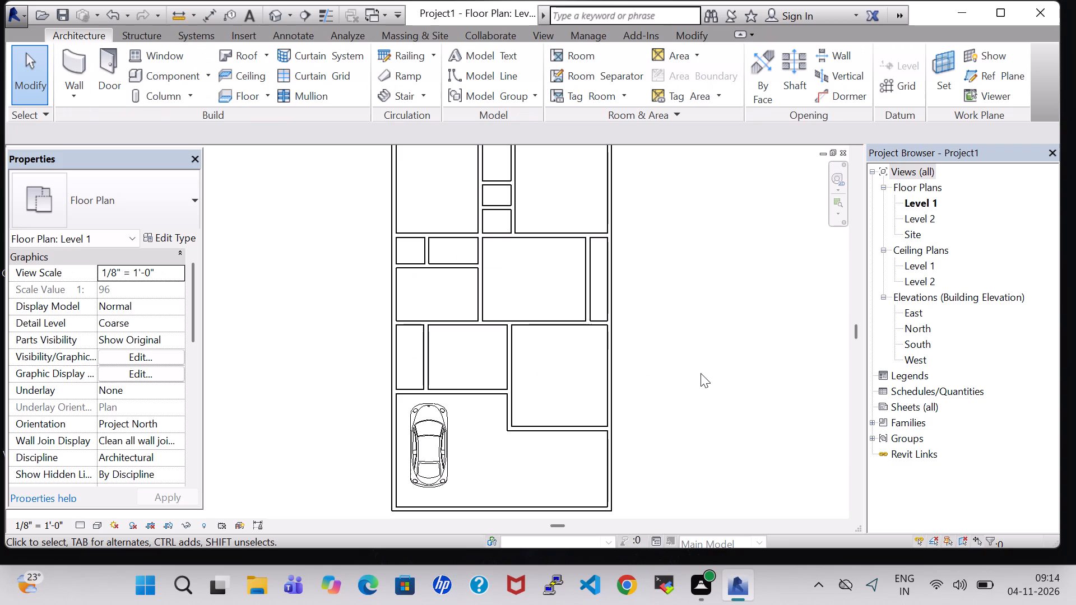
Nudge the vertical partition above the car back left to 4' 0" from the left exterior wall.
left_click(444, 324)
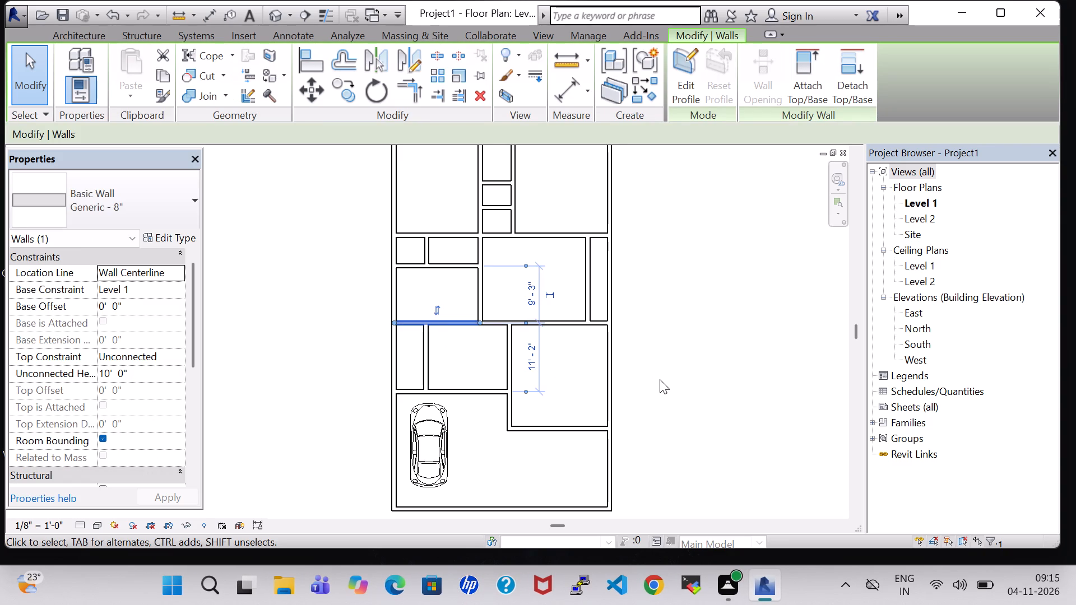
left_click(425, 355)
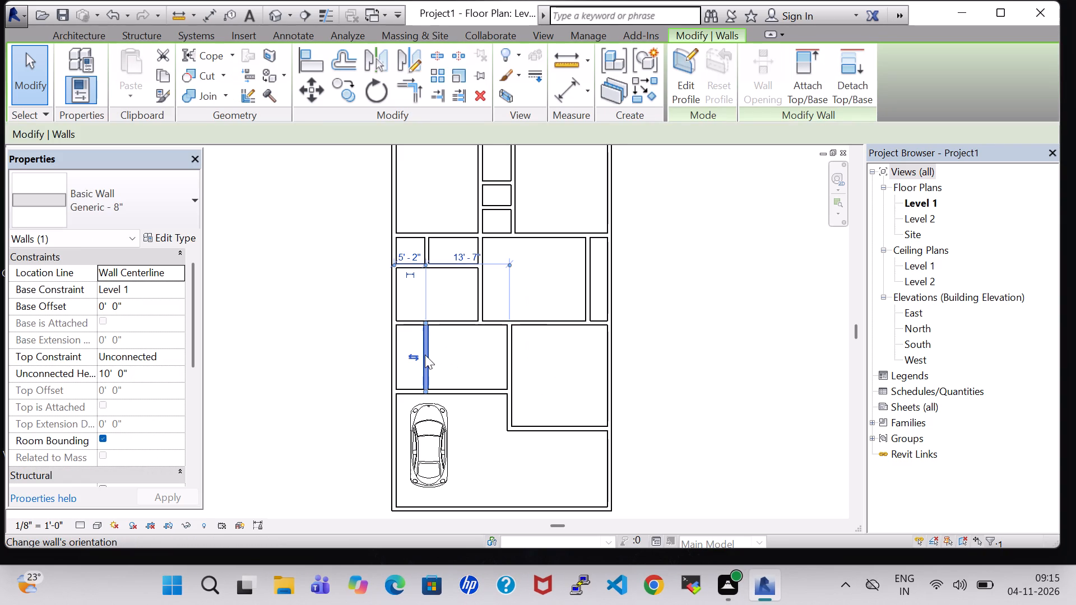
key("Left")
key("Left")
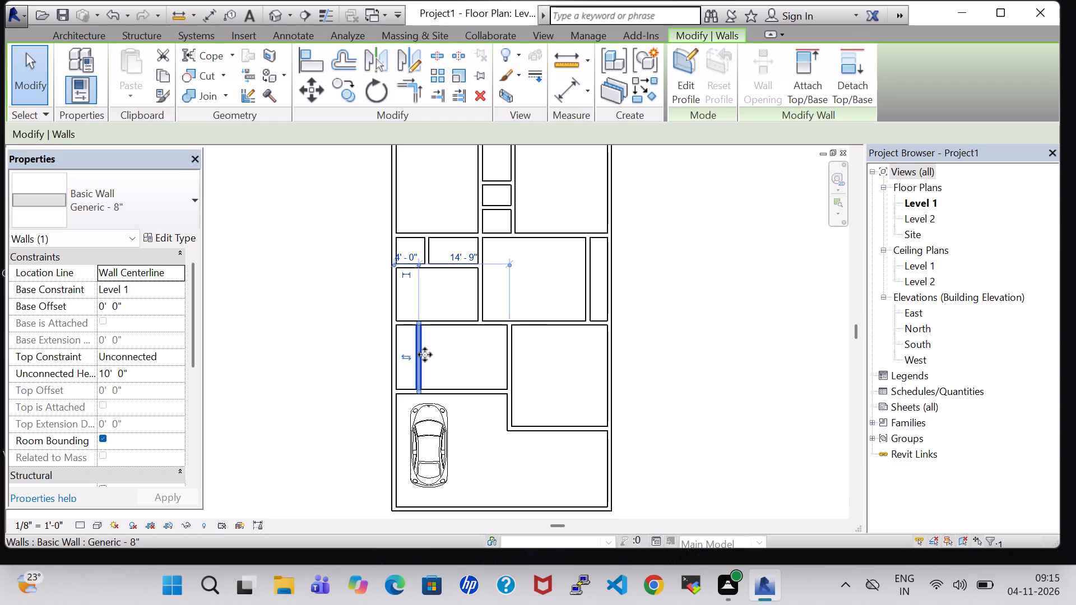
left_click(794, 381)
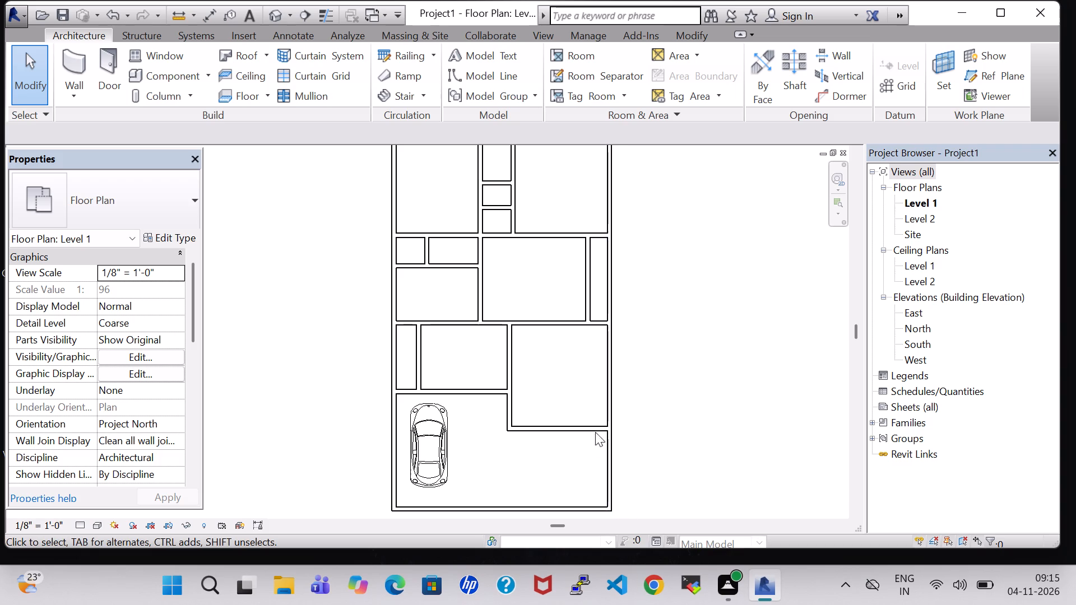
Duplicate the wall type of the horizontal wall below the top-left room as a new type named INNER 6".
left_click(701, 280)
middle_click_drag(679, 261, 693, 374)
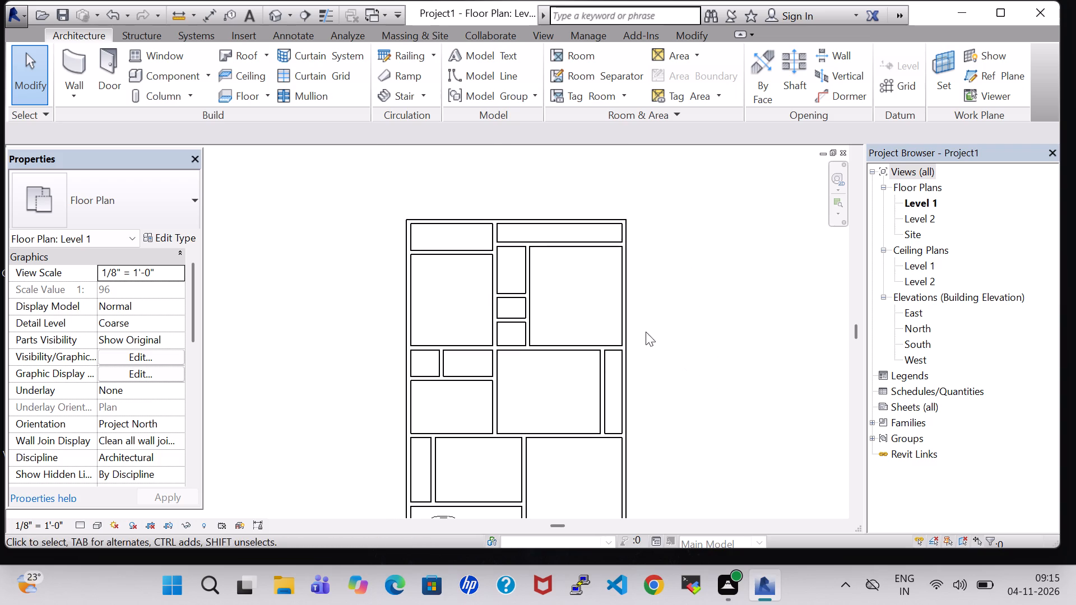
left_click(440, 259)
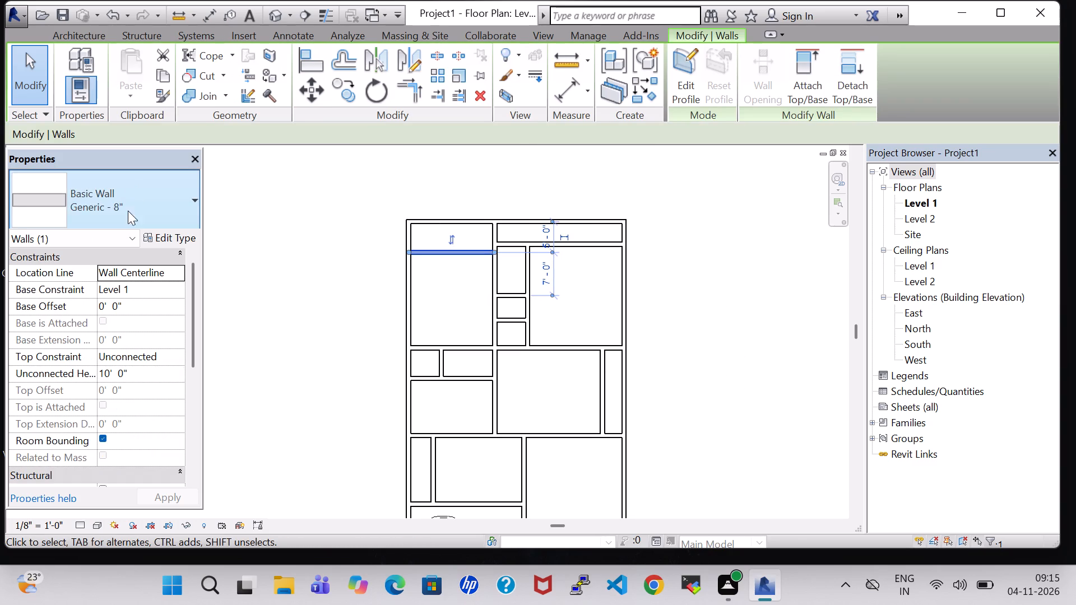
left_click(167, 239)
left_click(625, 129)
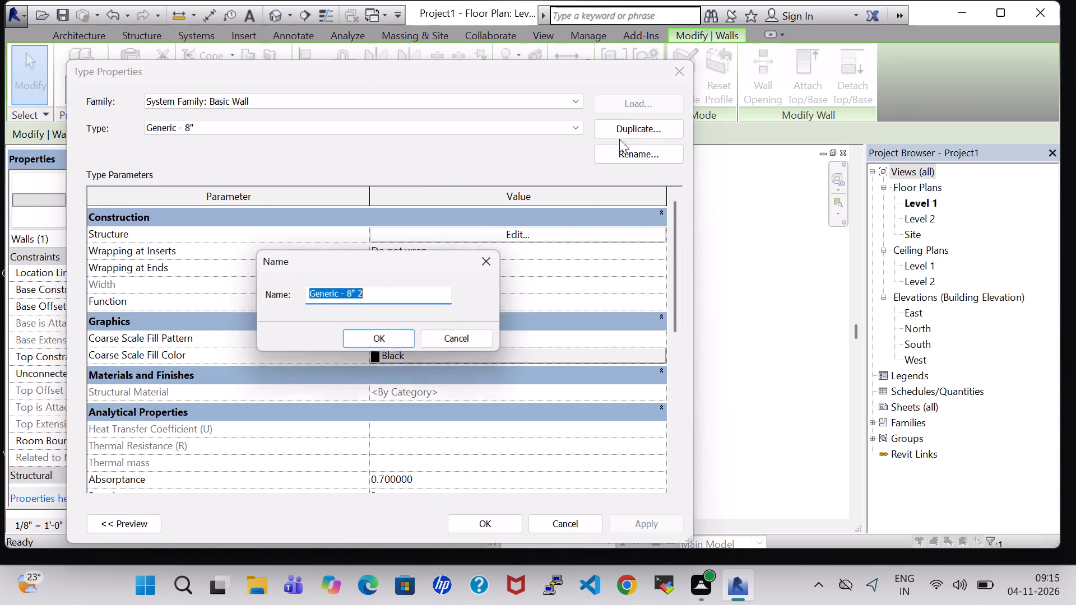
left_click(389, 297)
key("BackSpace")
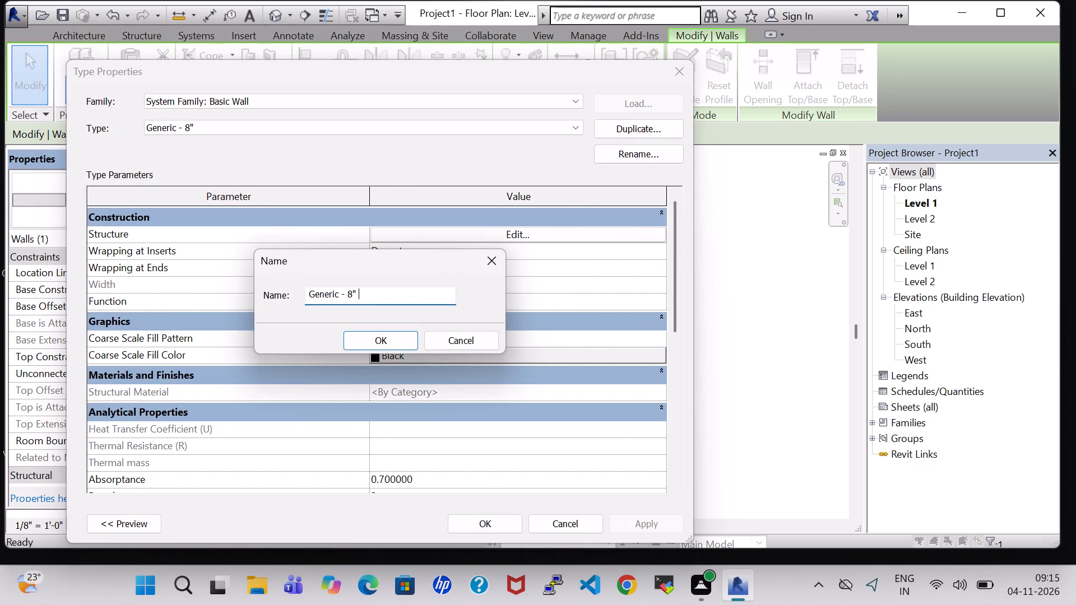
key("BackSpace")
key("BackSpace")
key("BackSpace")
key("BackSpace")
key("BackSpace")
key("BackSpace")
key("BackSpace")
key("BackSpace")
key("BackSpace")
key("BackSpace")
key("BackSpace")
key("BackSpace")
key("BackSpace")
key("BackSpace")
key("BackSpace")
key("BackSpace")
key("BackSpace")
key("BackSpace")
key("BackSpace")
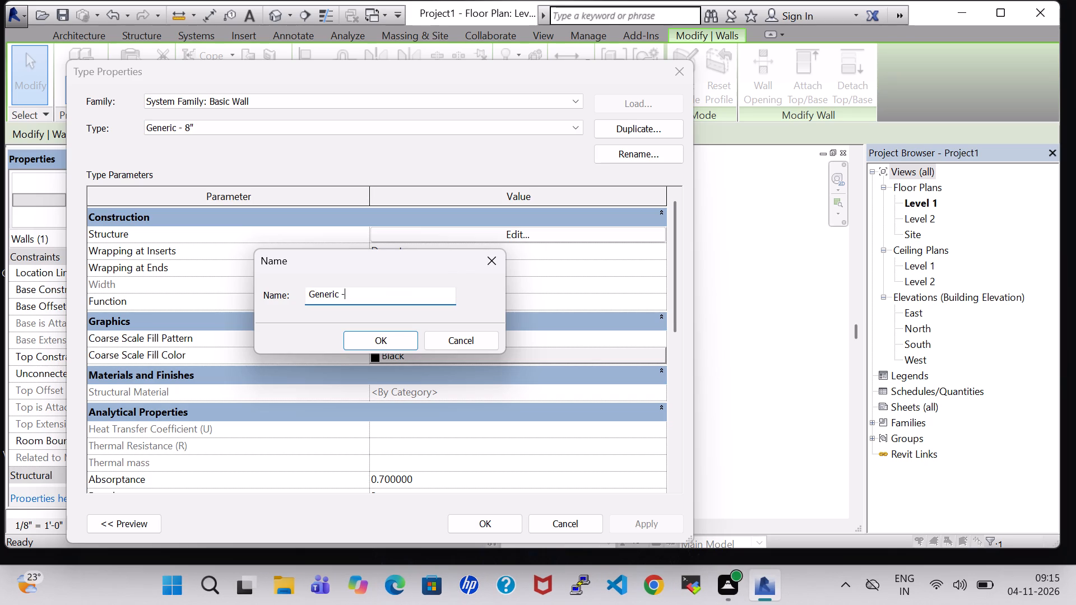
type("inner")
key("space")
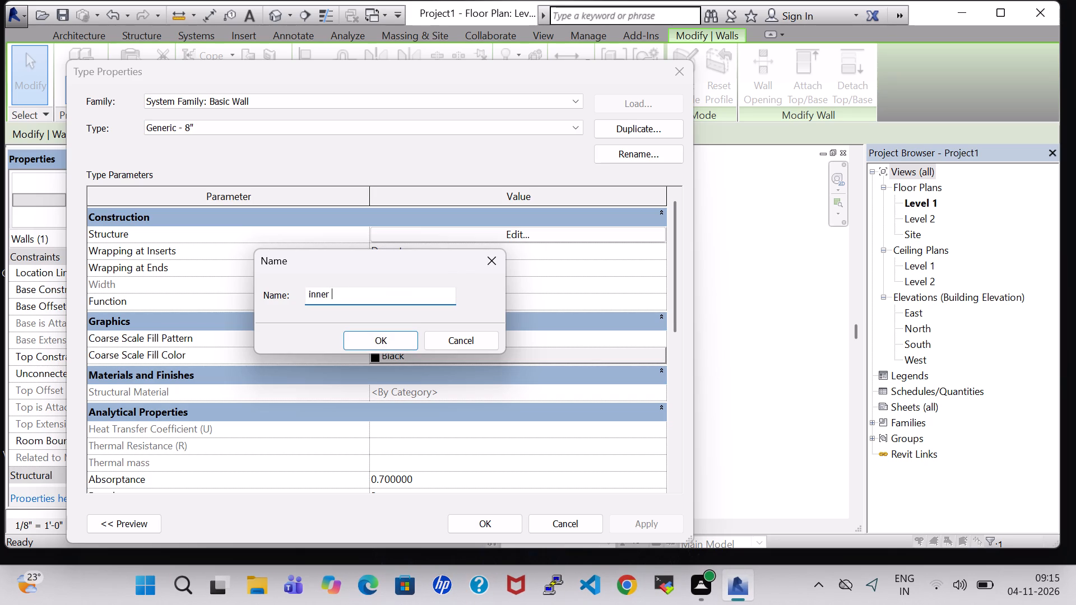
key("BackSpace")
key("BackSpace")
key("BackSpace")
key("BackSpace")
key("BackSpace")
key("BackSpace")
key("BackSpace")
key("BackSpace")
key("BackSpace")
key("BackSpace")
type("INNR")
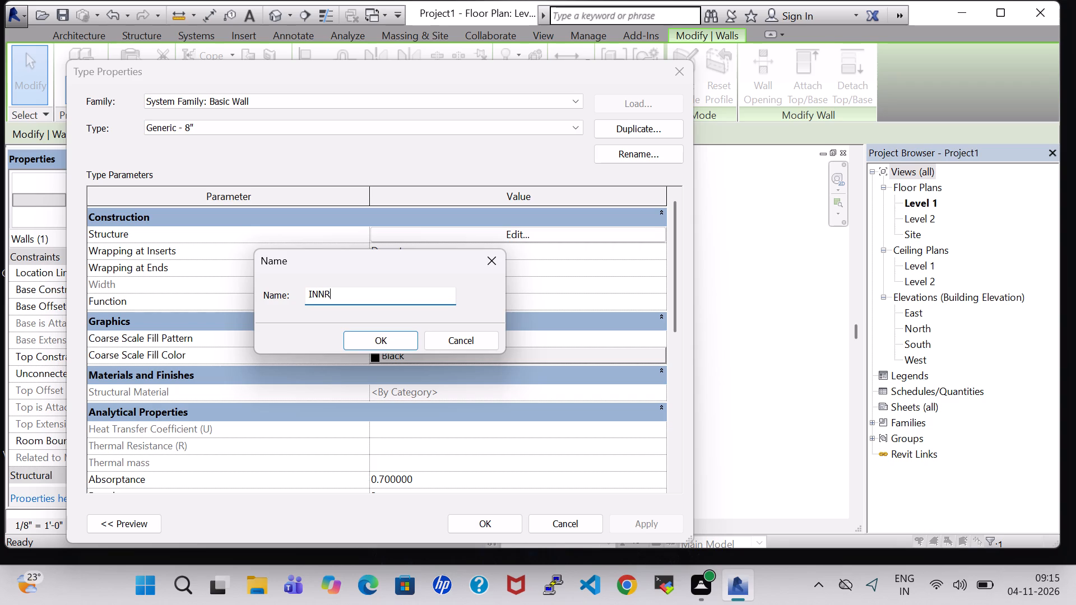
key("BackSpace")
type("ER")
key("space")
type("6")
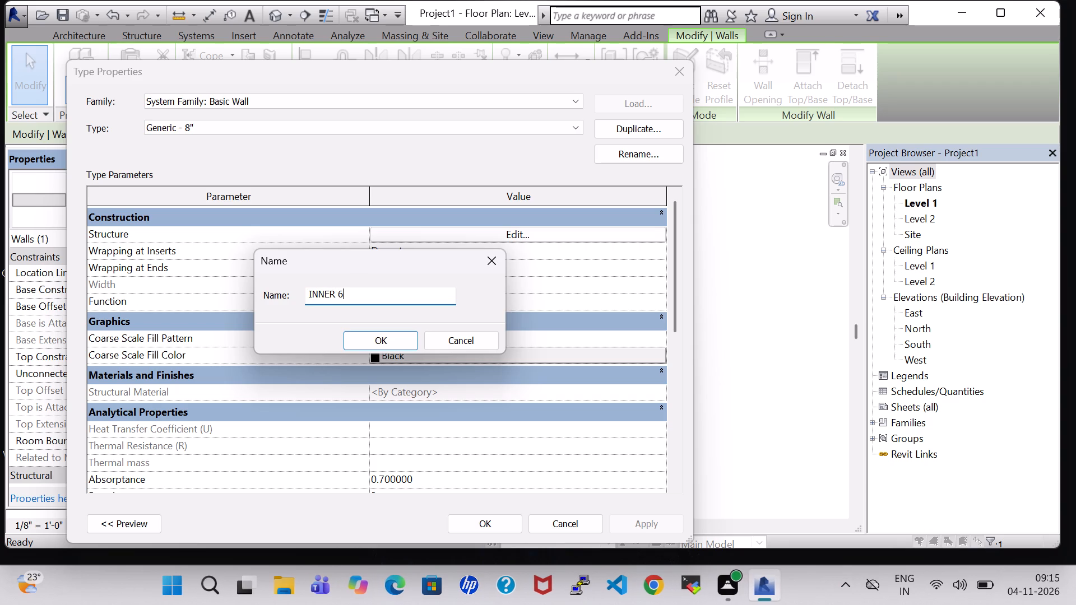
key("shift+quotedbl")
key("Return")
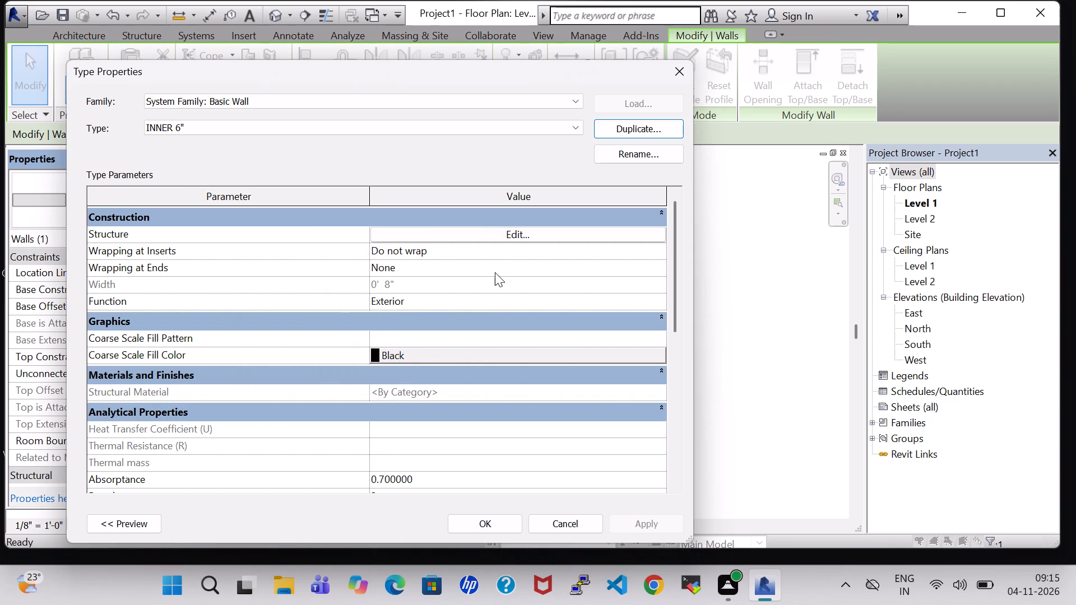
Set the structure layer thickness of the INNER 6" type to 6" and apply the type to the selected wall.
left_click(509, 238)
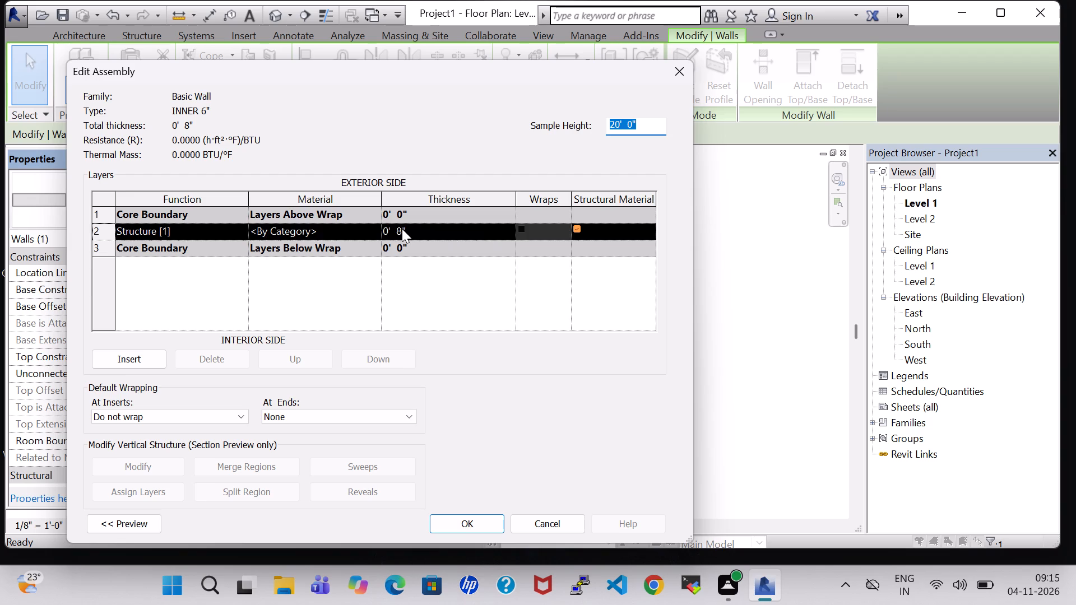
left_click(401, 229)
left_click(401, 229)
key("BackSpace")
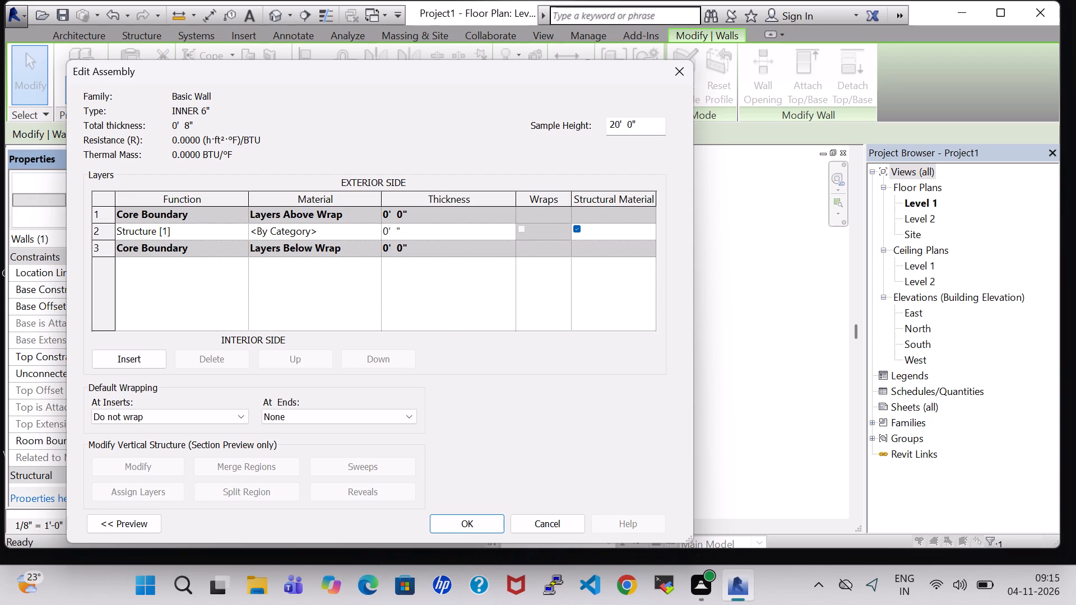
key("6")
left_click(468, 520)
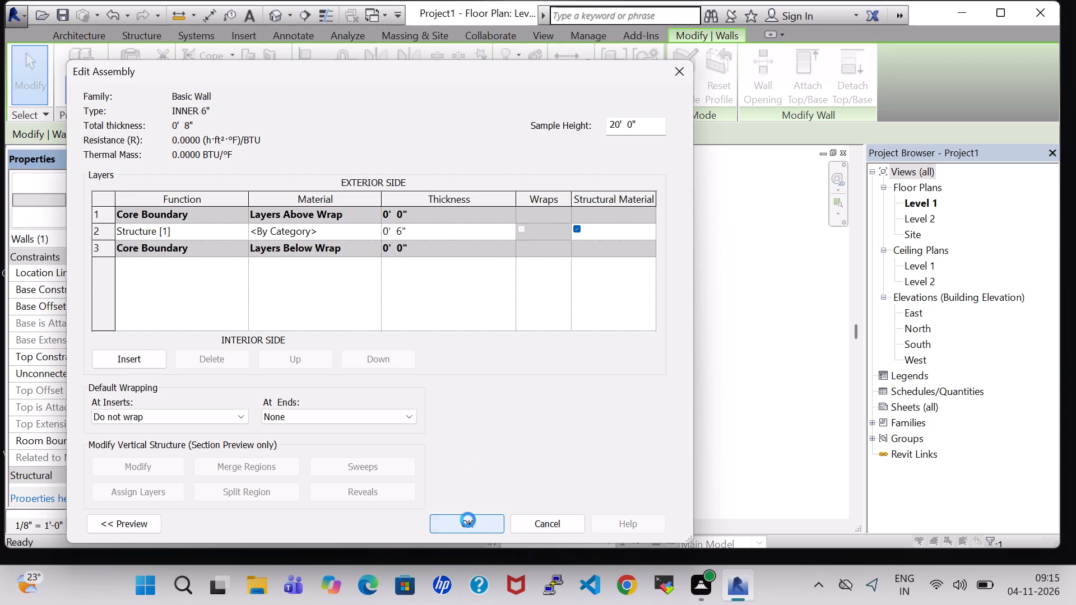
left_click(468, 523)
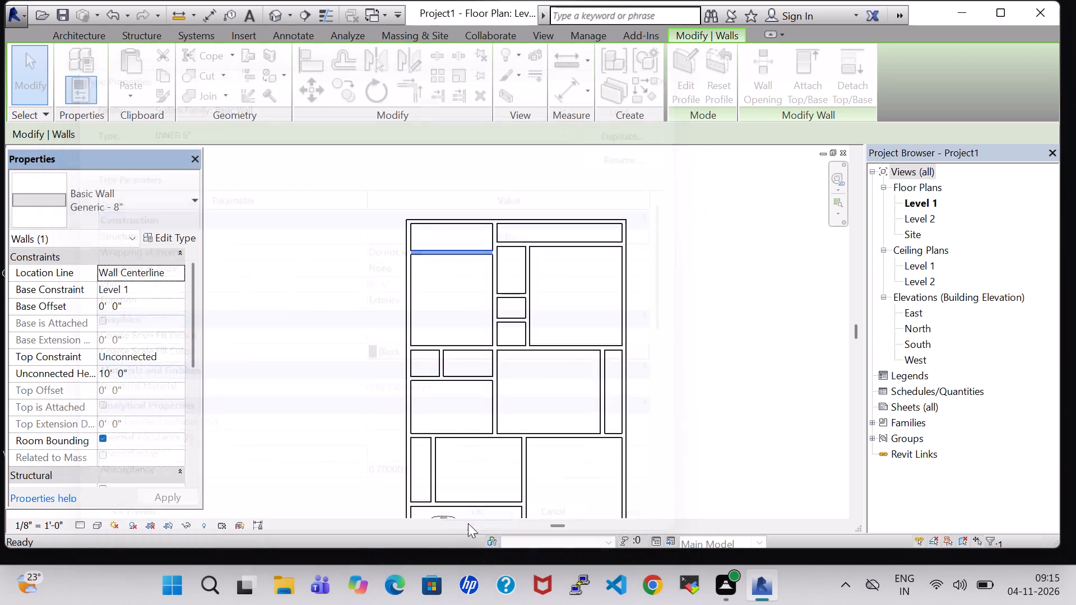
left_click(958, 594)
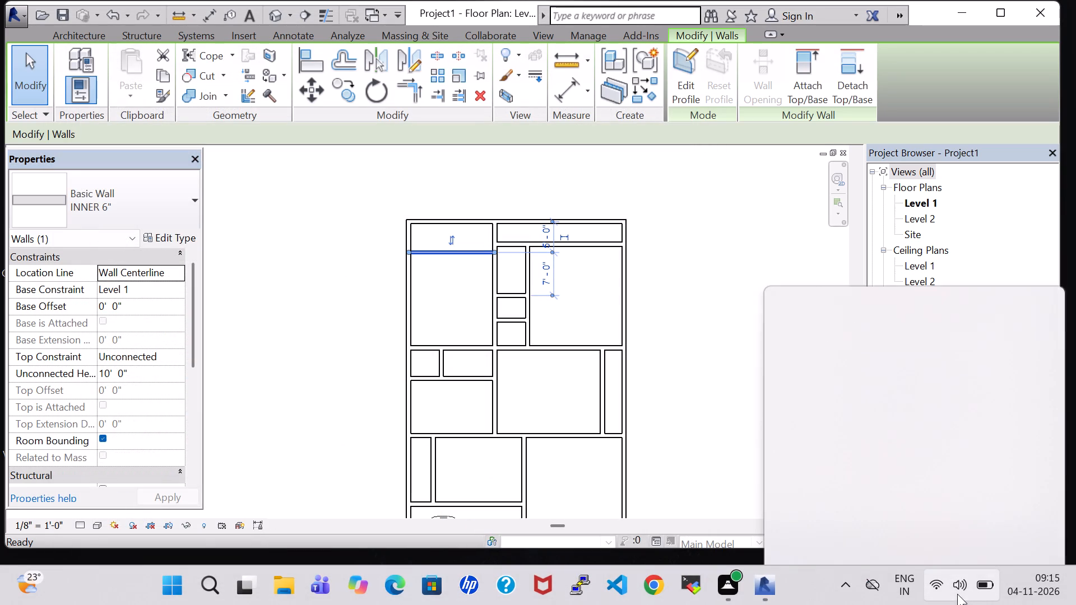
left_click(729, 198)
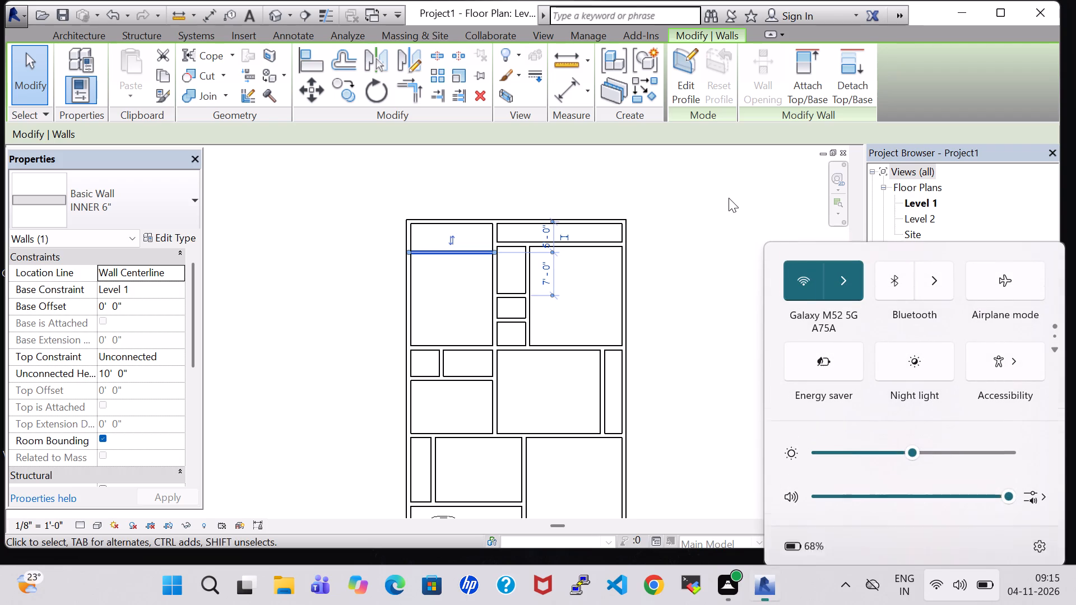
Change the horizontal wall below the top-right strip room to the INNER 6" wall type.
left_click(586, 245)
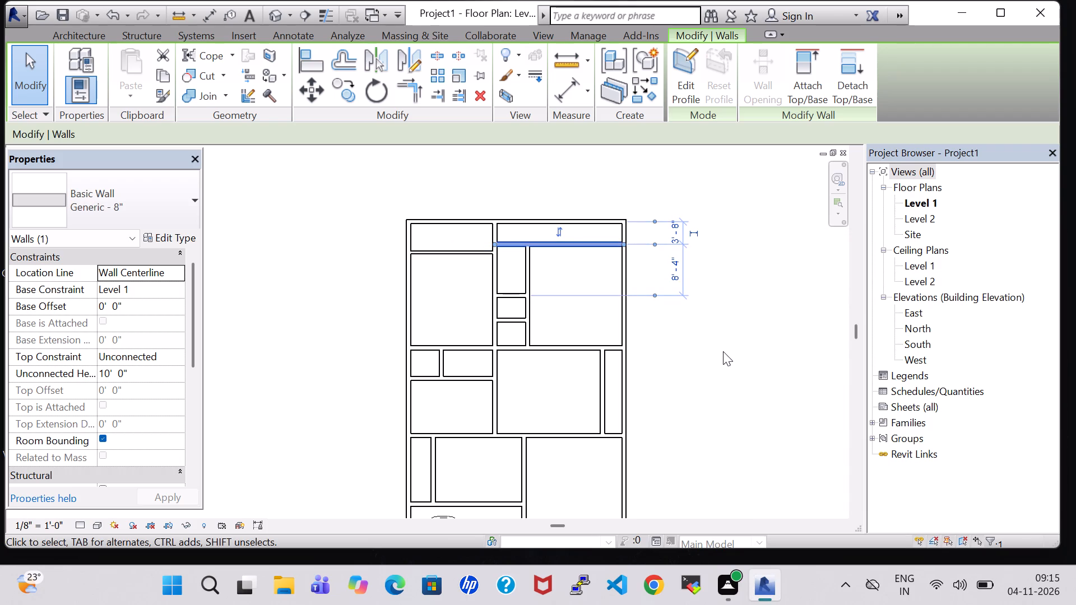
left_click(169, 207)
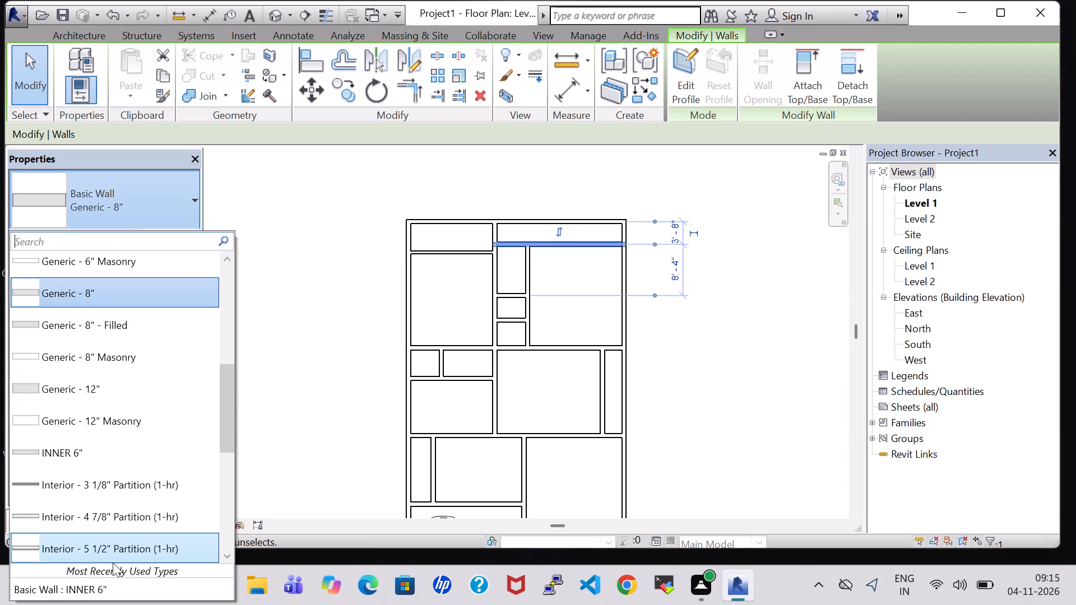
left_click(112, 595)
left_click(661, 344)
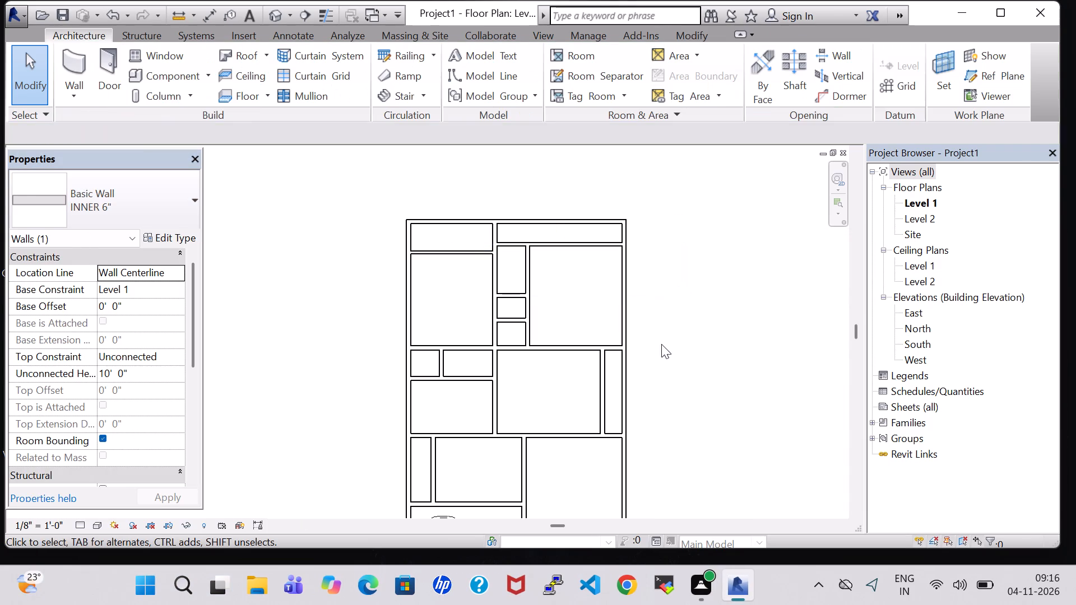
Change the long central vertical wall and the vertical wall between the small stacked rooms and the upper-right room to INNER 6".
left_click(495, 266)
left_click(151, 209)
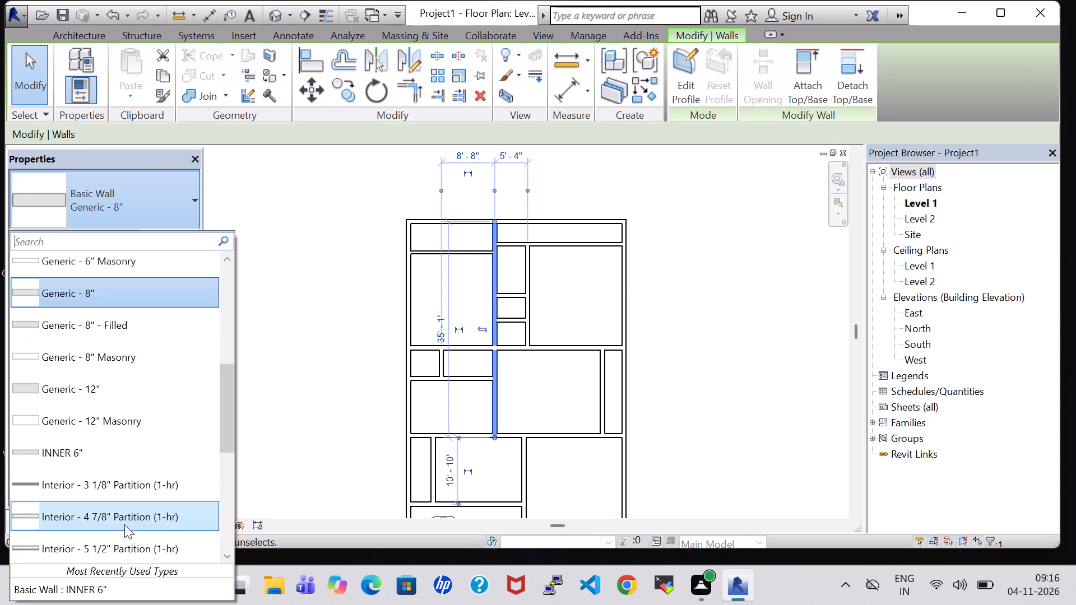
left_click(105, 591)
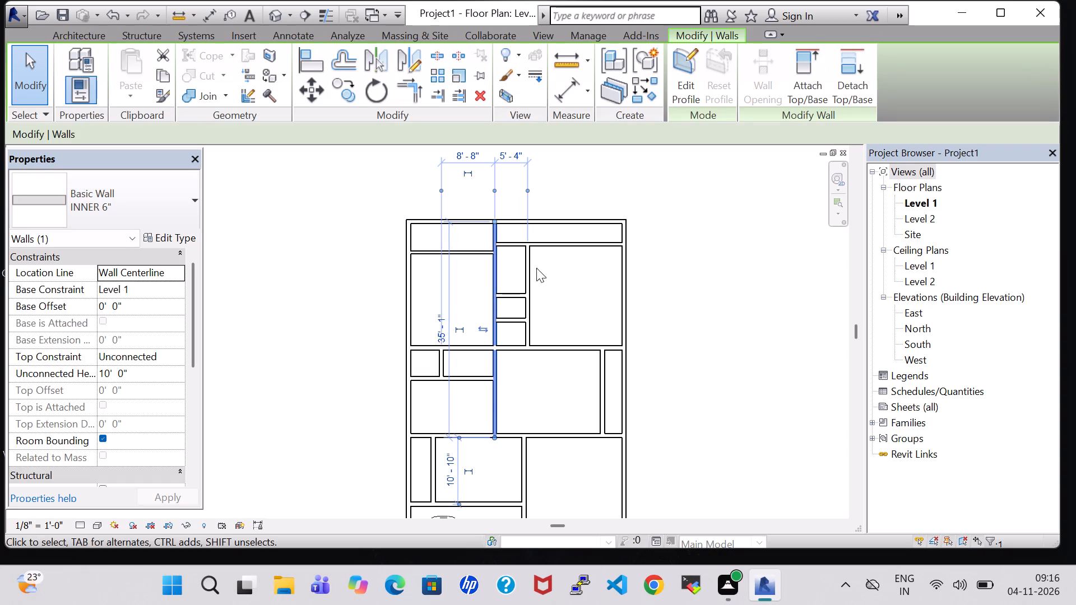
left_click(528, 273)
left_click(154, 209)
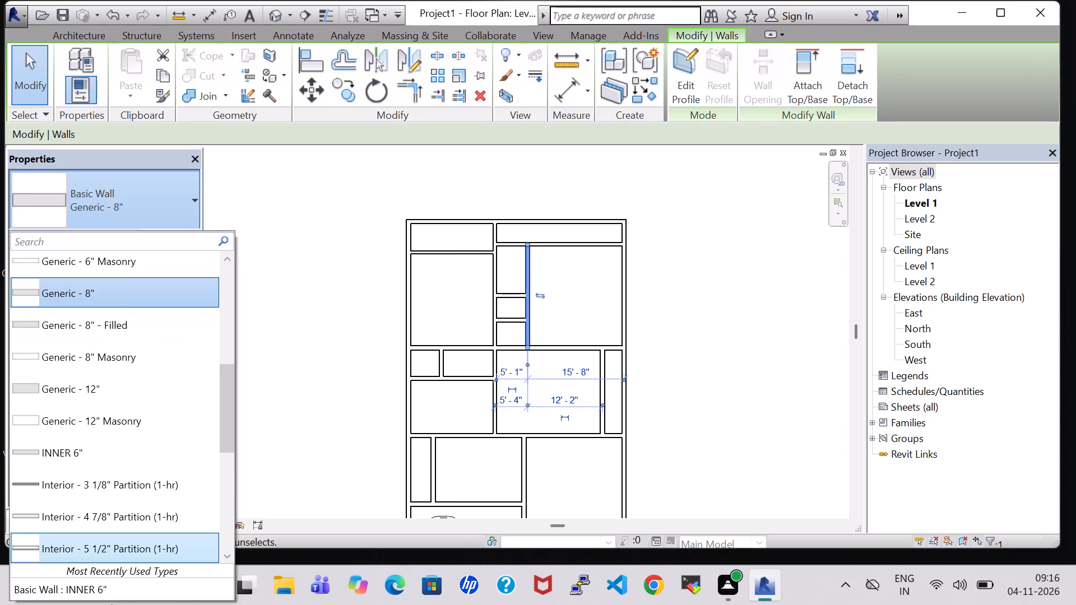
left_click(103, 587)
left_click(570, 276)
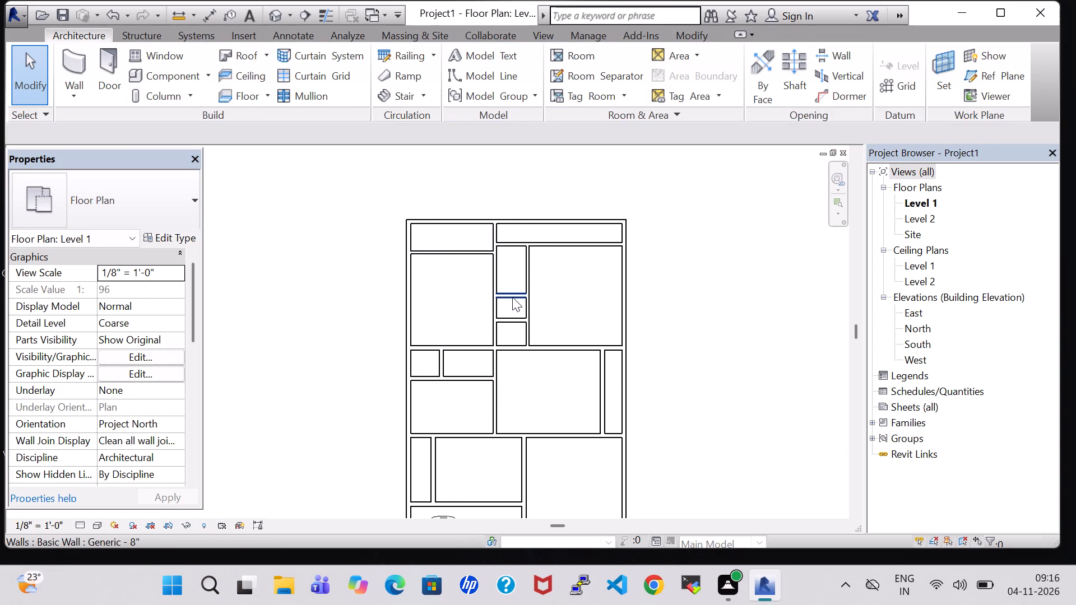
Change the two short horizontal walls dividing the three small stacked rooms in the upper middle to the INNER 6" type.
left_click(512, 297)
left_click(168, 203)
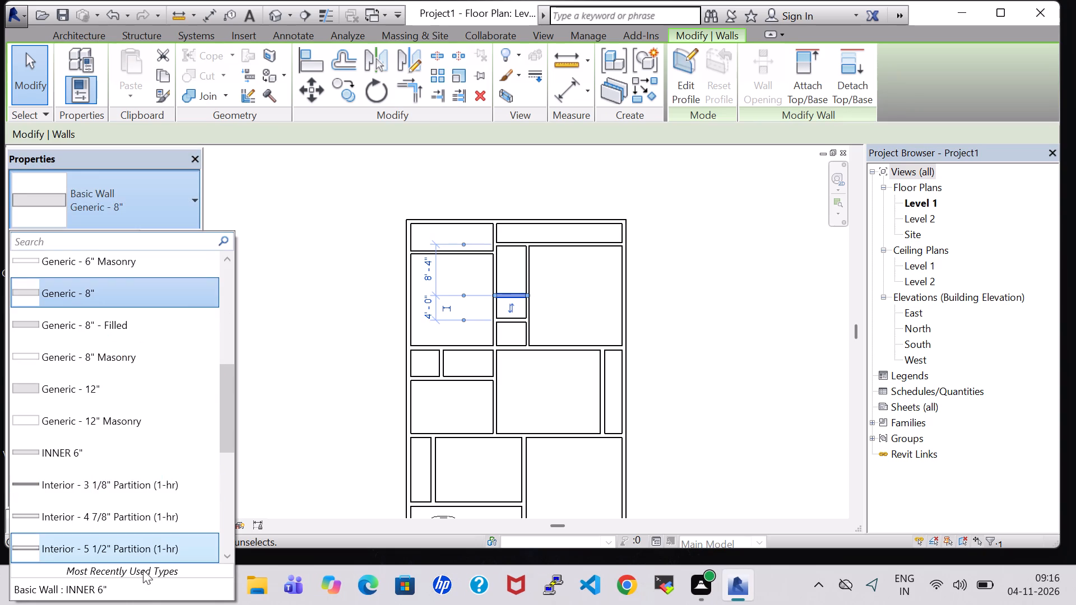
left_click(136, 589)
left_click(544, 305)
left_click(512, 319)
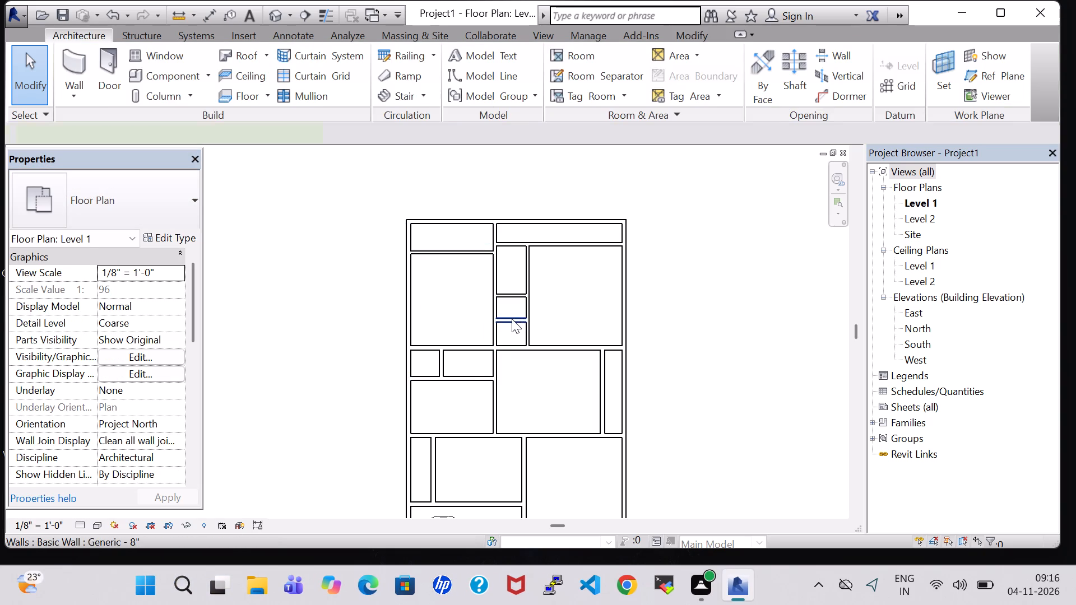
left_click(185, 210)
left_click(115, 598)
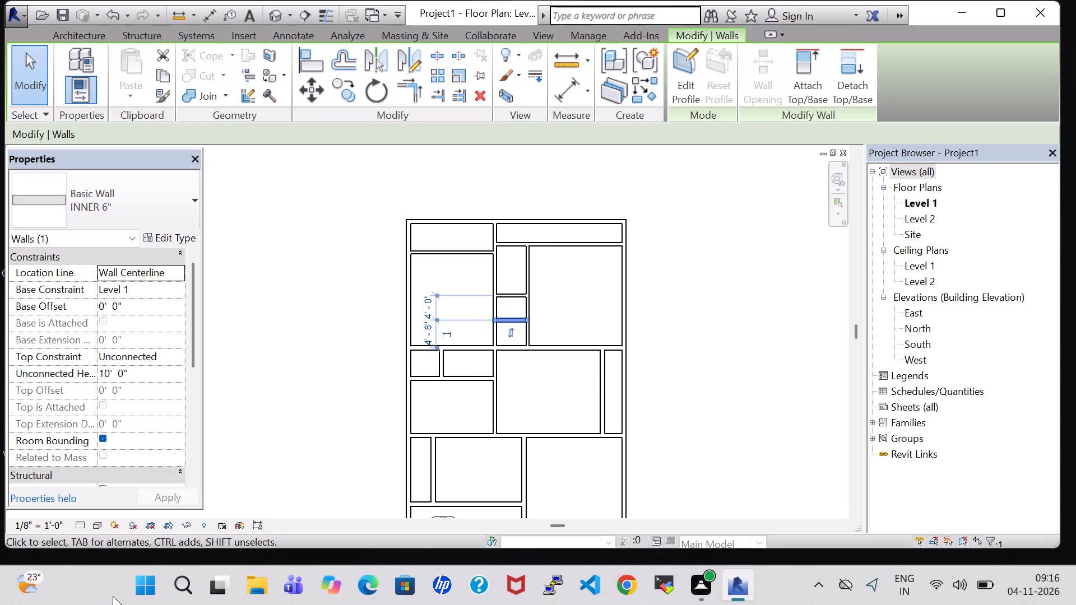
left_click(516, 402)
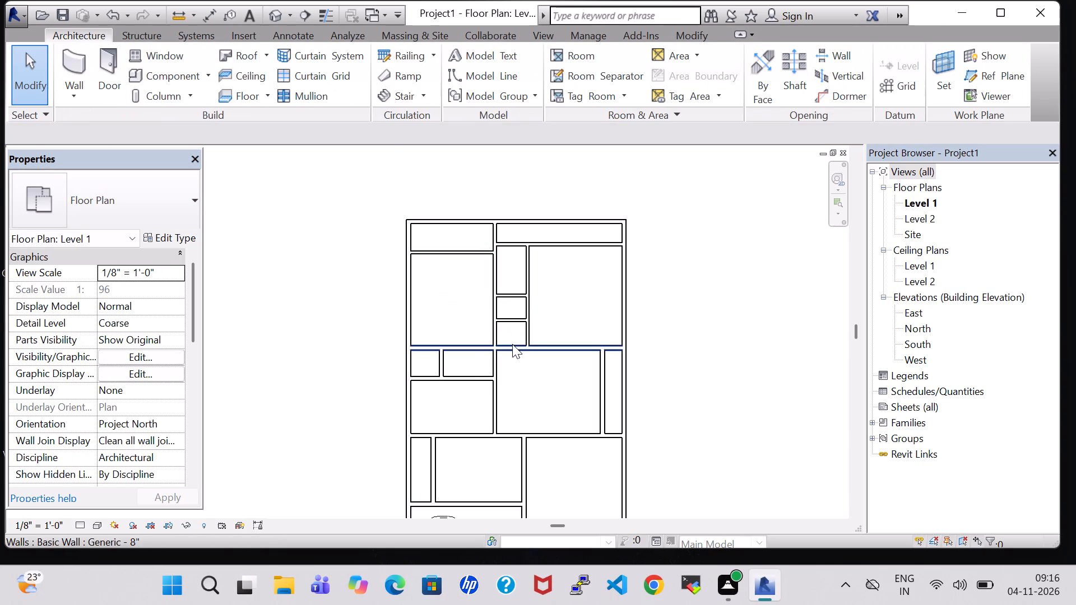
Change the full-width horizontal wall below the three small stacked rooms to the INNER 6" wall type.
left_click(512, 344)
left_click(140, 187)
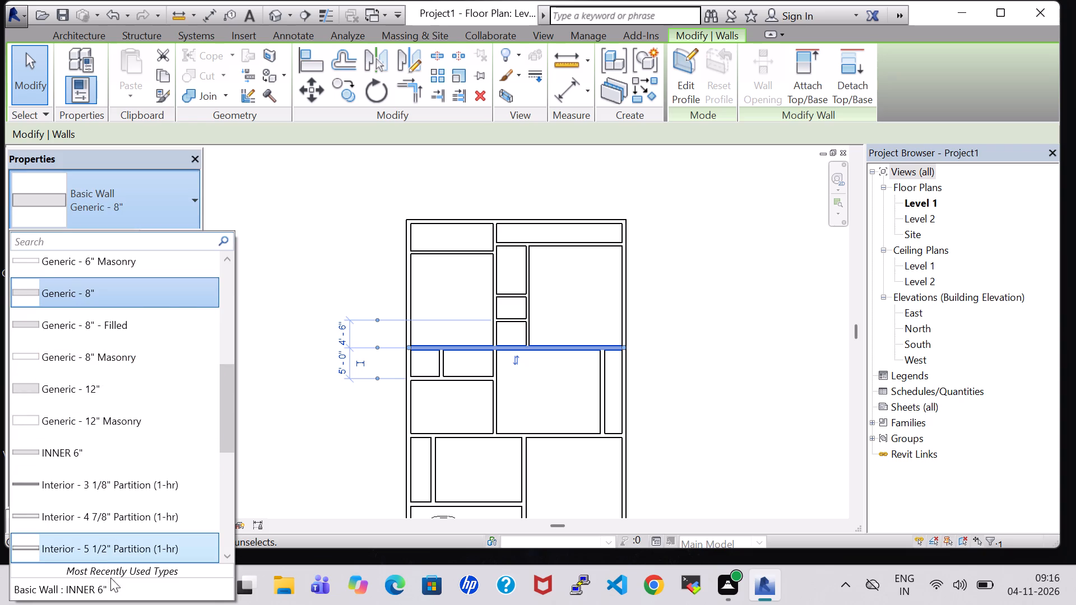
left_click(113, 587)
left_click(552, 406)
Change the short vertical partition between the two small mid-left rooms and the horizontal wall below them to INNER 6".
left_click(437, 356)
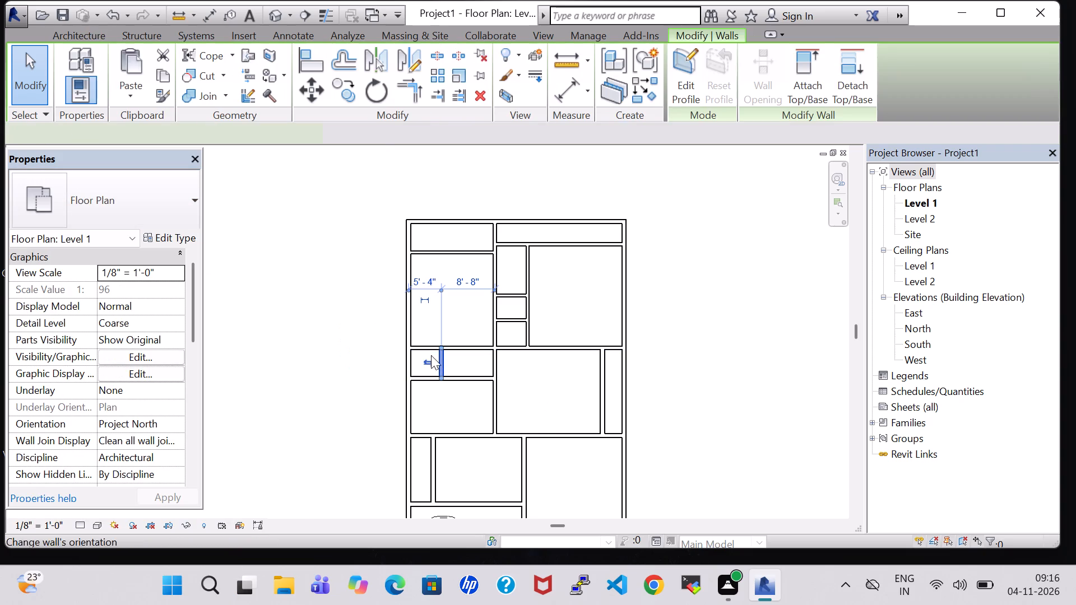
left_click(109, 192)
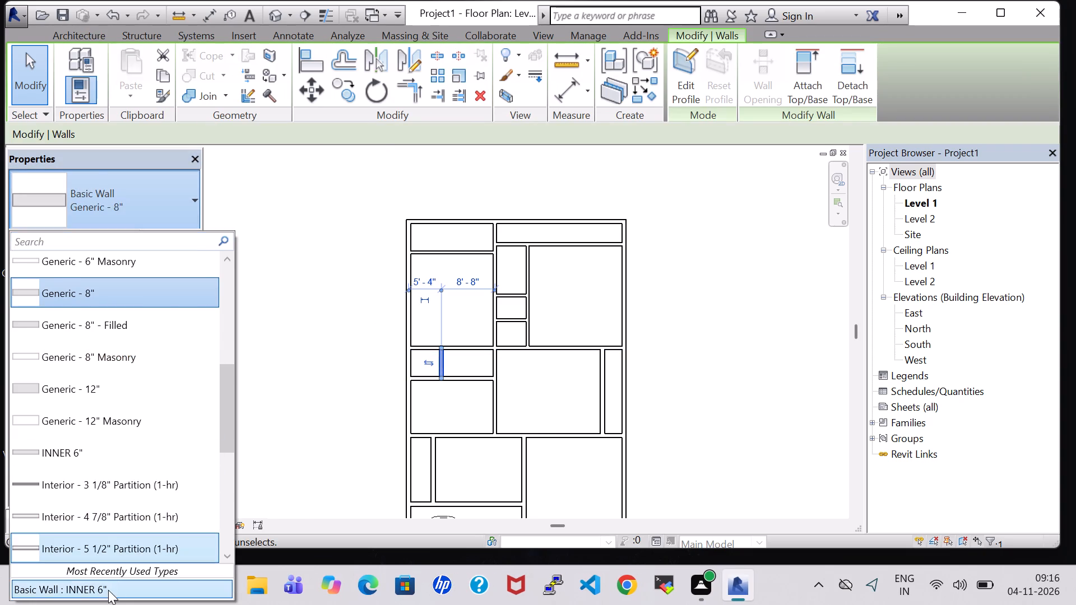
left_click(108, 590)
left_click(522, 388)
left_click(479, 377)
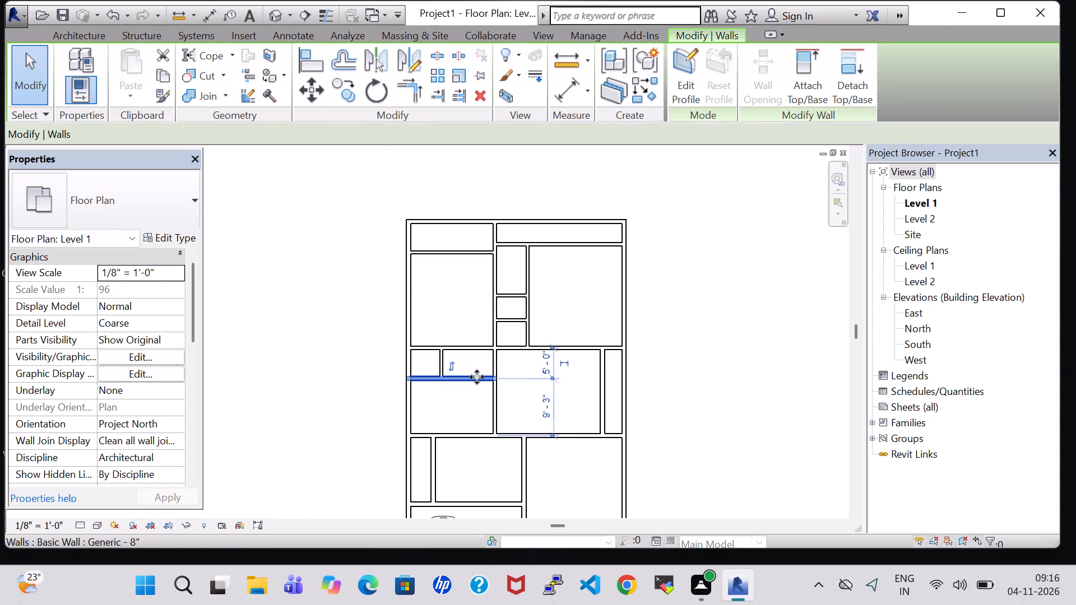
left_click(125, 211)
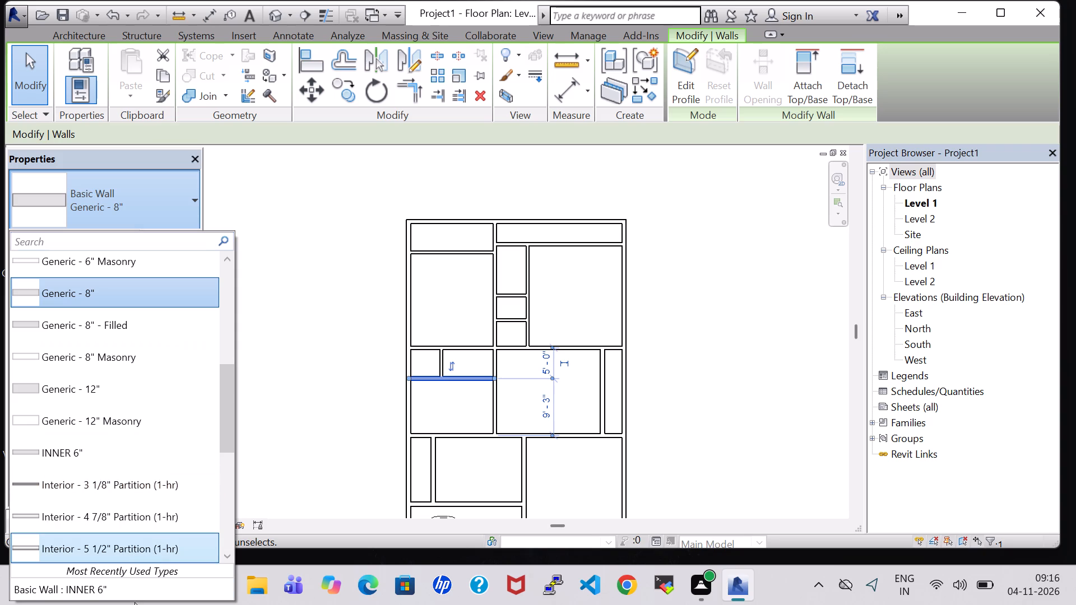
left_click(129, 600)
left_click(115, 208)
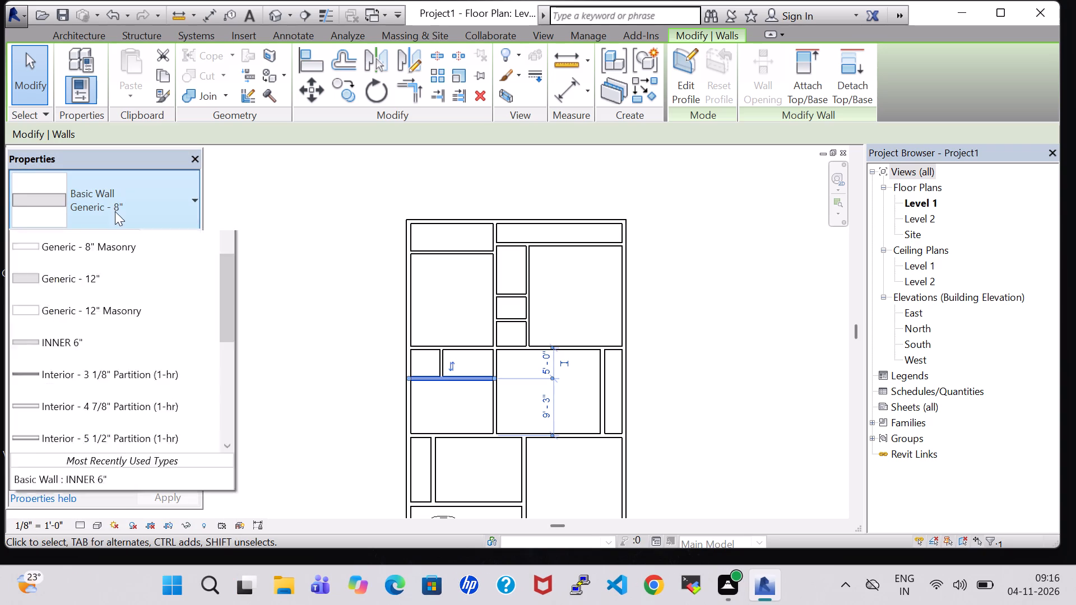
left_click(110, 593)
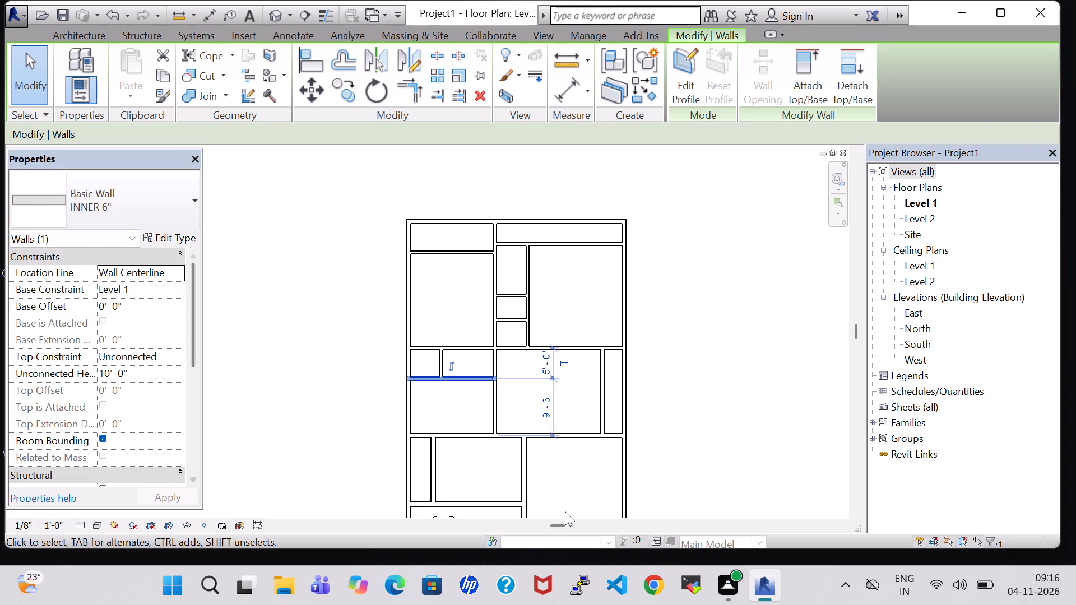
left_click(560, 497)
Change the vertical wall of the narrow mid-plan room beside the right exterior wall to the INNER 6" type.
left_click(601, 392)
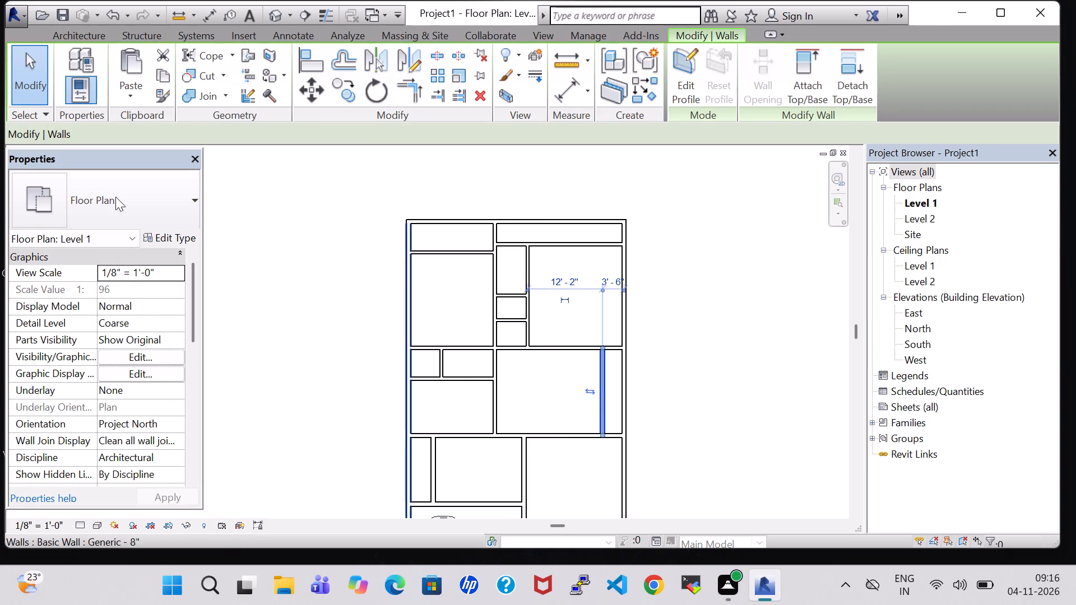
left_click(105, 202)
left_click(109, 590)
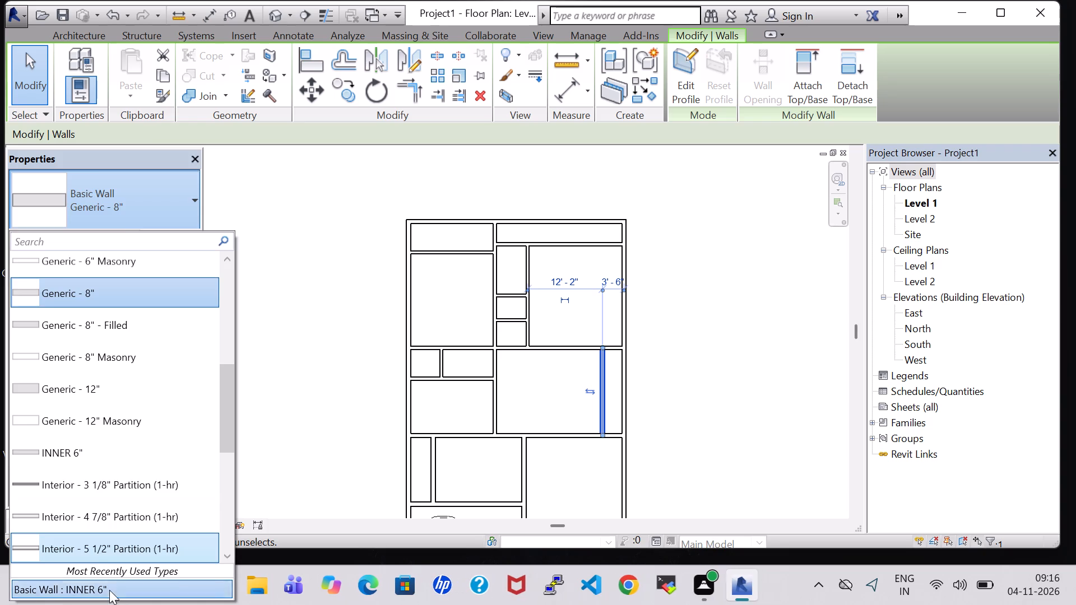
left_click(537, 476)
Change the right and left segments of the horizontal wall below the middle rooms to the INNER 6" type.
middle_click_drag(537, 476, 559, 350)
left_click(562, 311)
left_click(128, 198)
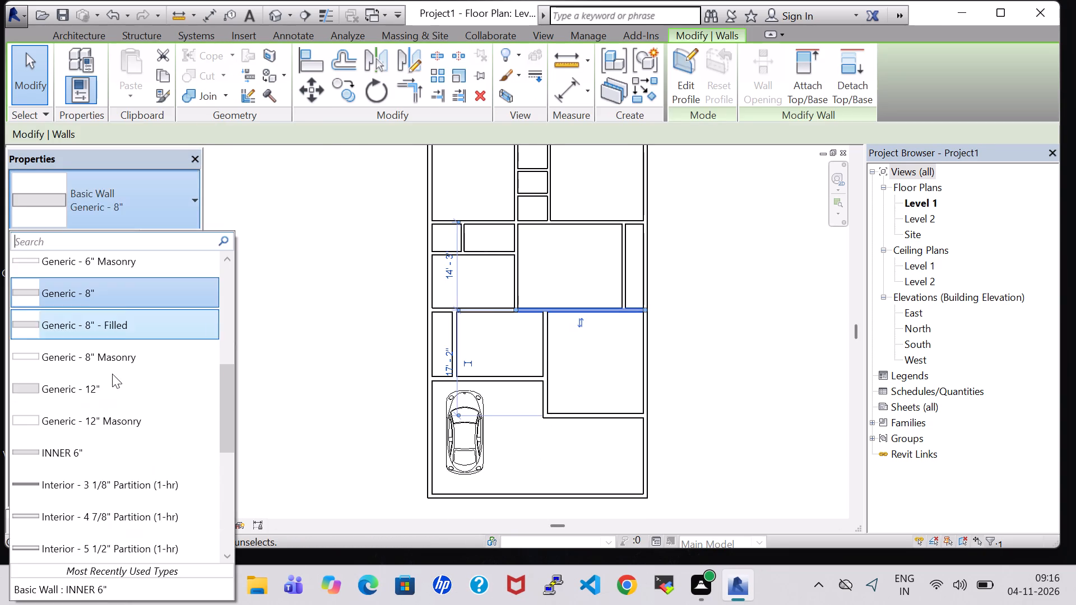
left_click(120, 586)
left_click(576, 392)
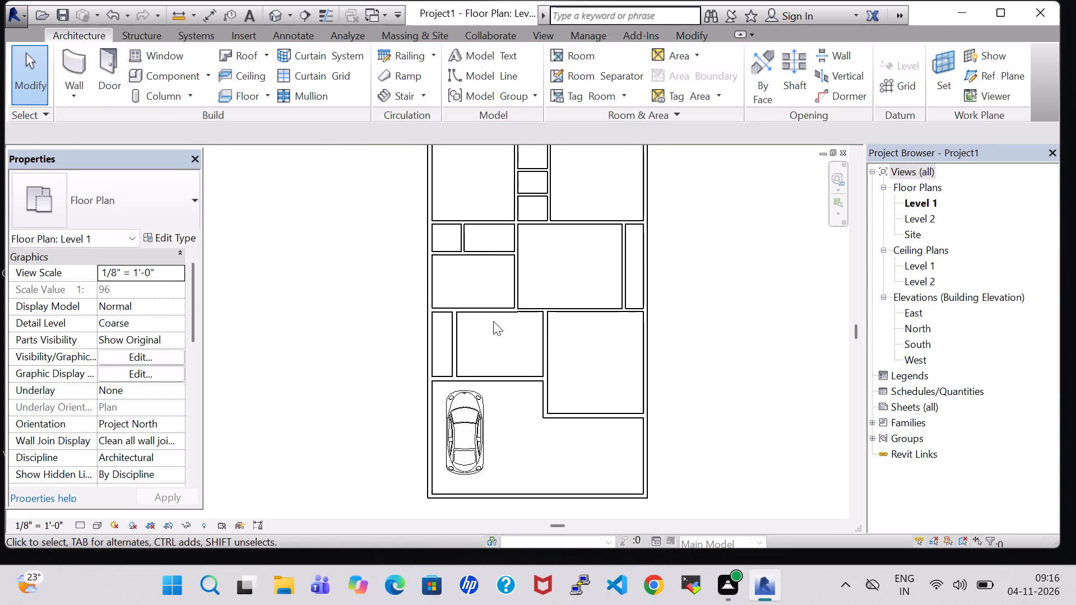
left_click(481, 310)
left_click(148, 190)
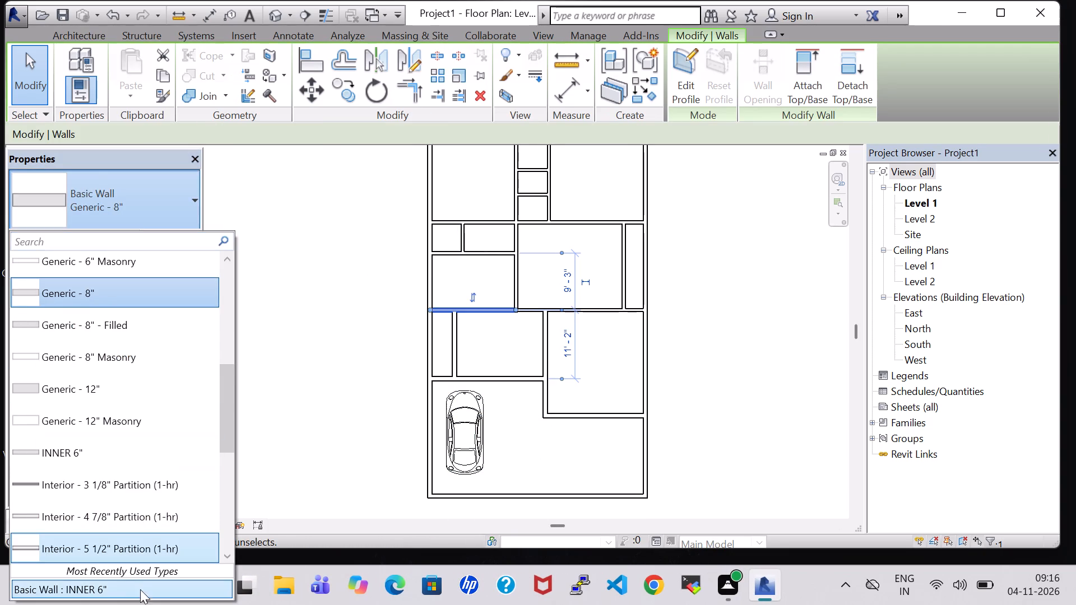
left_click(140, 592)
left_click(465, 347)
Change the vertical partition above the car, nearest the left exterior wall, to the INNER 6" wall type.
left_click(459, 345)
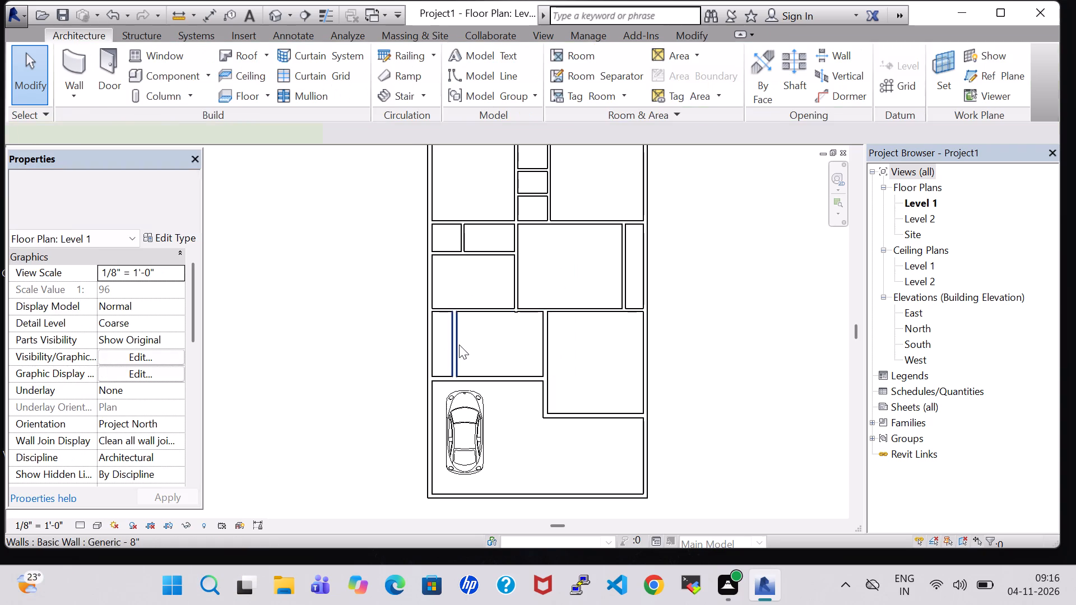
left_click(159, 200)
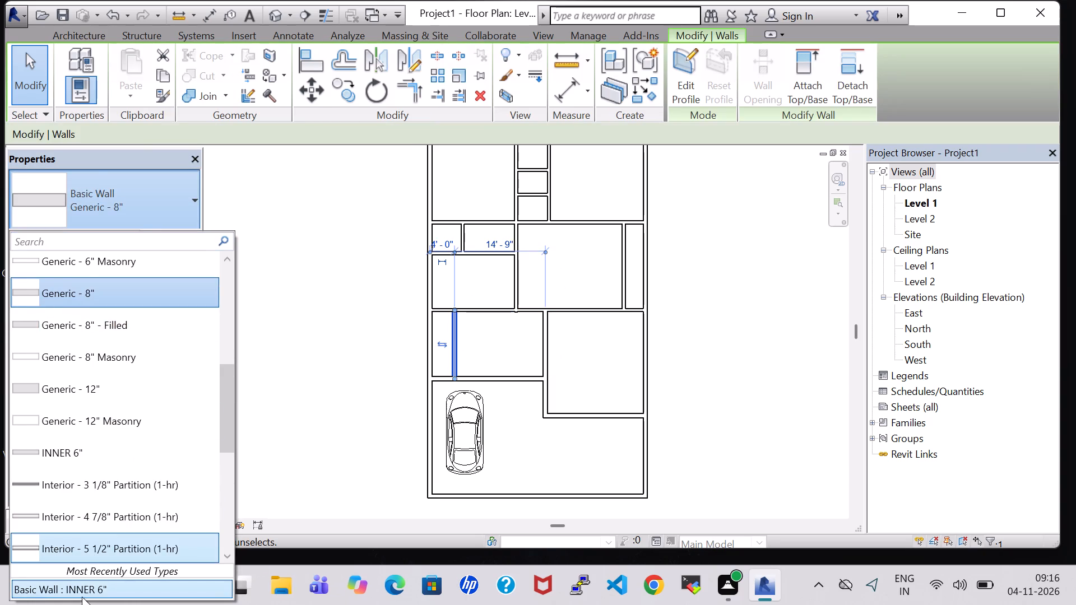
left_click(82, 597)
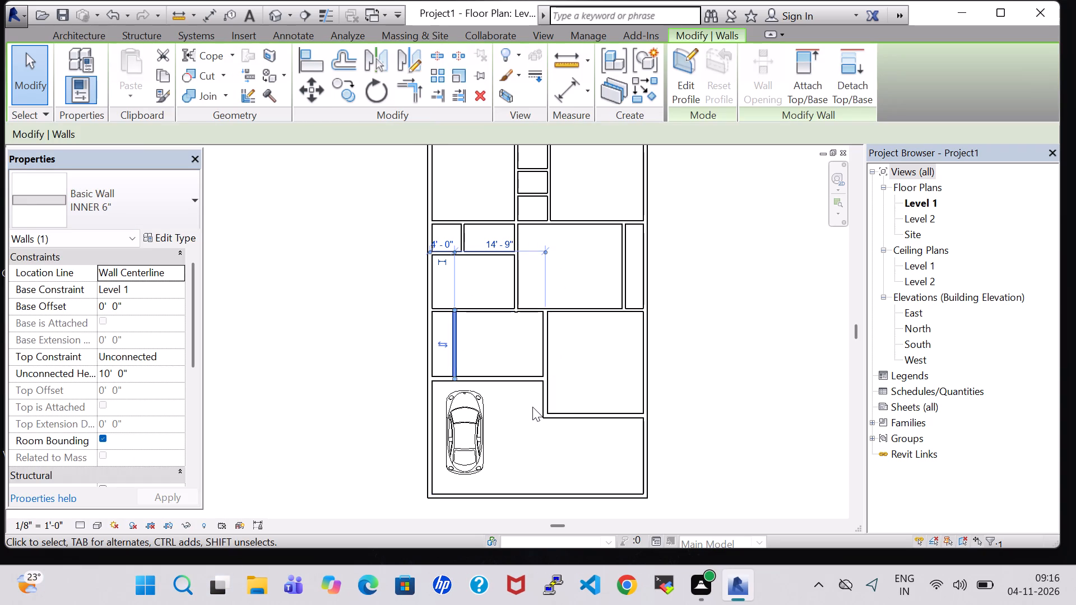
Select the vertical wall between the room above the car and the large lower-right room.
left_click(548, 405)
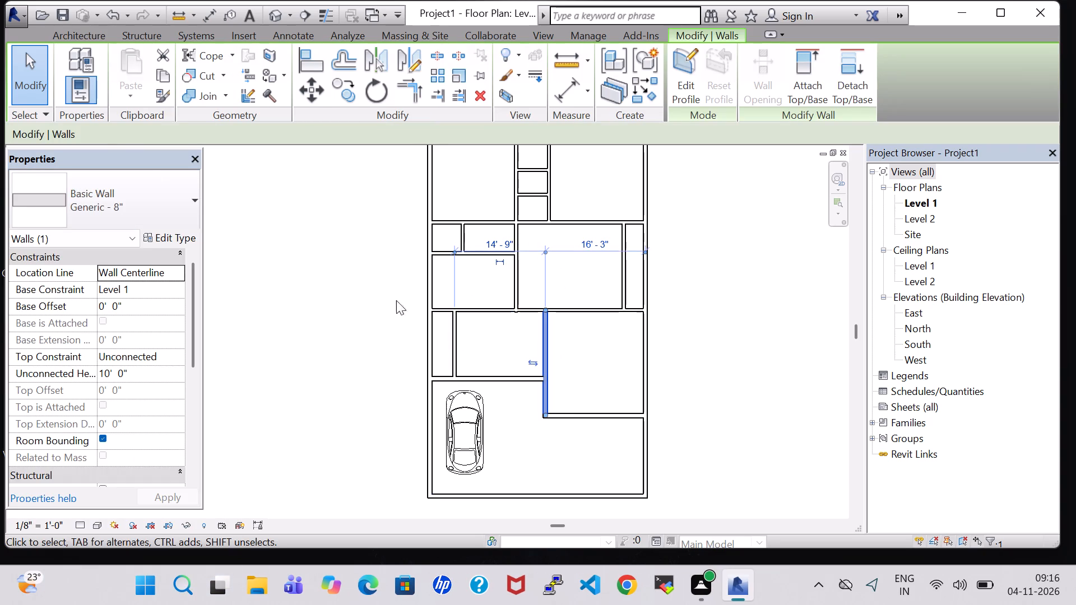
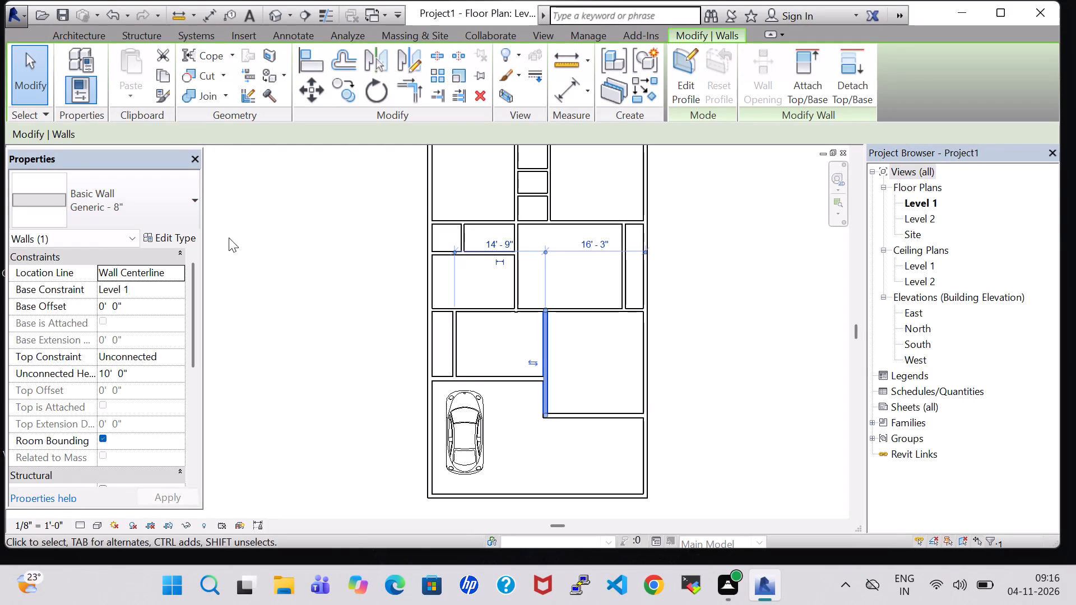
Change the selected vertical wall beside the large lower-right room to the INNER 6" type.
left_click(131, 189)
left_click(115, 589)
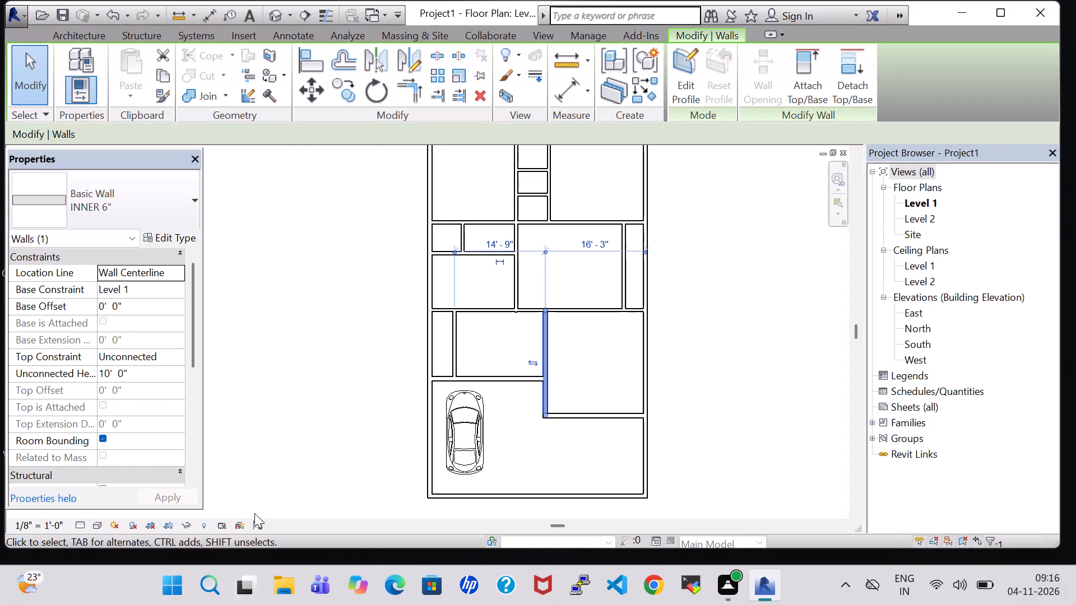
Change the horizontal wall above the car and the horizontal wall below the large lower-right room to the INNER 6" type.
left_click(505, 377)
left_click(140, 211)
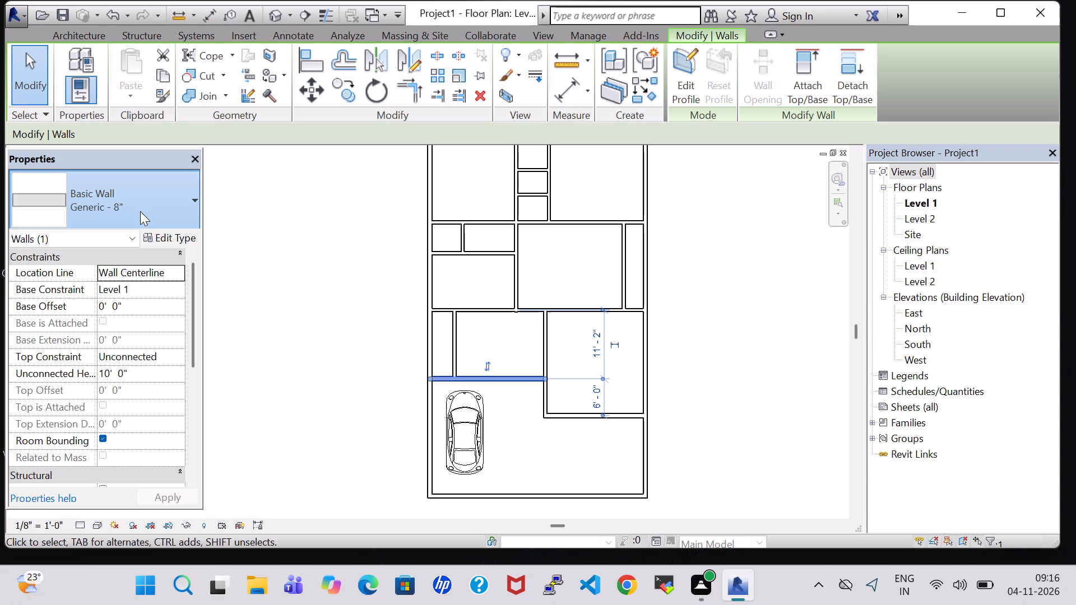
left_click(140, 588)
left_click(569, 409)
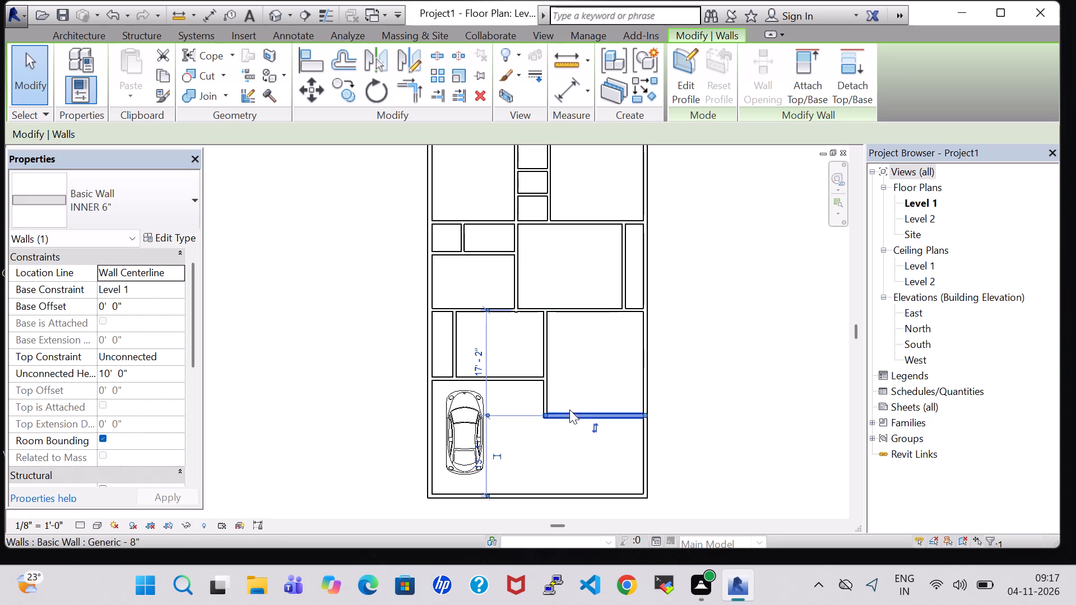
left_click(166, 211)
left_click(127, 585)
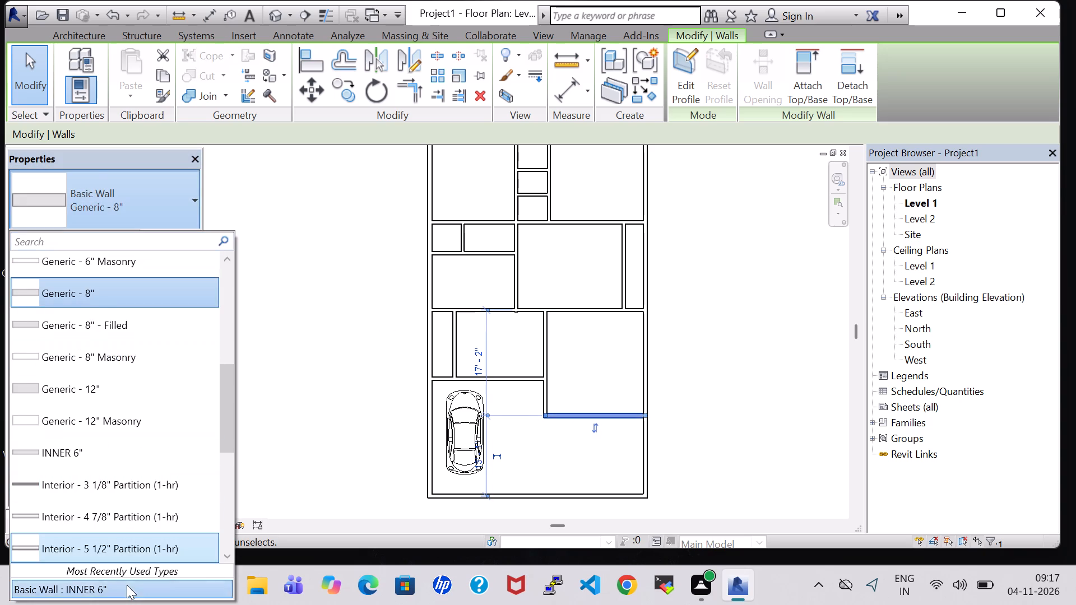
left_click(672, 318)
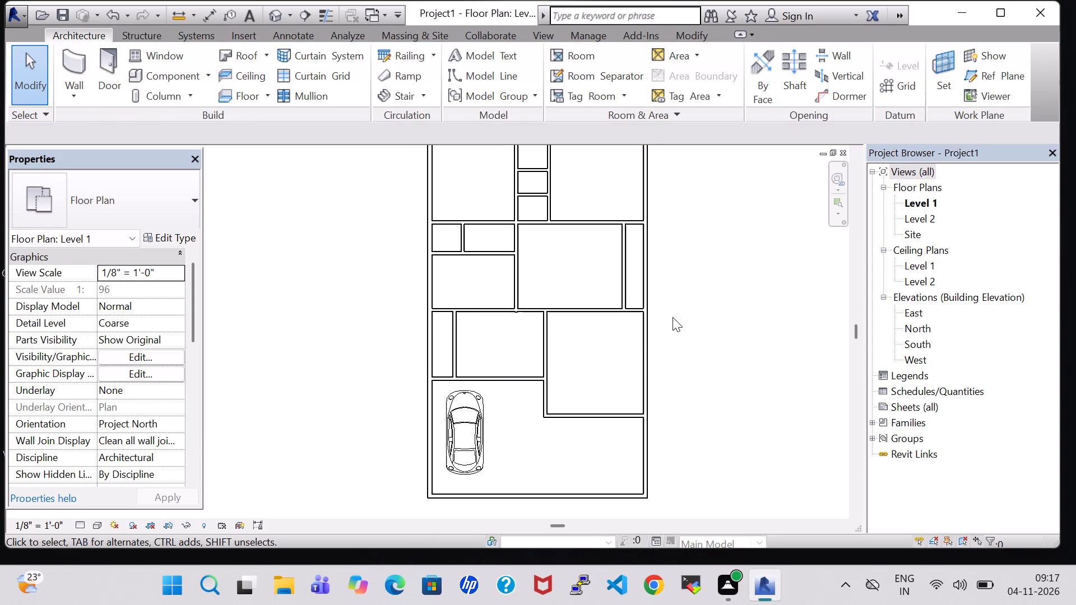
Draw a vertical INNER 6" wall across the top-left room, 4' 9" from the left exterior wall, down to the room's lower wall.
middle_click_drag(672, 317, 675, 384)
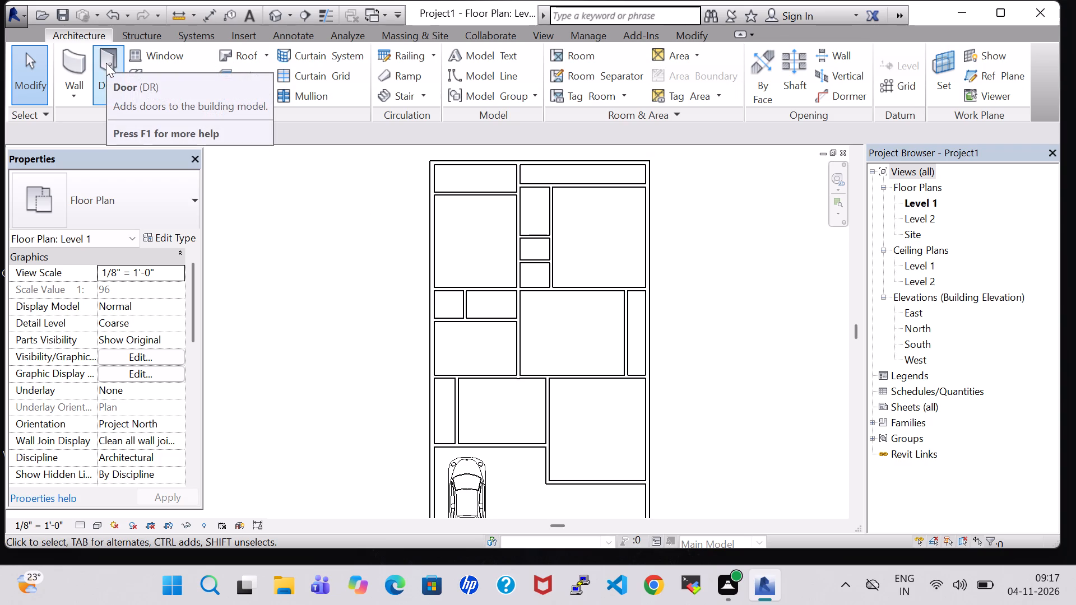
left_click(77, 71)
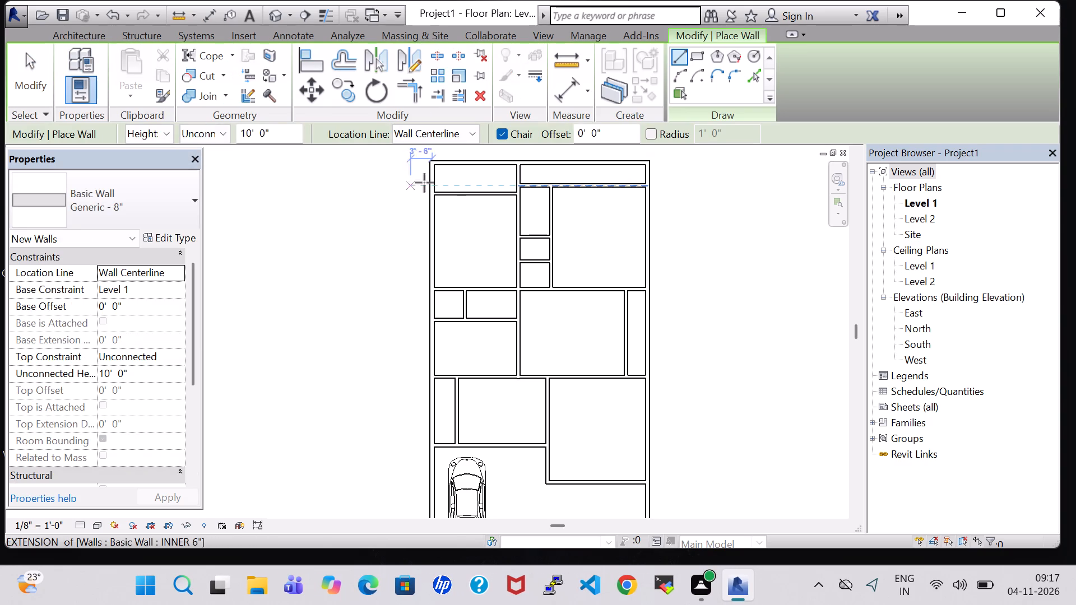
left_click(120, 199)
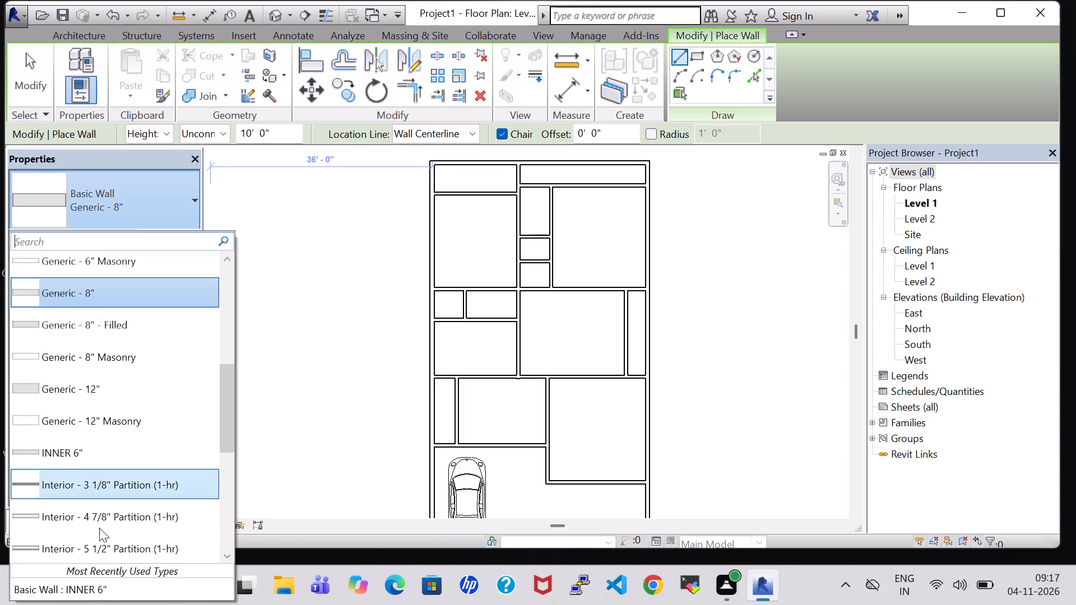
left_click(107, 583)
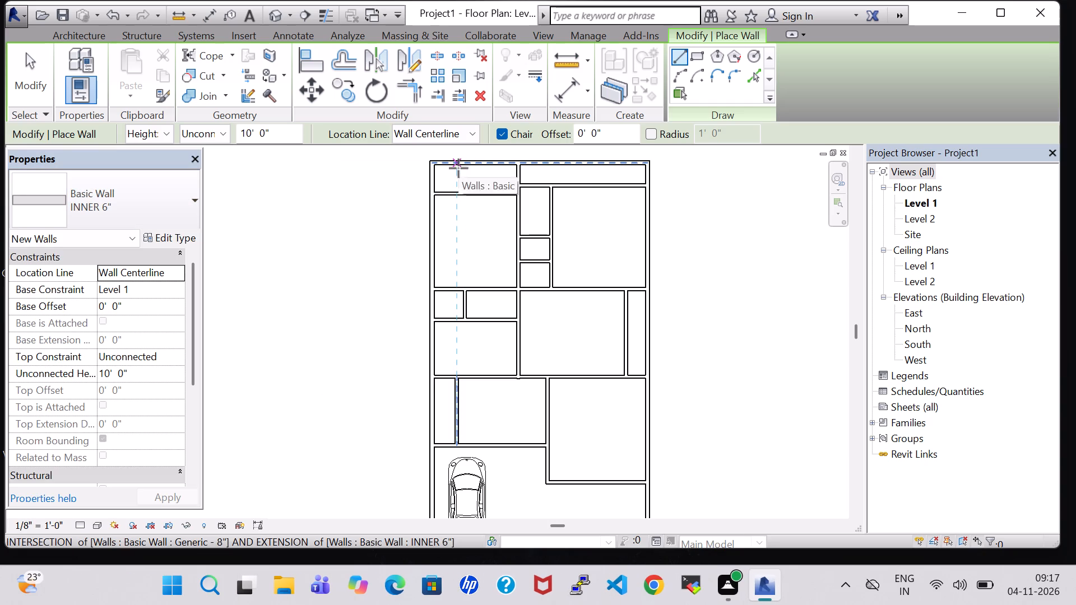
scroll(457, 168, "up", 5)
middle_click_drag(457, 168, 456, 288)
scroll(456, 288, "up", 1)
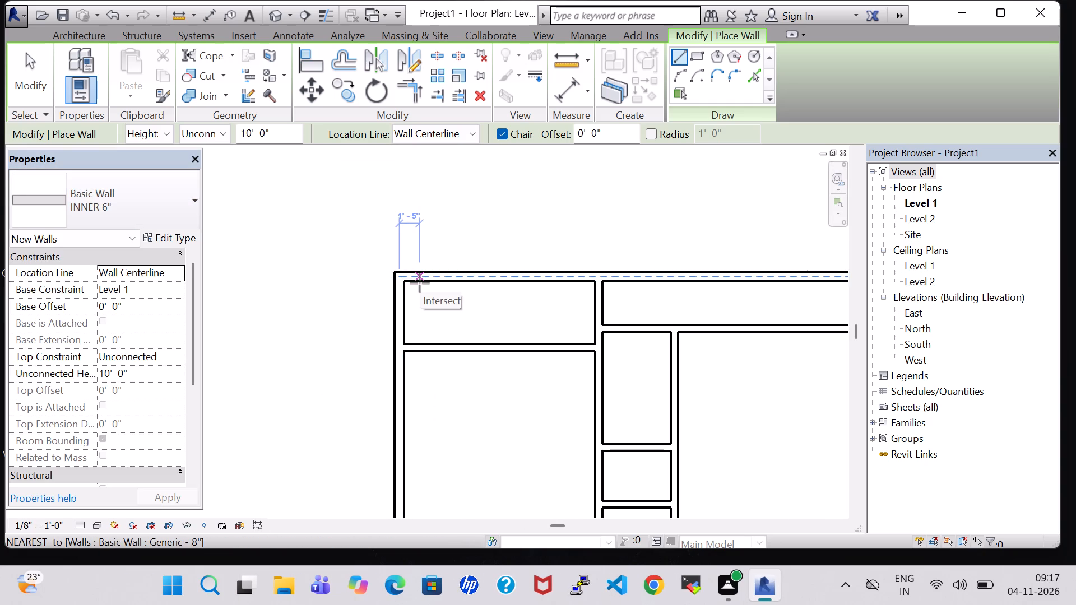
key("1")
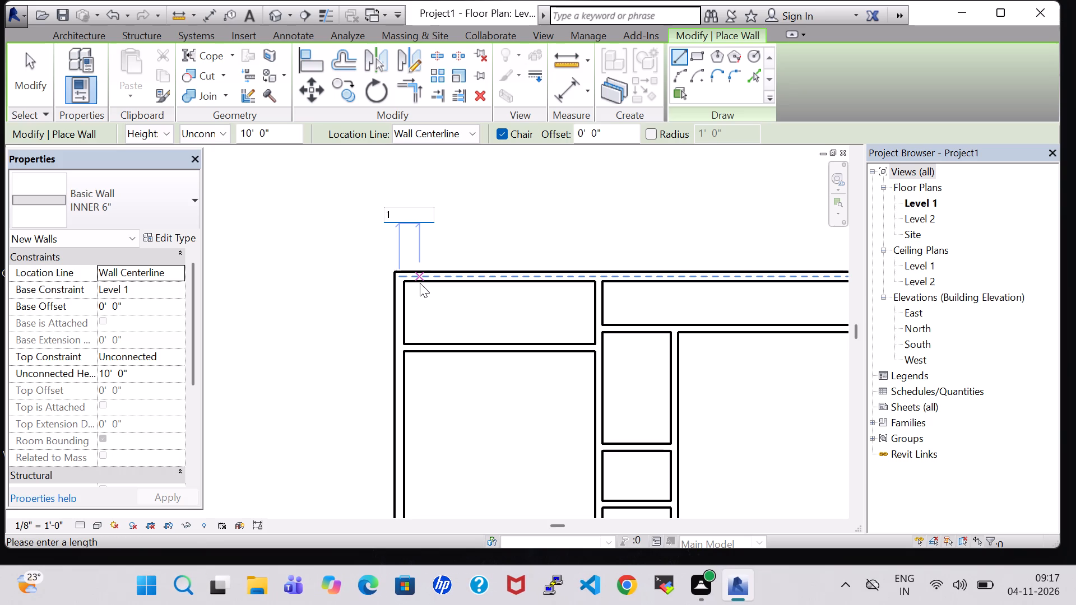
key("apostrophe")
key("BackSpace")
key("BackSpace")
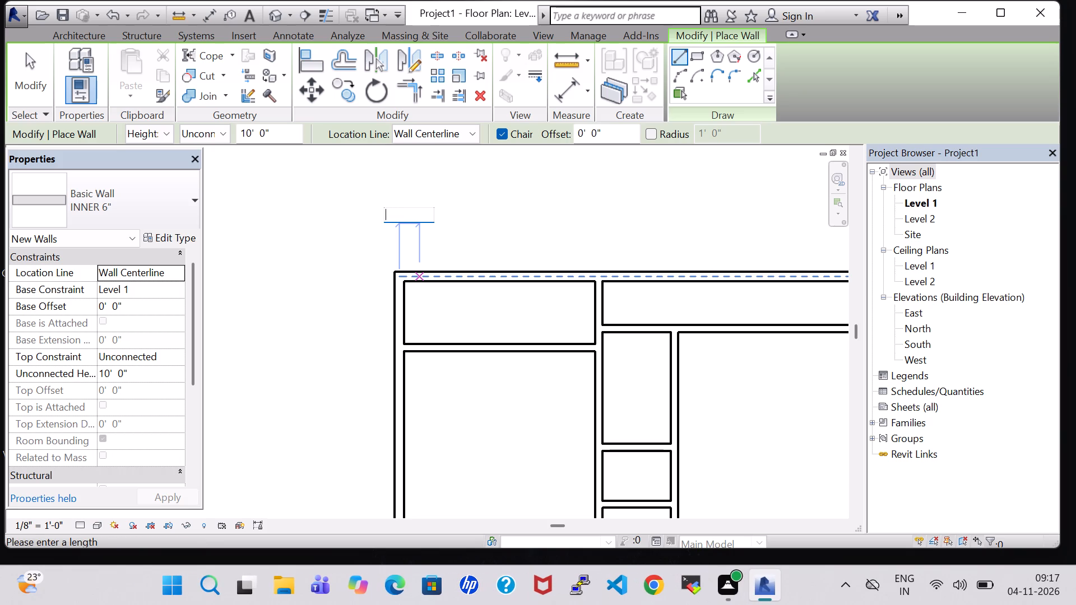
key("4")
key("apostrophe")
key("8")
key("BackSpace")
type("9\"")
key("Return")
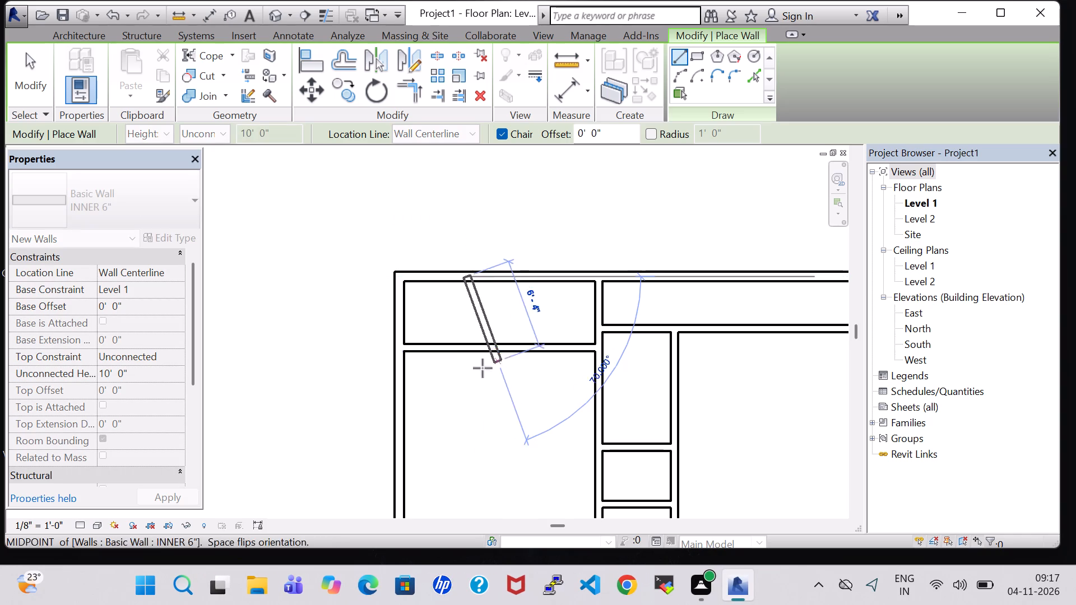
left_click(466, 348)
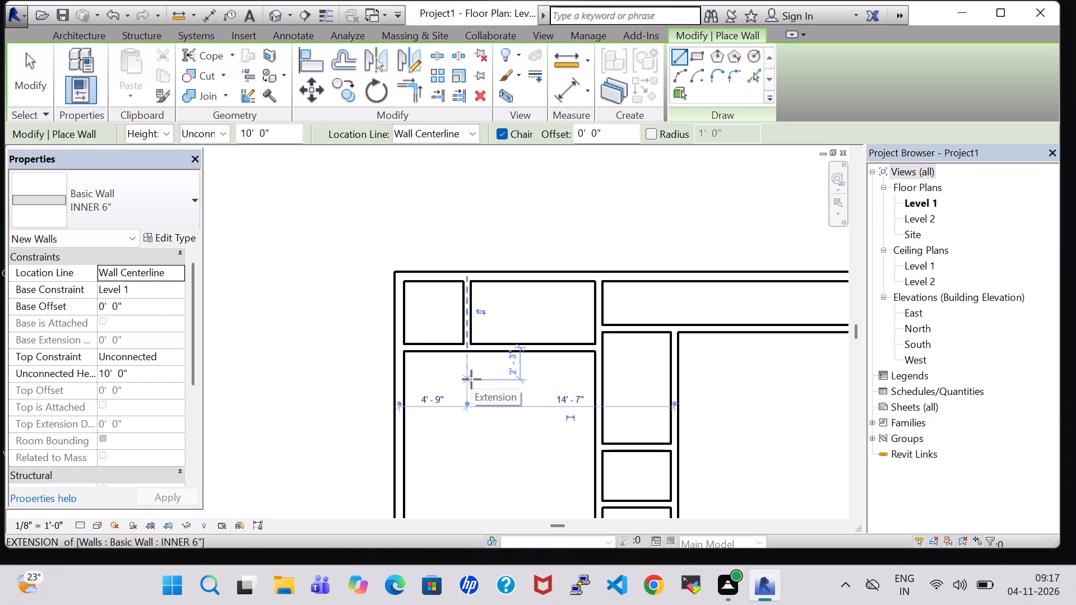
key("Escape")
key("Escape")
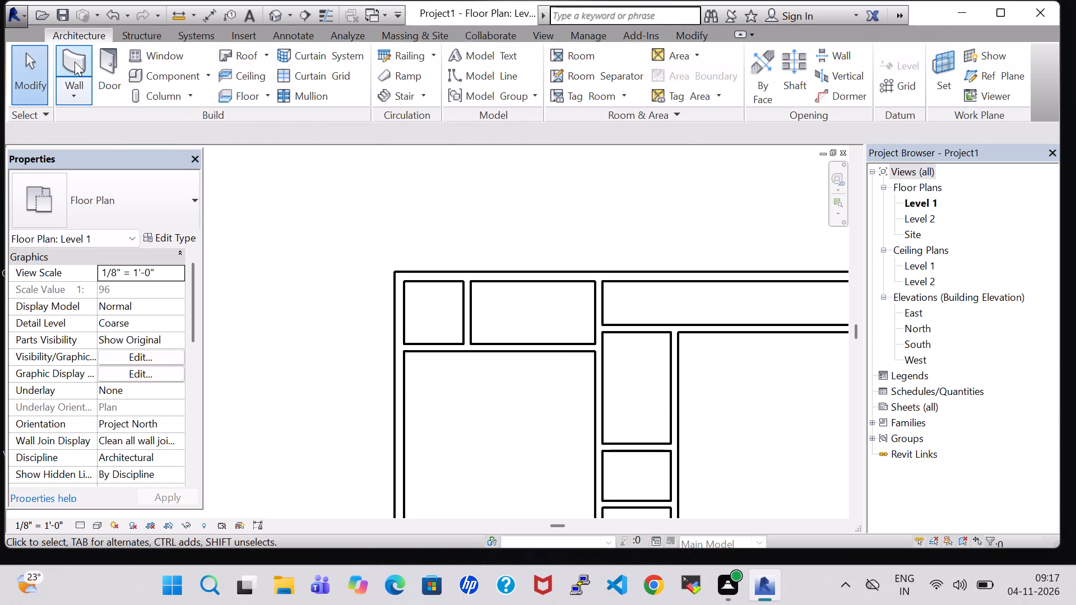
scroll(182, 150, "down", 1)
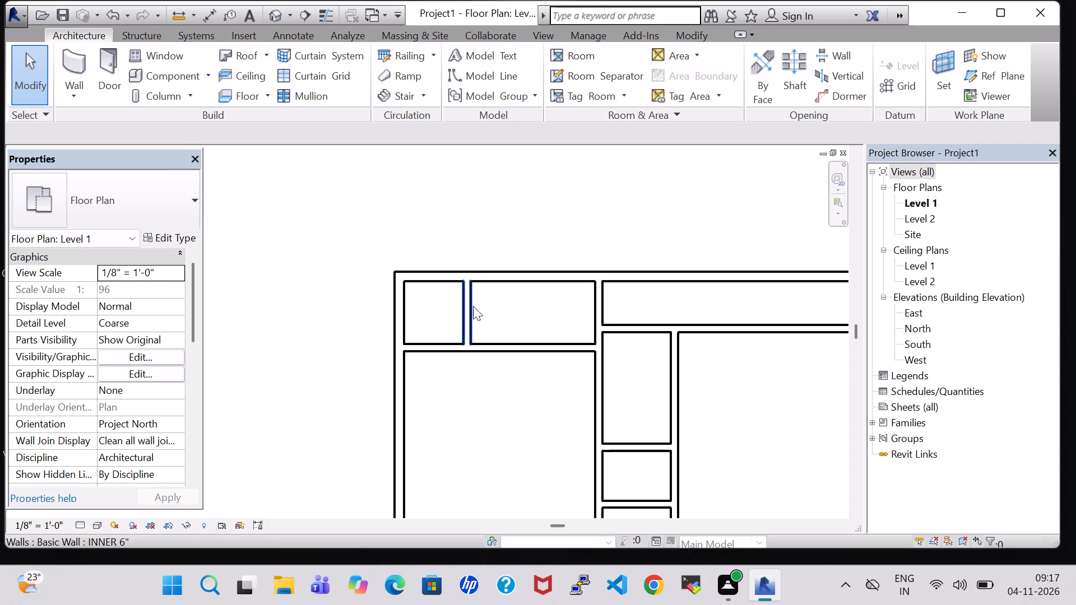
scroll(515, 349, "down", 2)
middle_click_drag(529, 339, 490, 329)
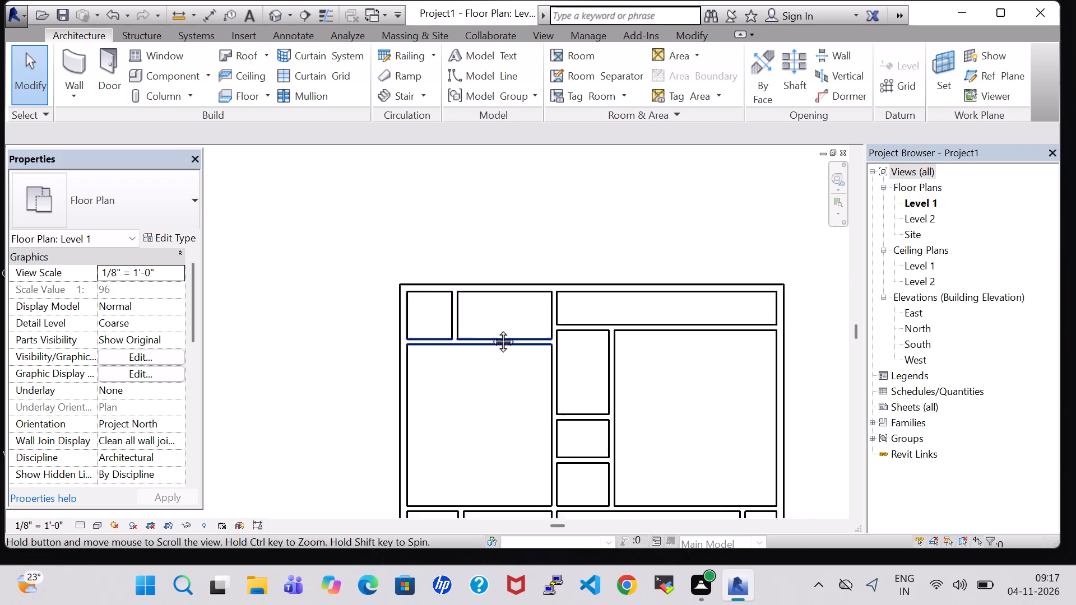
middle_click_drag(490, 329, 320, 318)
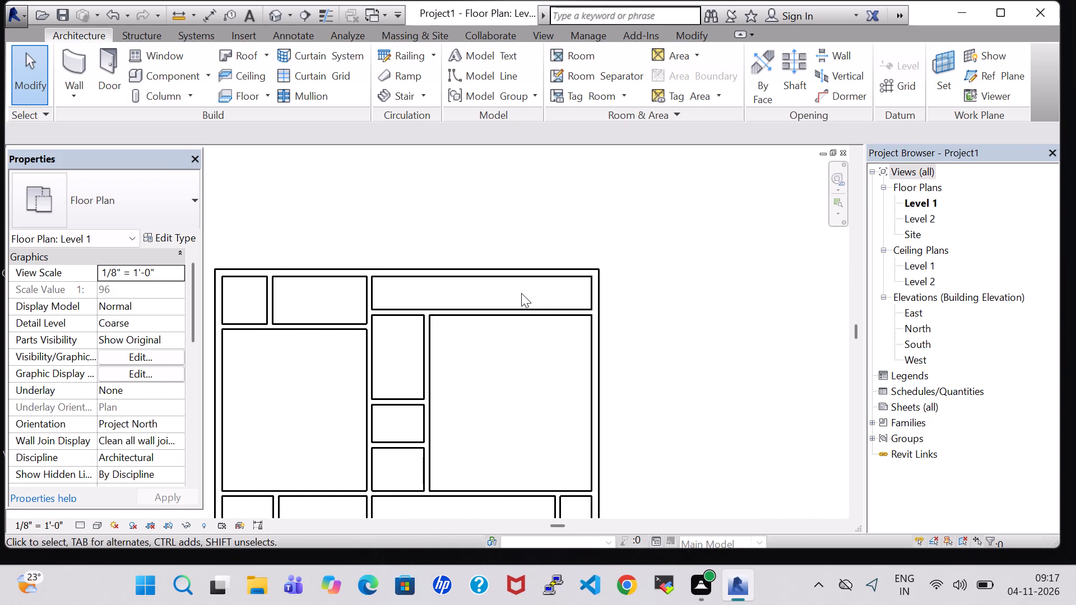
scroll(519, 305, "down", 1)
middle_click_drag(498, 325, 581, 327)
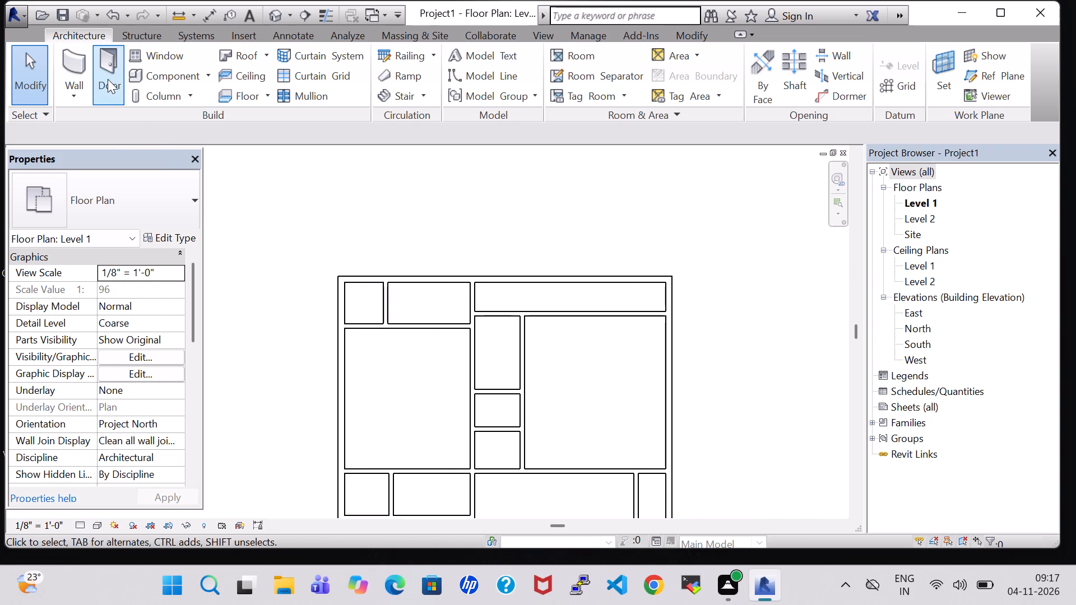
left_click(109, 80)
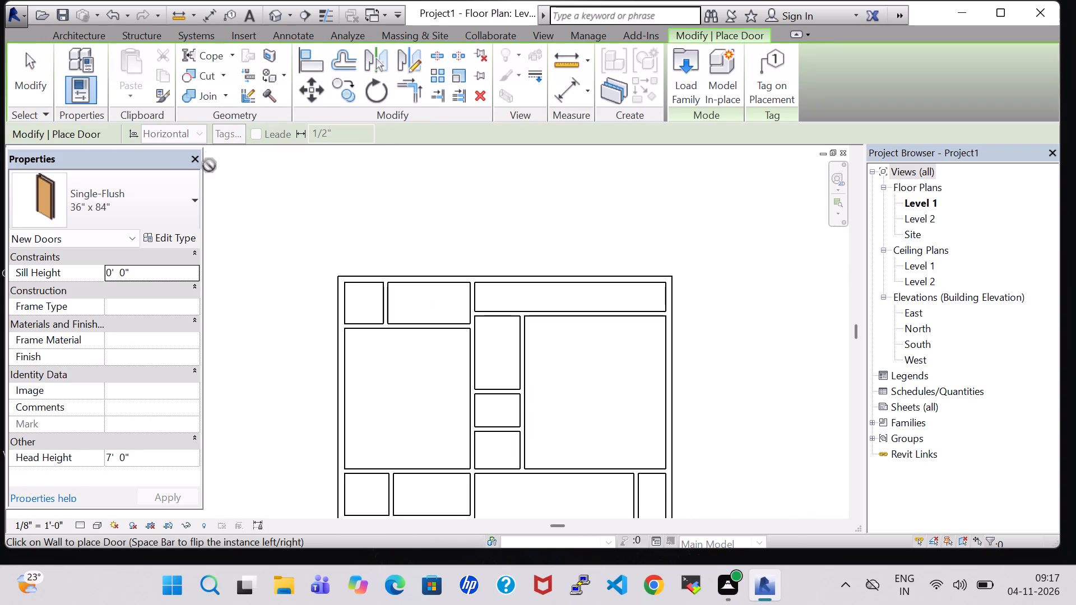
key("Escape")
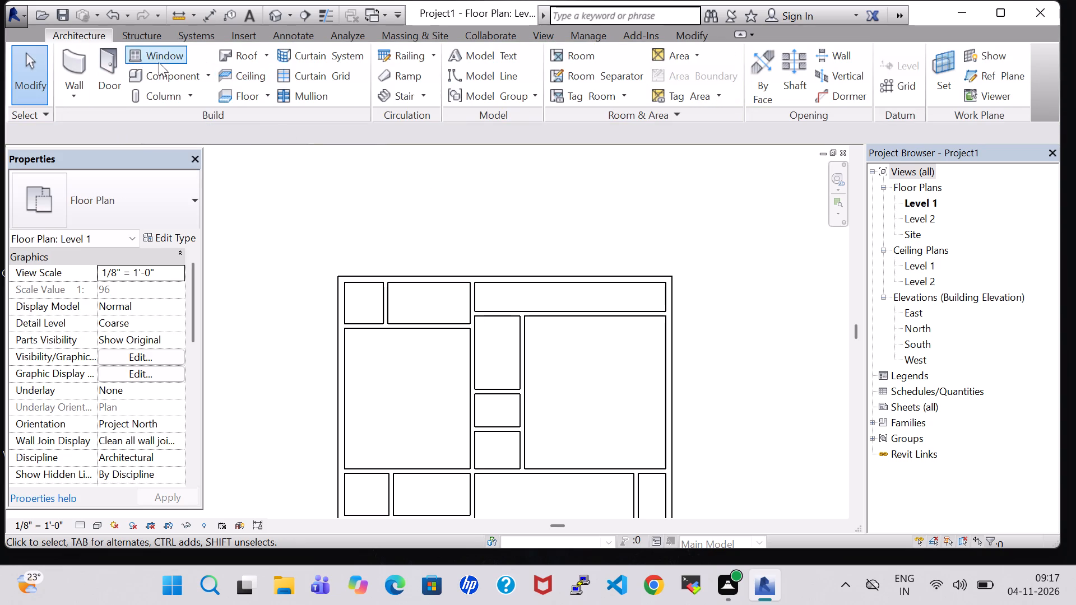
Open up the wall below the small top-left room by splitting it with a gap near both sides and deleting the piece between.
left_click(682, 38)
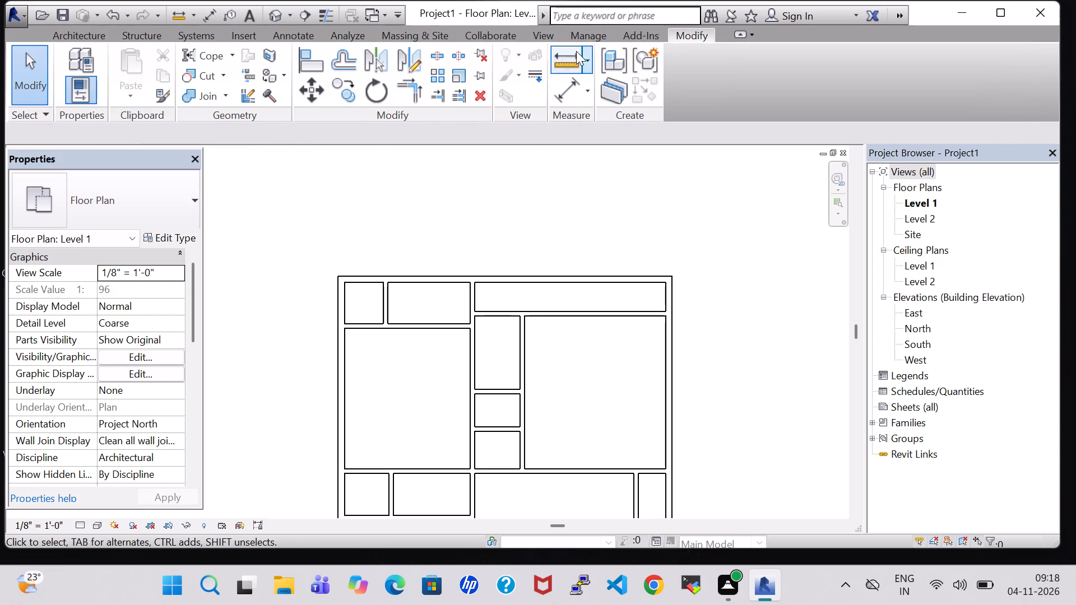
left_click(453, 54)
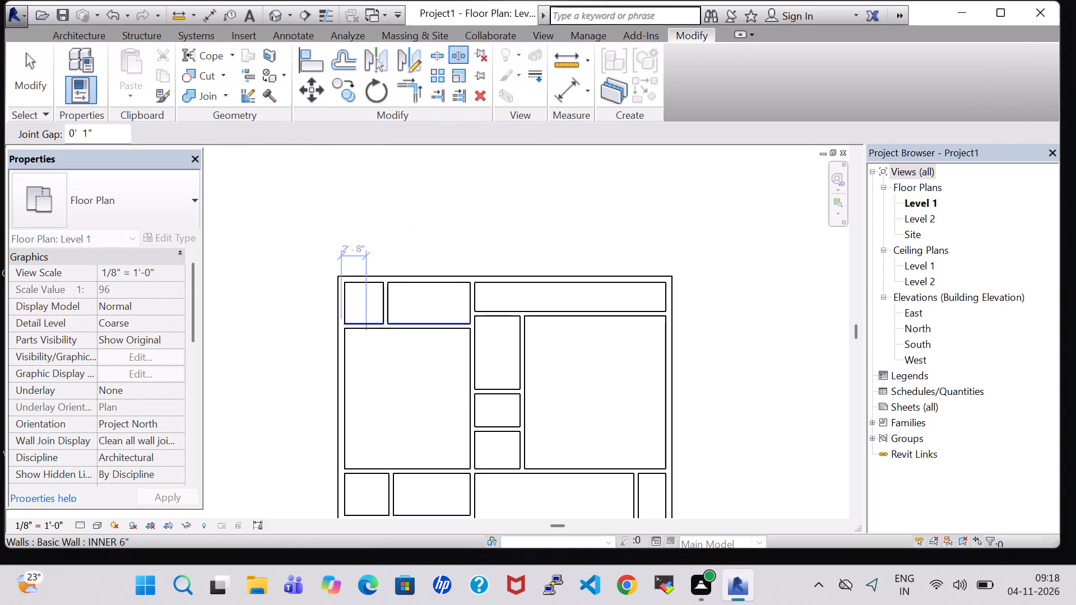
scroll(367, 323, "up", 7)
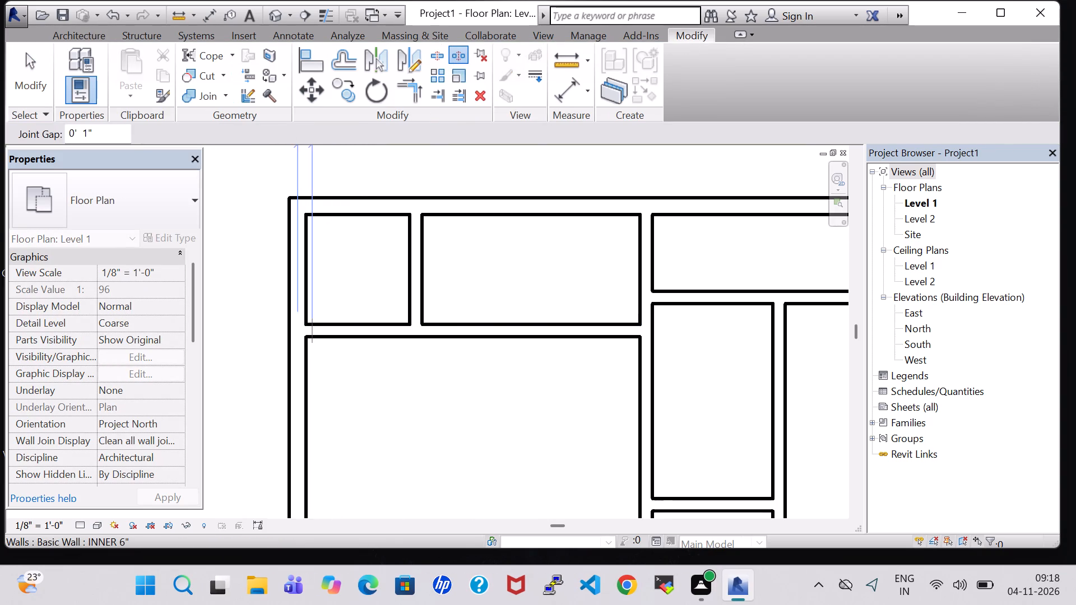
left_click(313, 329)
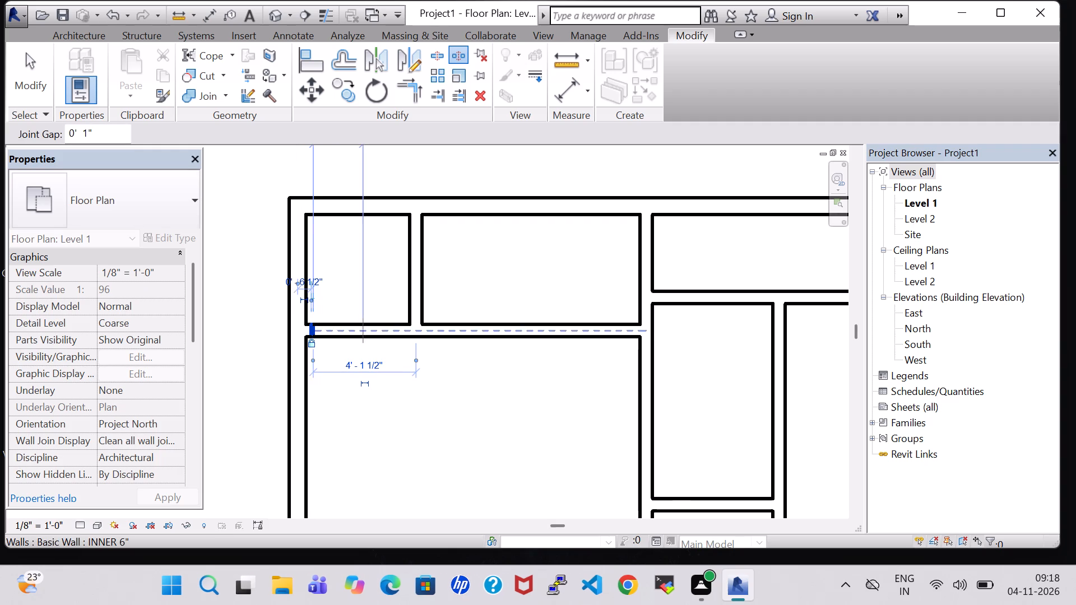
left_click(399, 331)
key("Escape")
key("Escape")
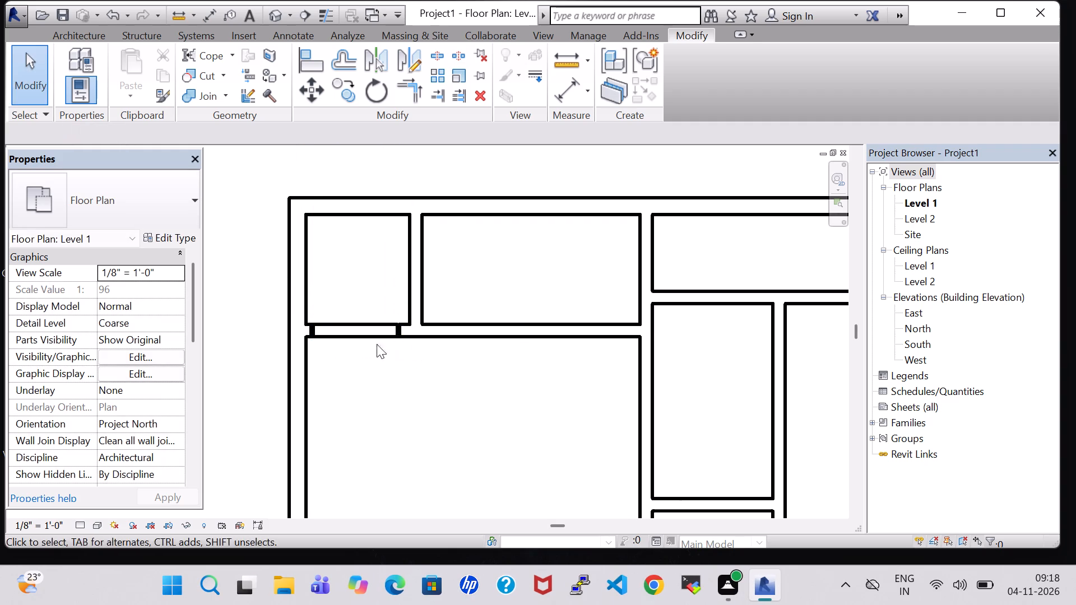
left_click(369, 332)
key("Delete")
left_click(386, 374)
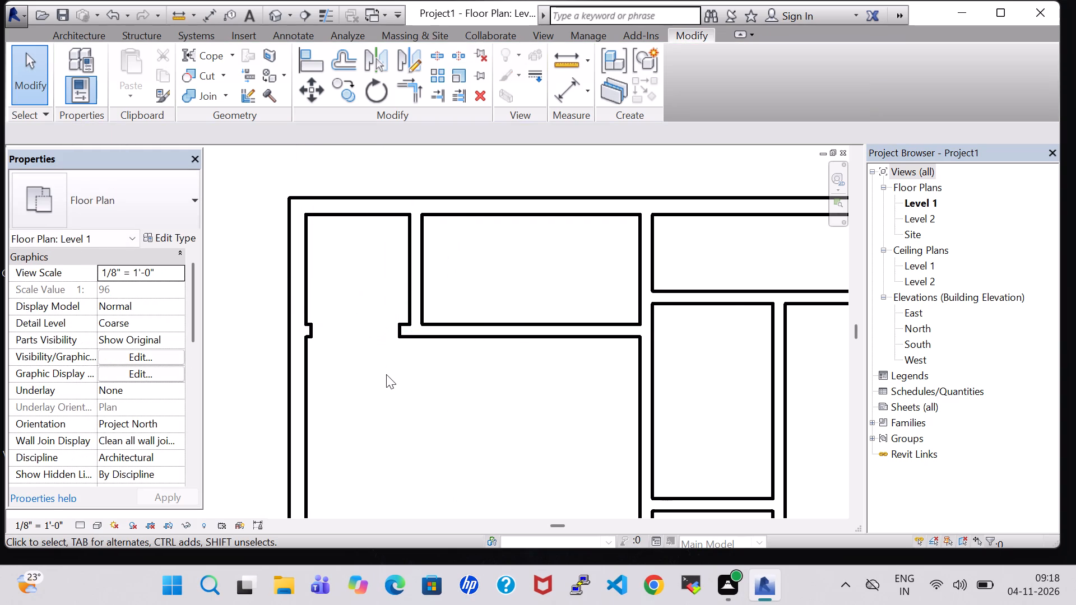
Place a Single-Flush 36" x 84" door in the new top-left partition, about 2' 11" from the top exterior wall, swinging into the right-hand room.
scroll(386, 374, "down", 3)
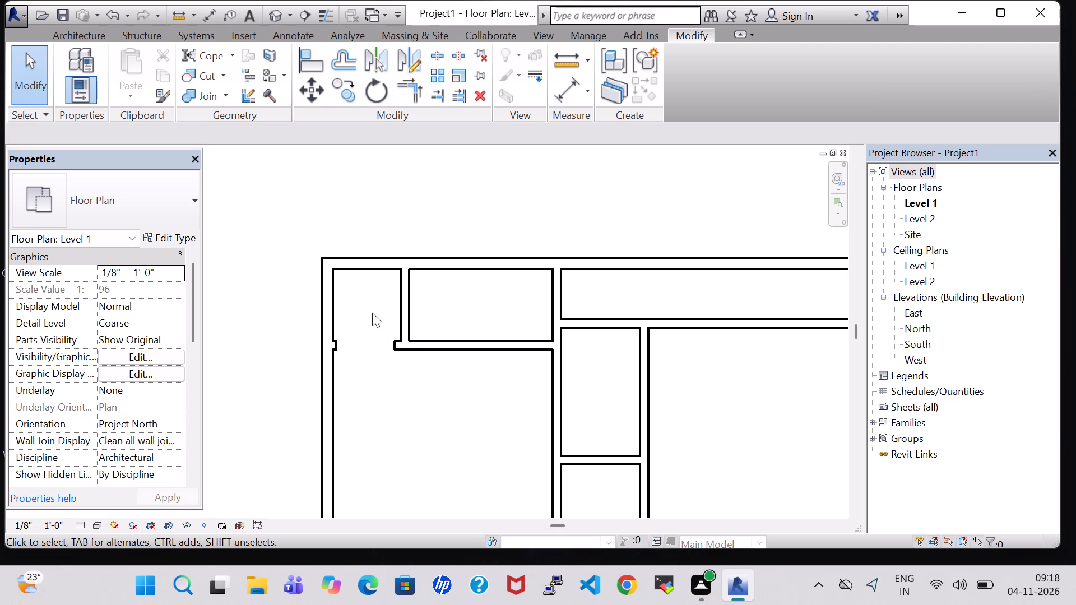
left_click(70, 41)
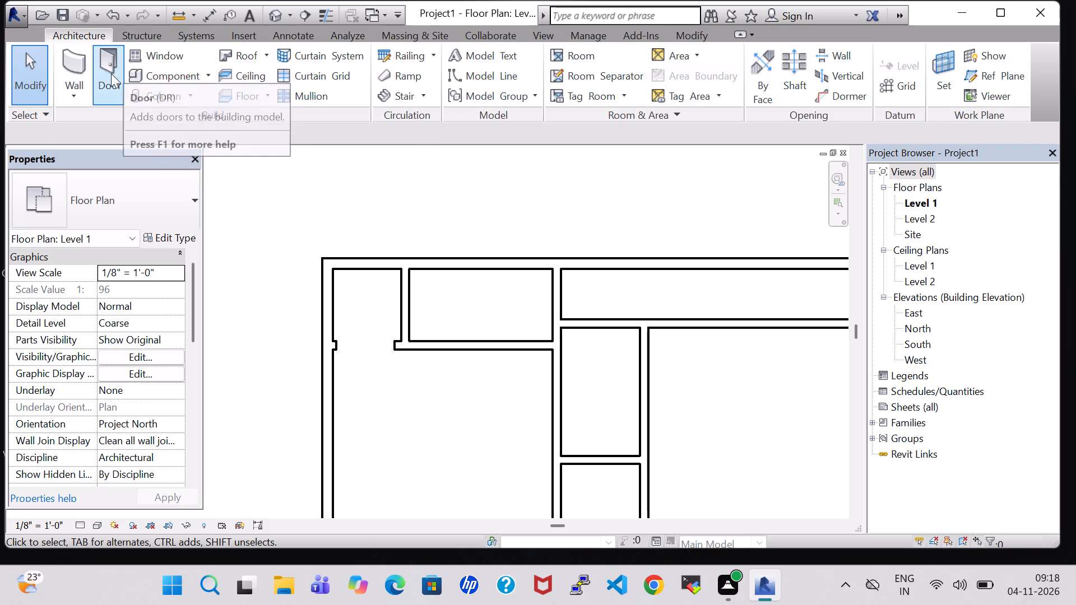
left_click(99, 66)
left_click(131, 221)
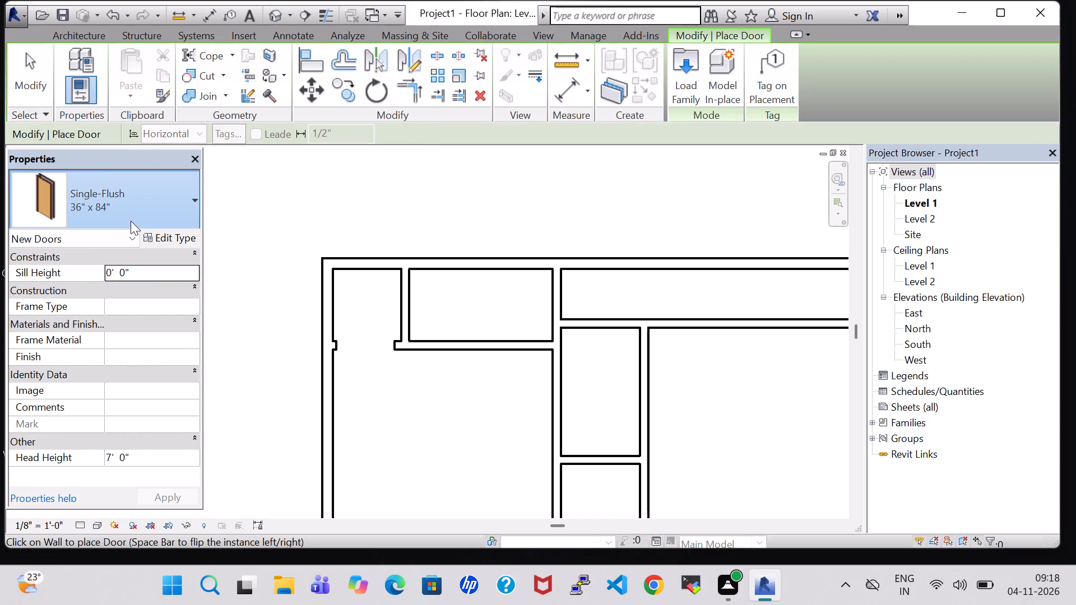
left_click(136, 200)
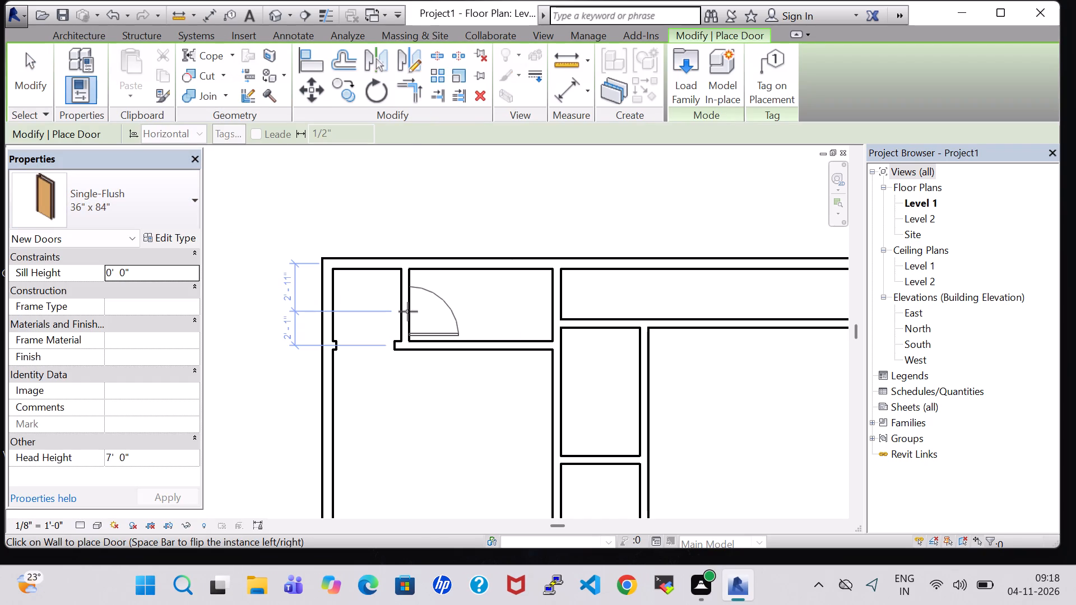
left_click(408, 311)
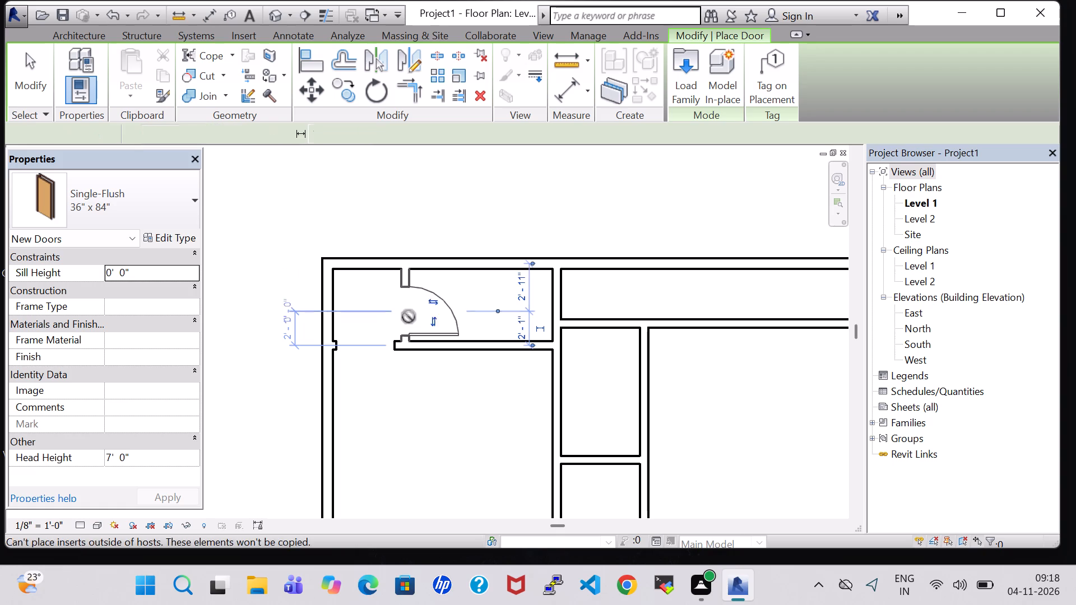
key("Escape")
key("Escape")
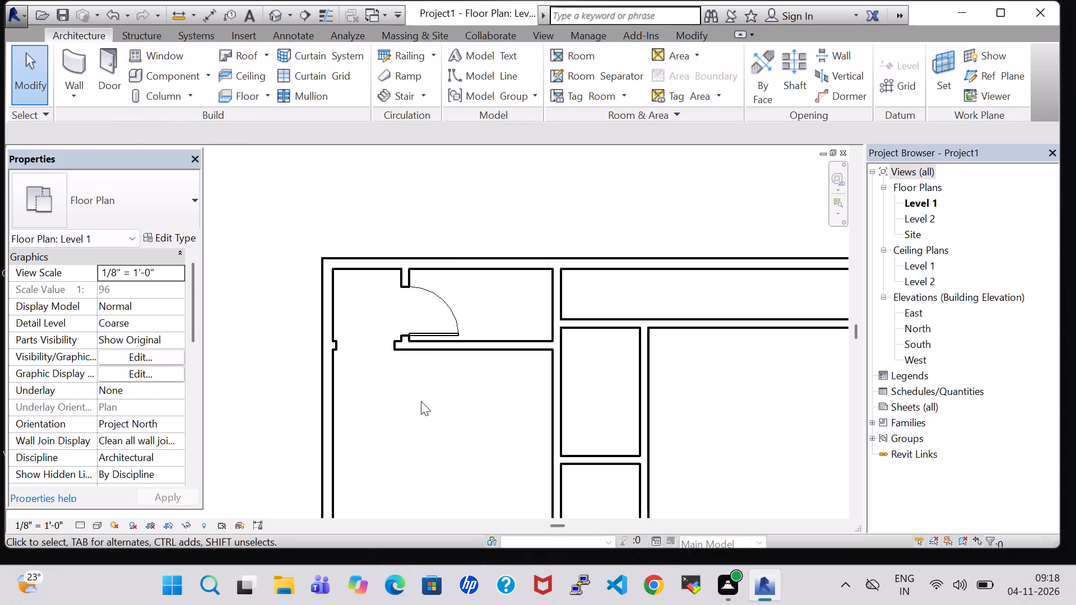
scroll(421, 401, "down", 4)
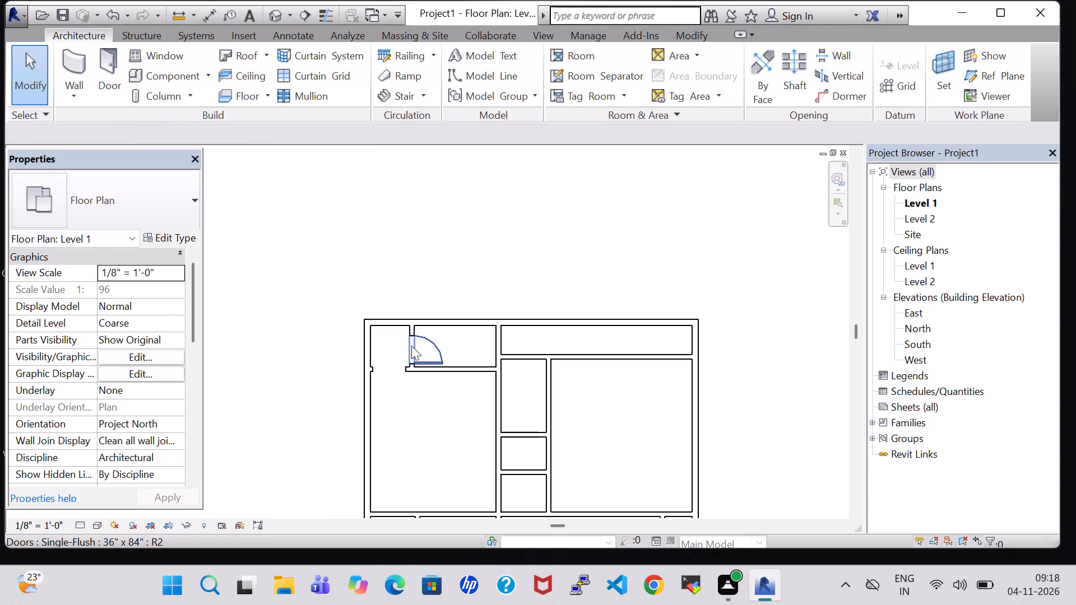
Move the horizontal wall below the top-left door room down about 1 foot.
left_click(462, 370)
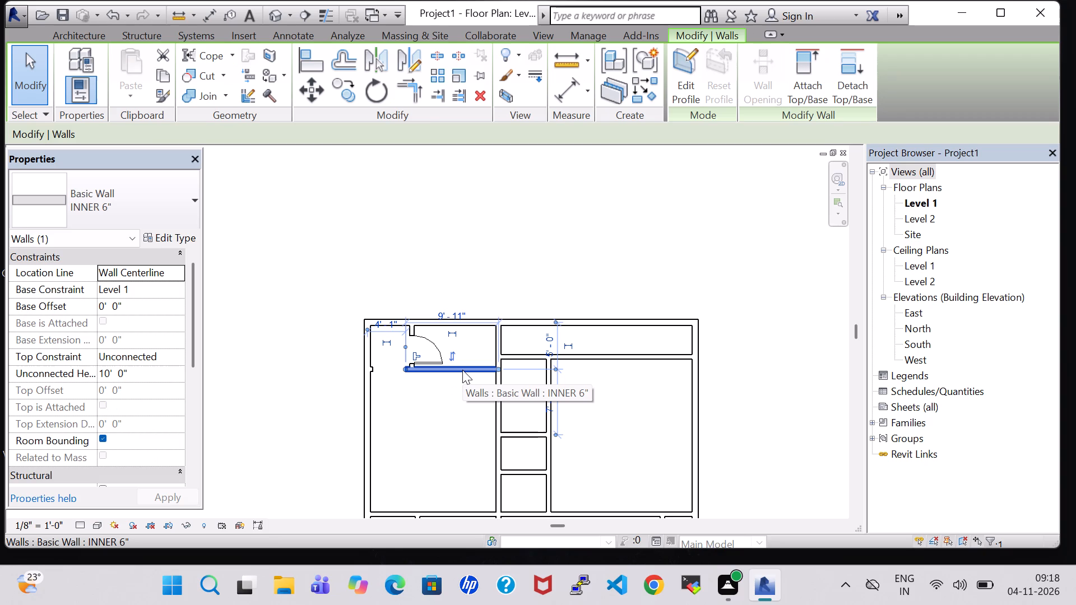
key("Down")
key("Down")
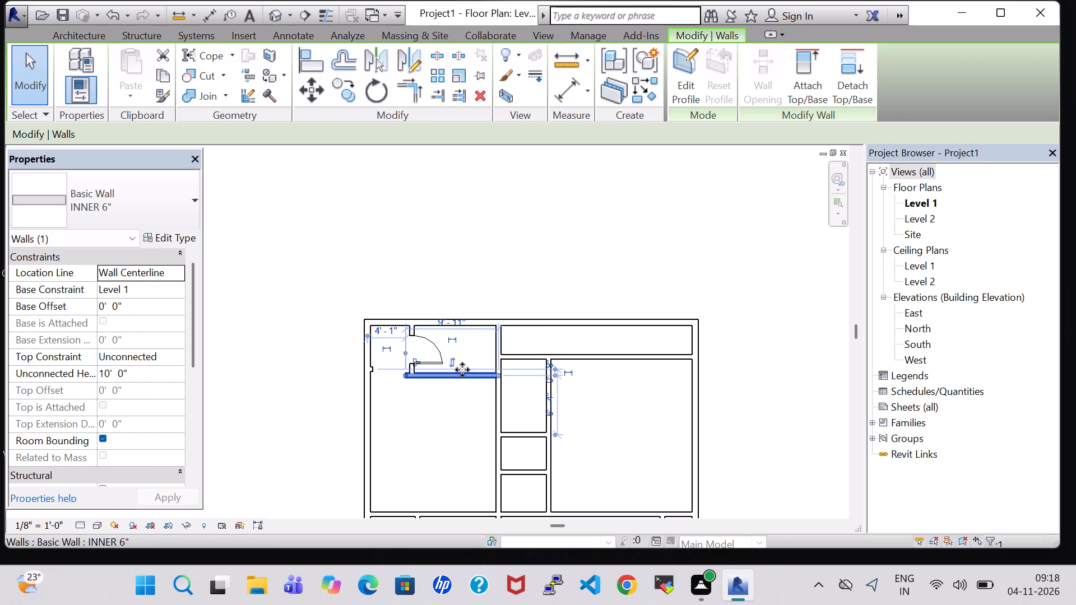
key("Down")
left_click(446, 446)
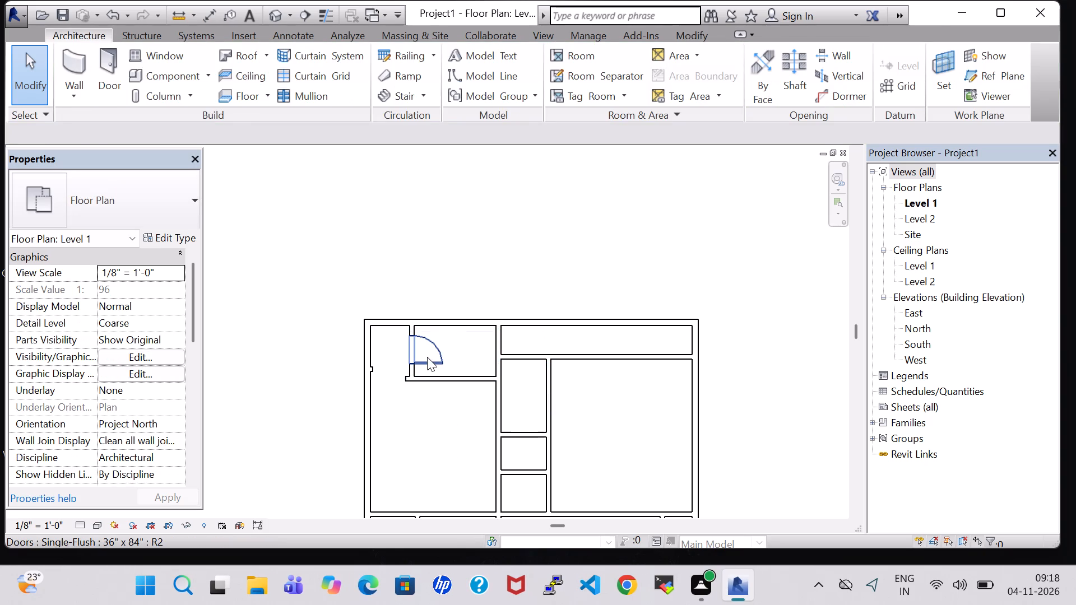
Move the Single-Flush door in the top-left partition down its wall by about 1 foot.
left_click(427, 357)
key("Down")
key("Down")
key("Down")
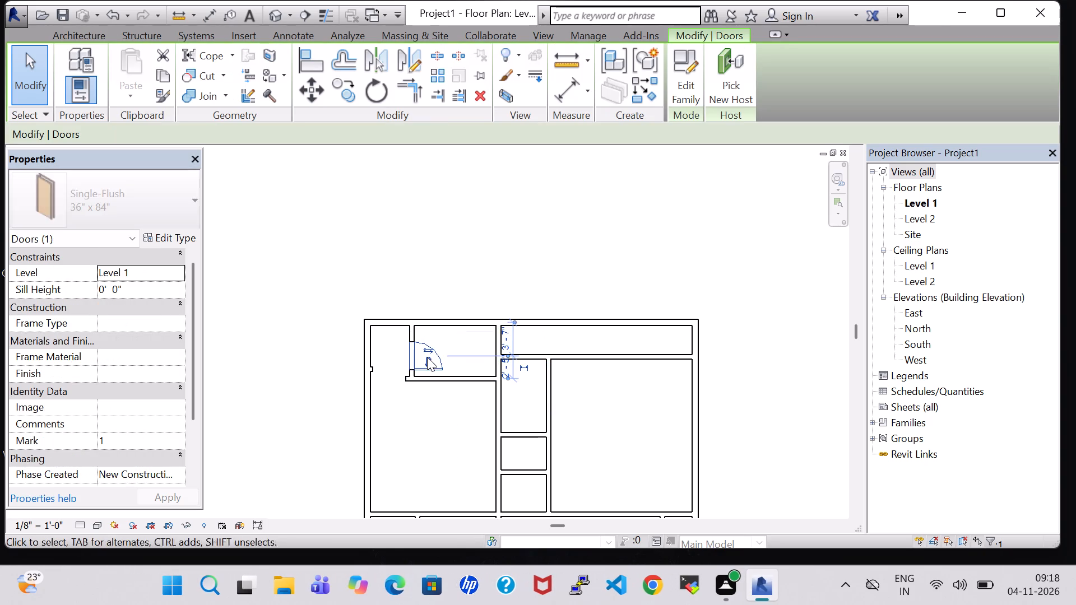
left_click(410, 402)
Move the short wall stub at the left exterior wall down to 6' 0" from the top exterior wall.
left_click(372, 371)
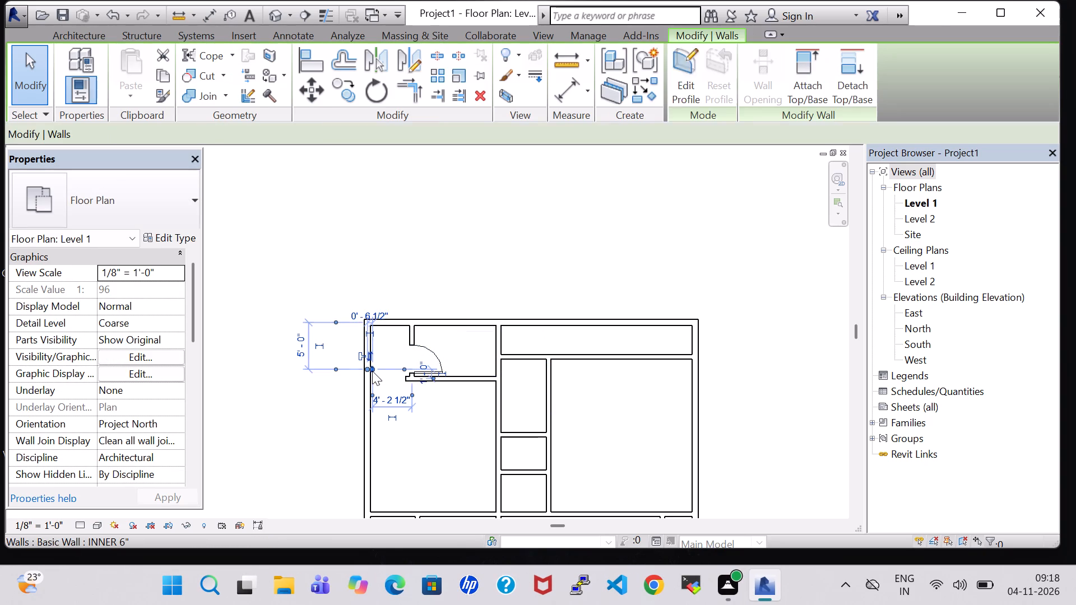
key("Down")
key("Down")
key("Down")
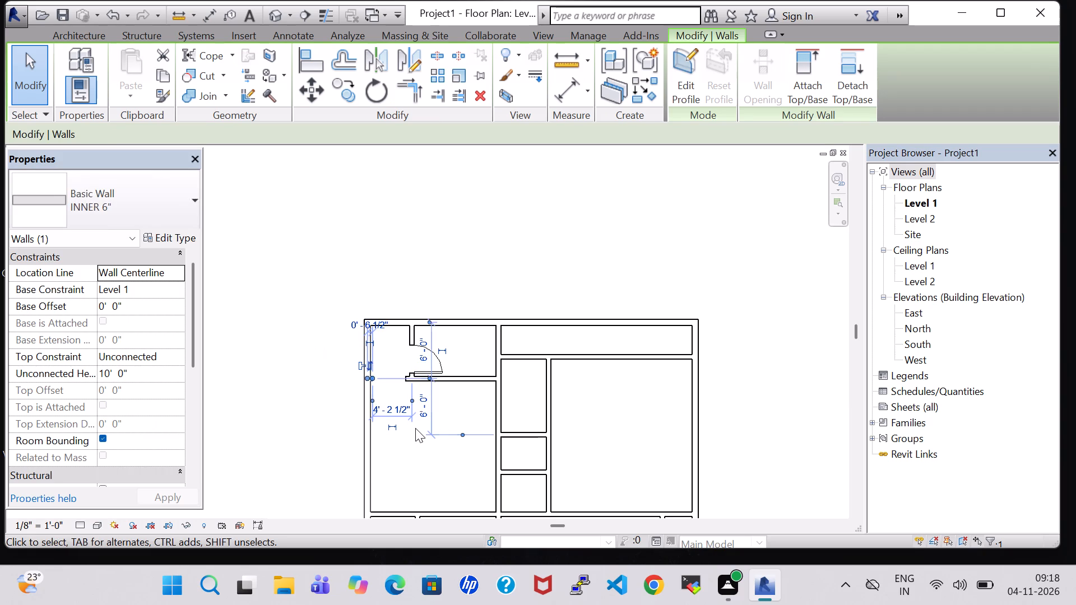
left_click(428, 472)
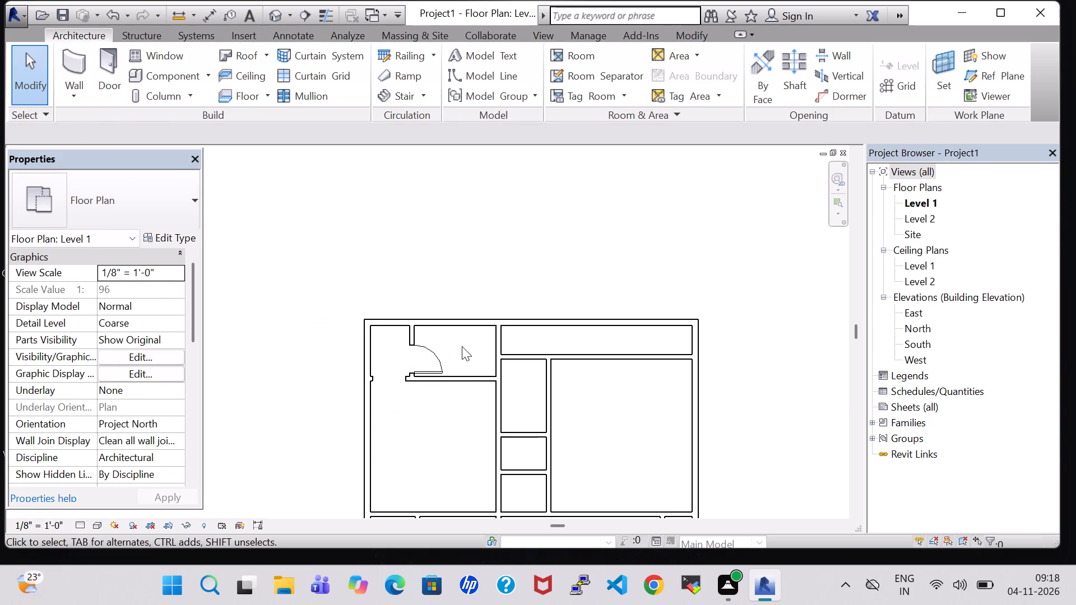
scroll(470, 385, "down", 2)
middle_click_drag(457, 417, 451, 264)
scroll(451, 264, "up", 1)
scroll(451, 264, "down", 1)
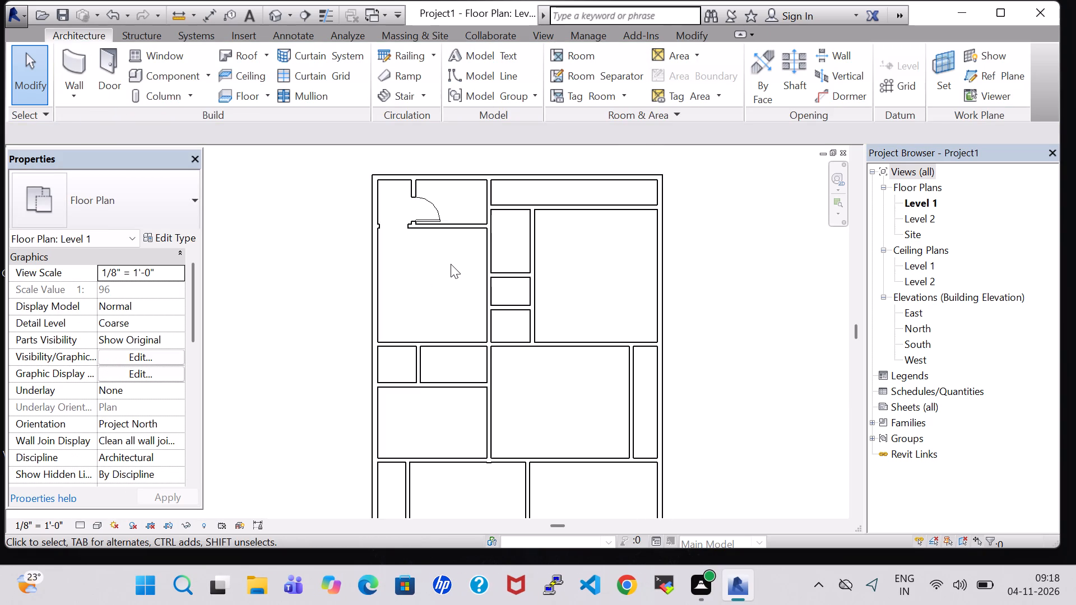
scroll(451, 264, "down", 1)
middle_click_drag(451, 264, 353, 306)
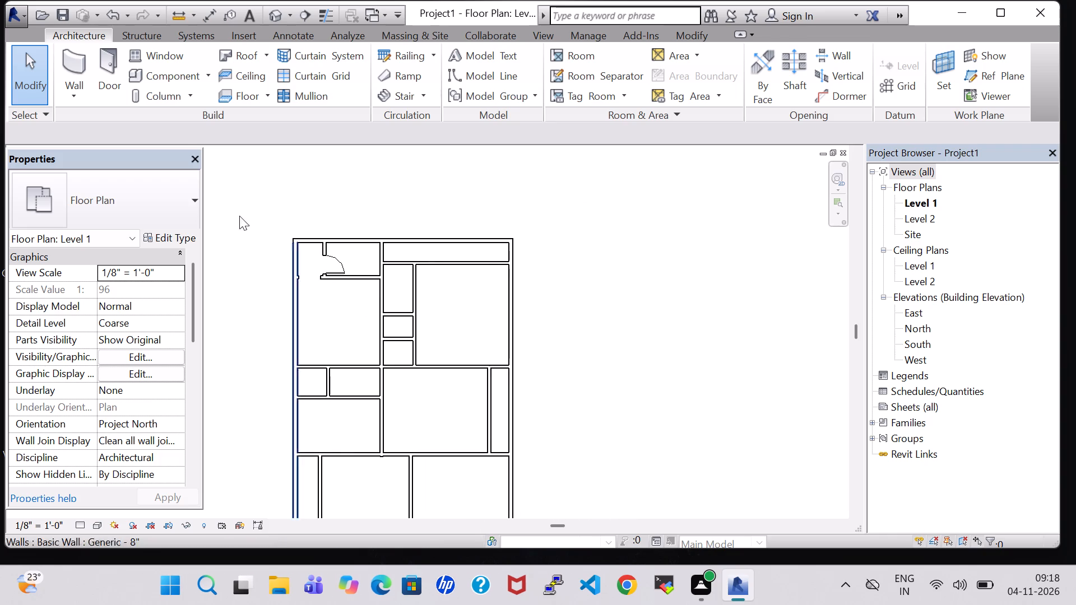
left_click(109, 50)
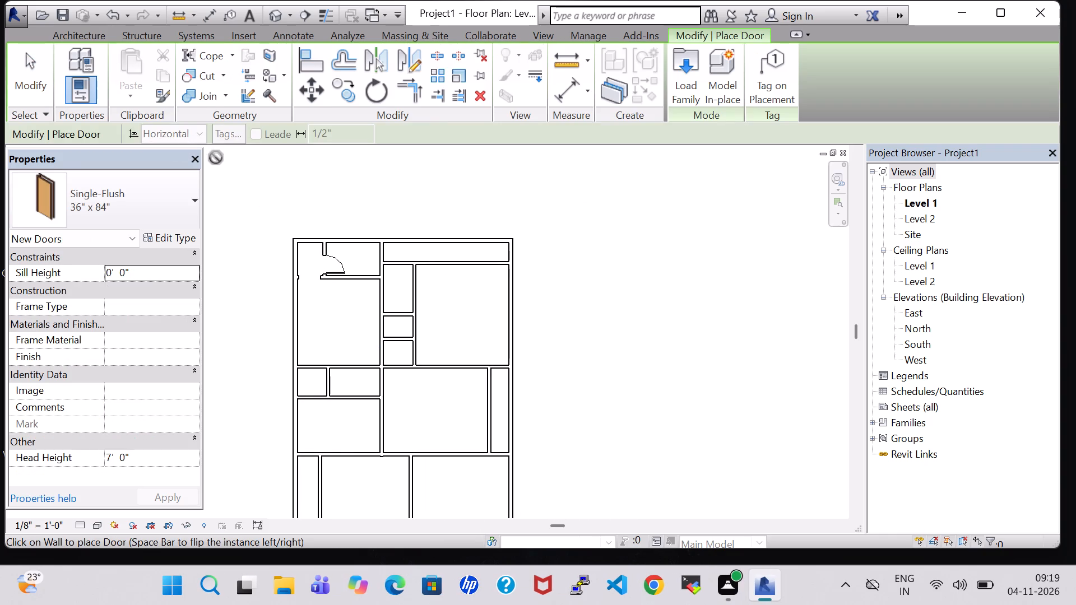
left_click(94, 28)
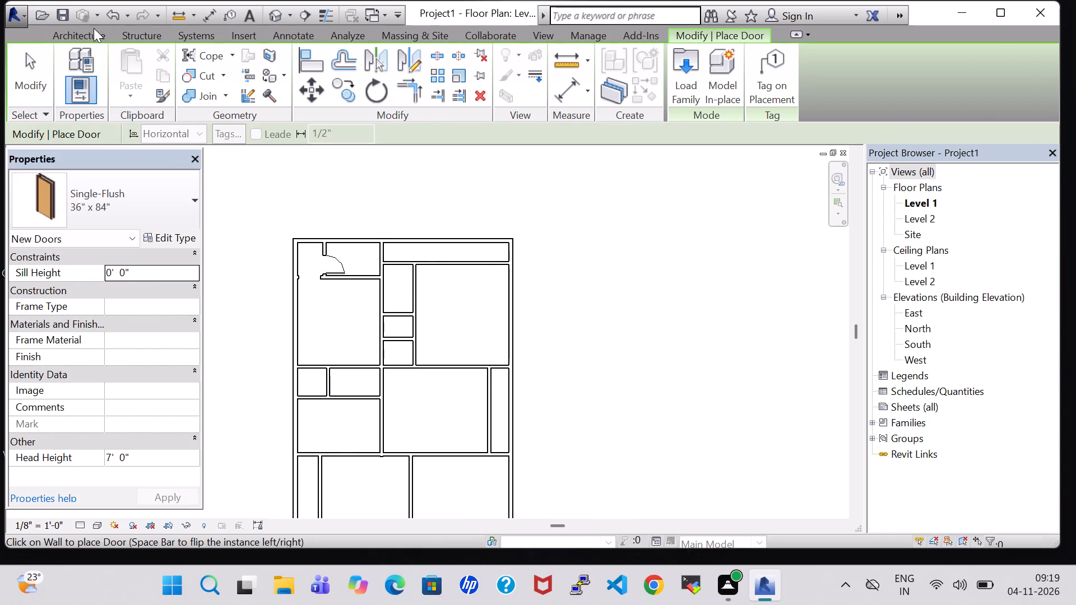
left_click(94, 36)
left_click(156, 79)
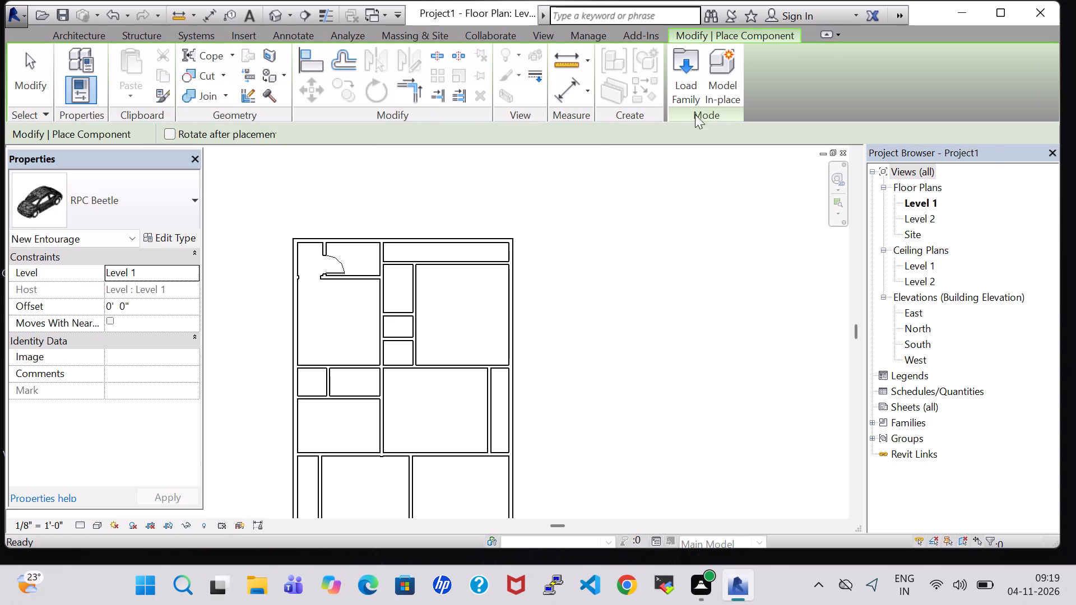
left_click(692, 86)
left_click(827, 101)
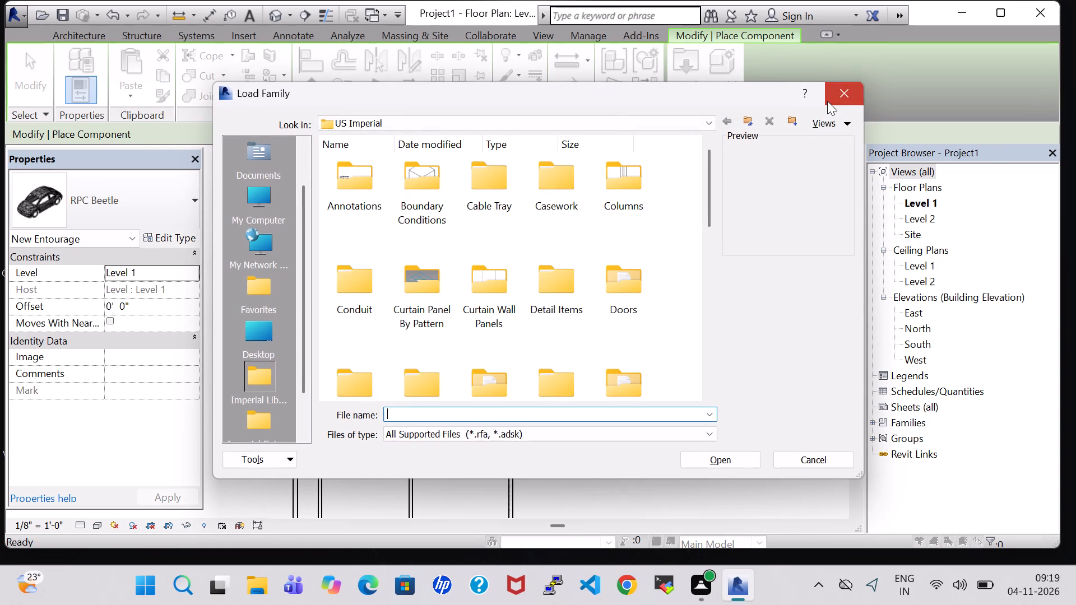
Load the Door-Exterior-Single-Entry-Half Arch Glass-Wood_Clad family from the Residential doors folder of the US Imperial library.
left_click(97, 36)
left_click(108, 64)
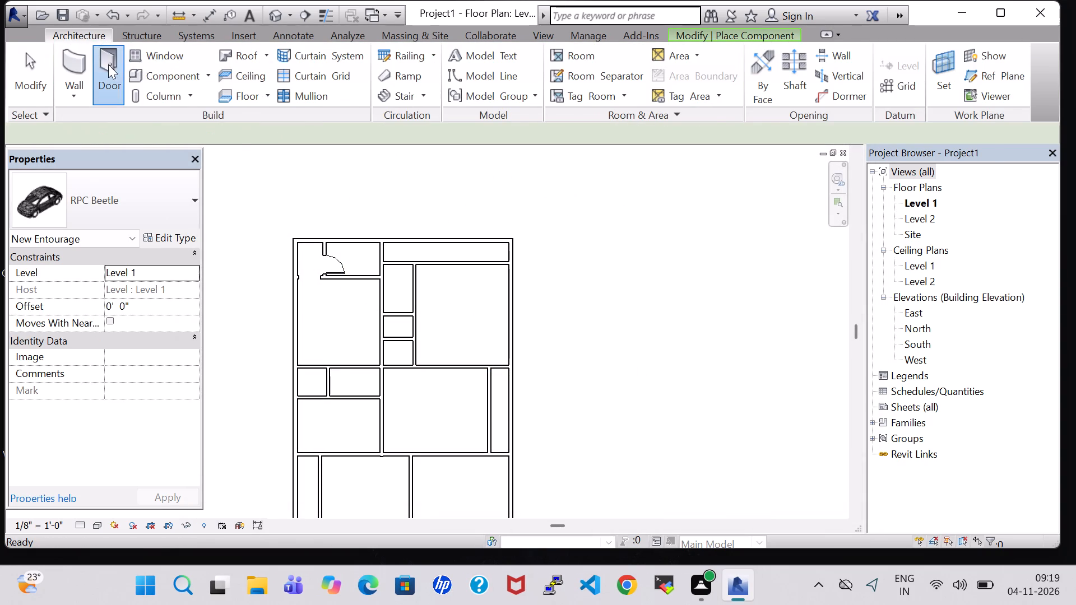
left_click(694, 85)
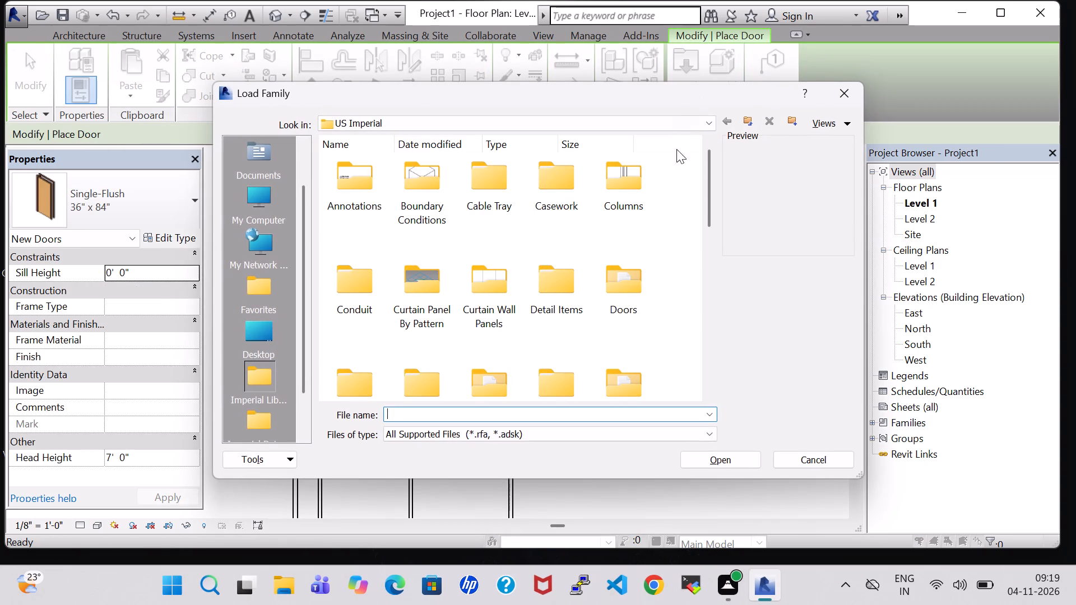
double_click(611, 289)
double_click(511, 205)
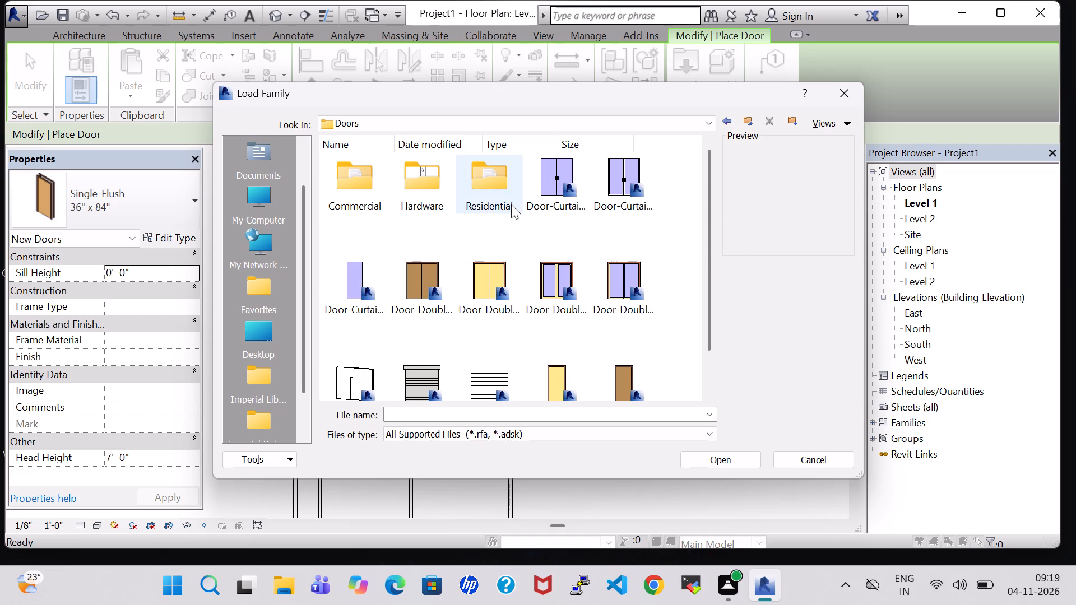
left_click(559, 188)
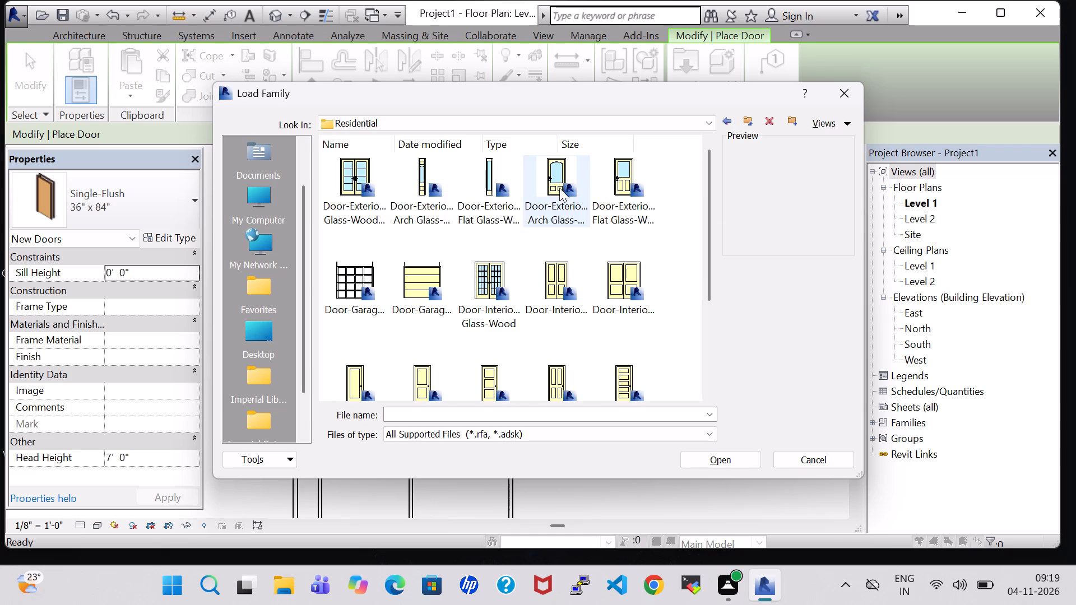
left_click(713, 462)
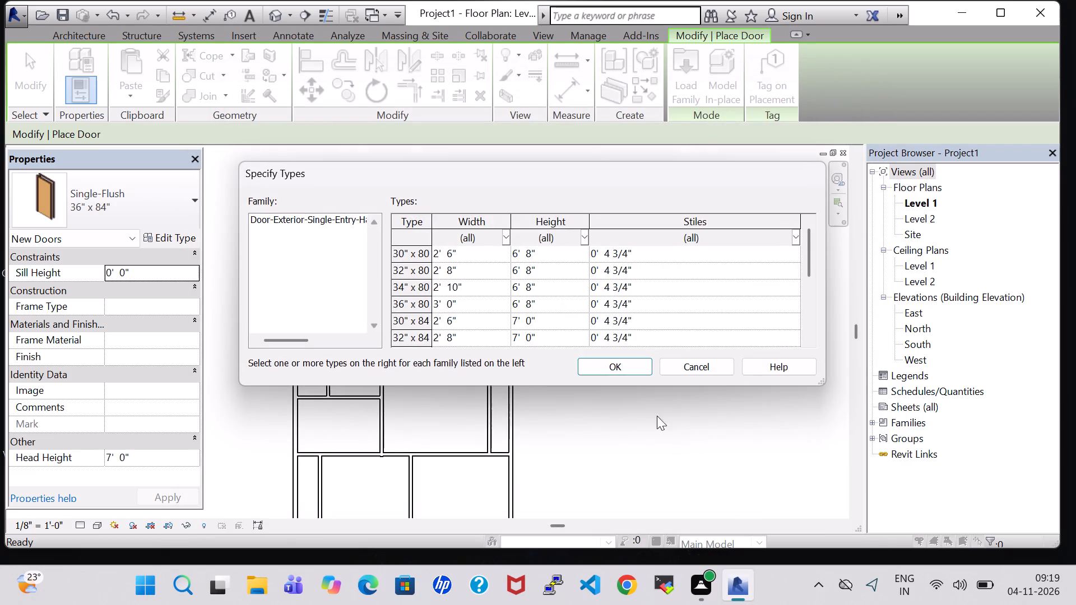
left_click(610, 366)
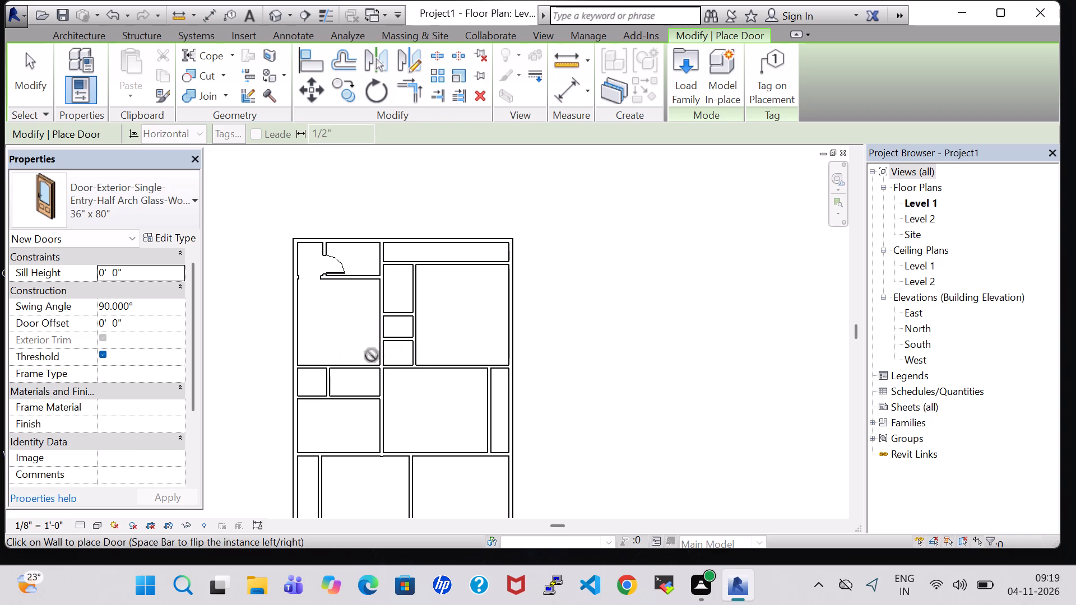
Place outward-swinging 36" x 80" half-arch doors in the lowest small central room's left and right walls, about 2' 5" and 2' 7" below its upper wall.
scroll(374, 355, "up", 10)
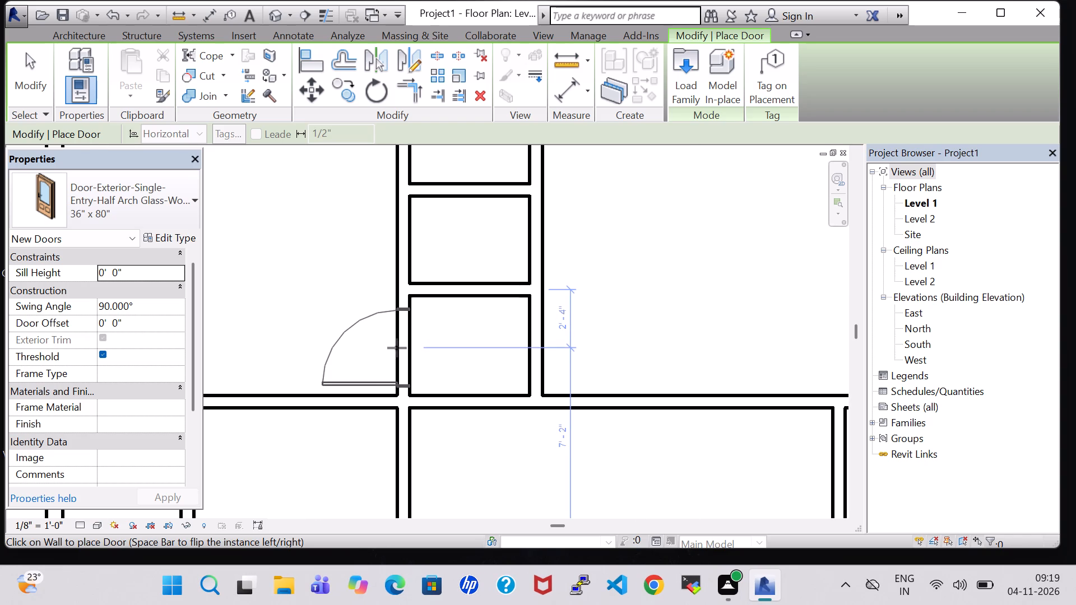
left_click(397, 350)
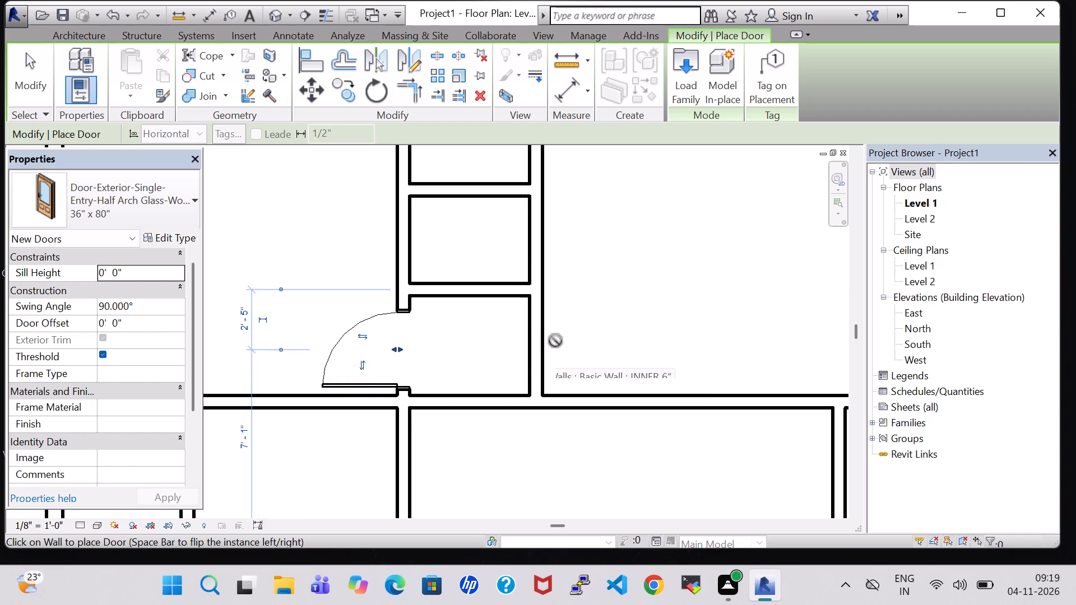
key("space")
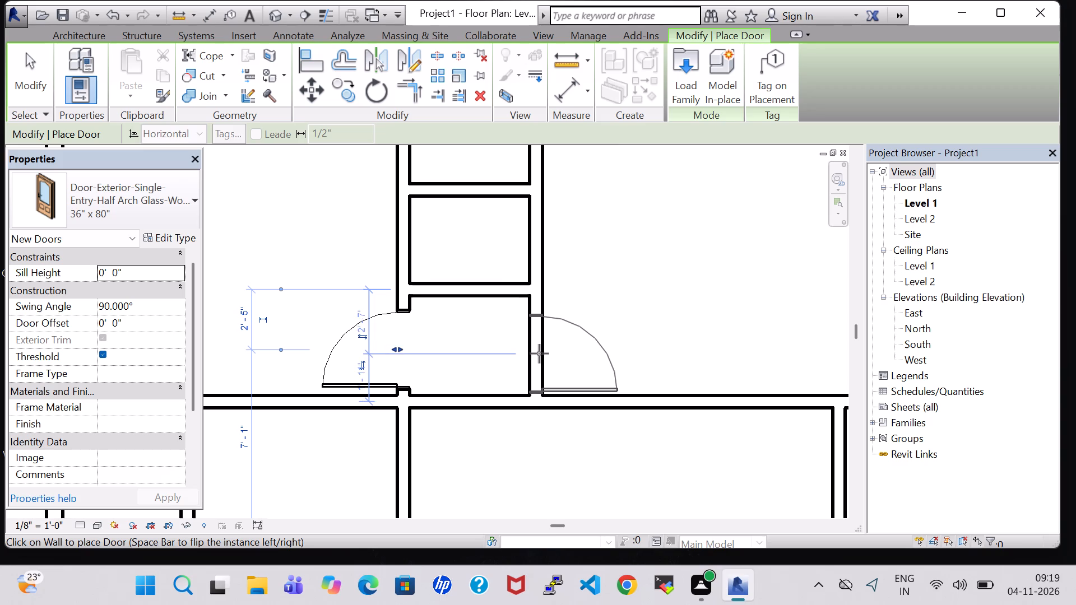
left_click(539, 353)
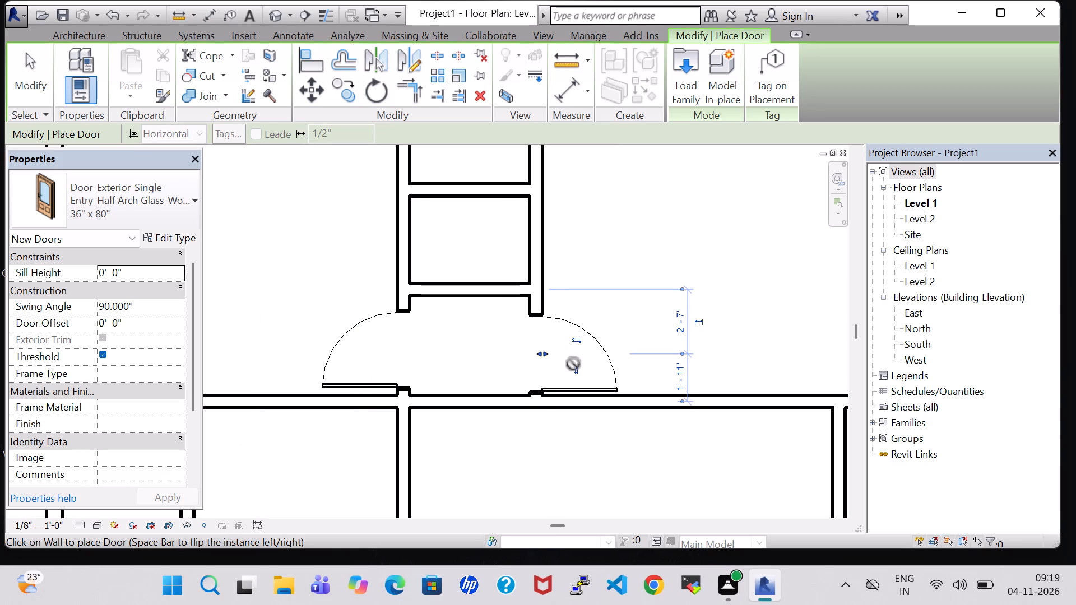
key("Escape")
key("Escape")
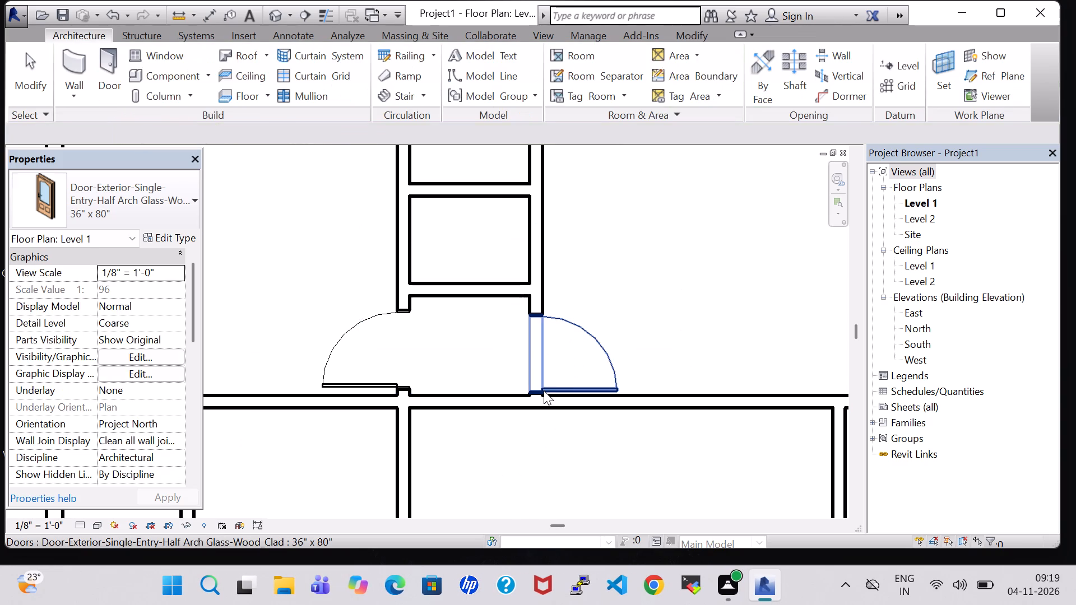
Nudge the door in the small central room's right wall up to 2' 5" from the wall above.
left_click(569, 388)
key("Up")
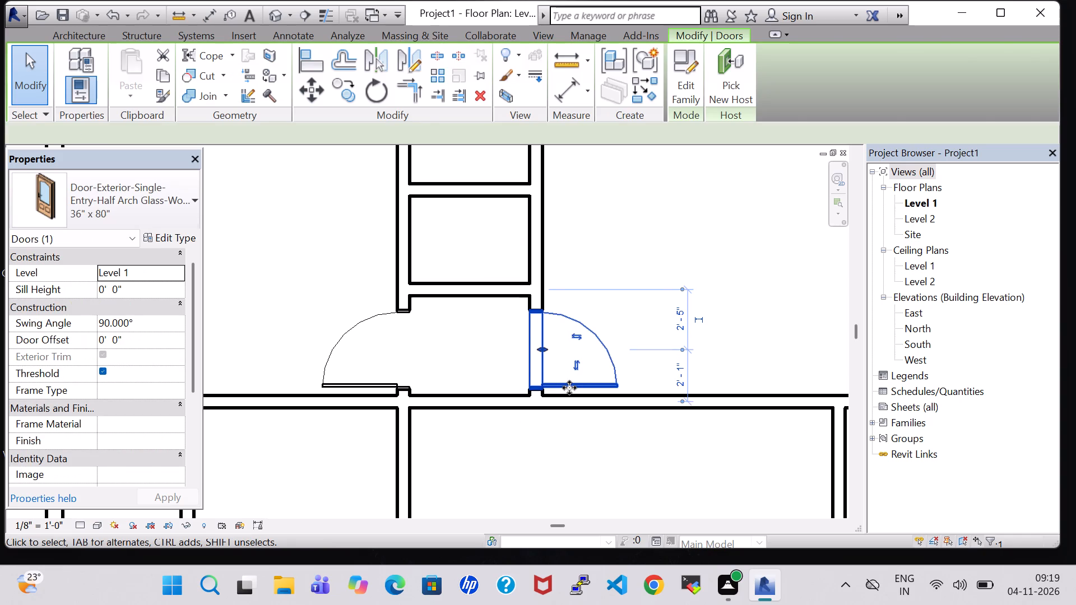
left_click(559, 428)
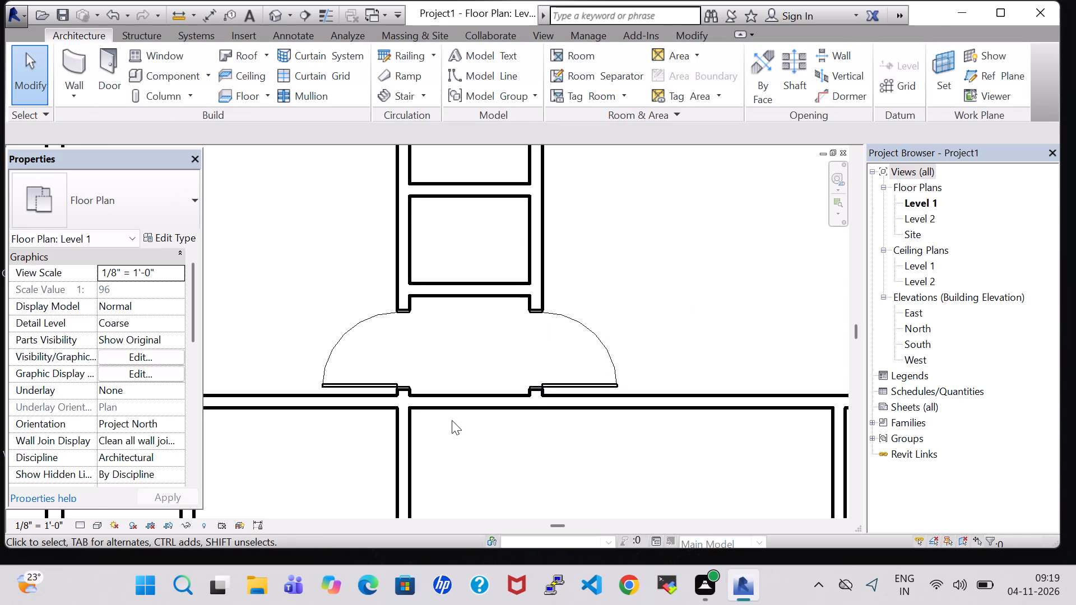
Open the right wall of the small room above the two new doors by splitting it twice and deleting the piece between, about 2' 11" long.
scroll(452, 420, "down", 9)
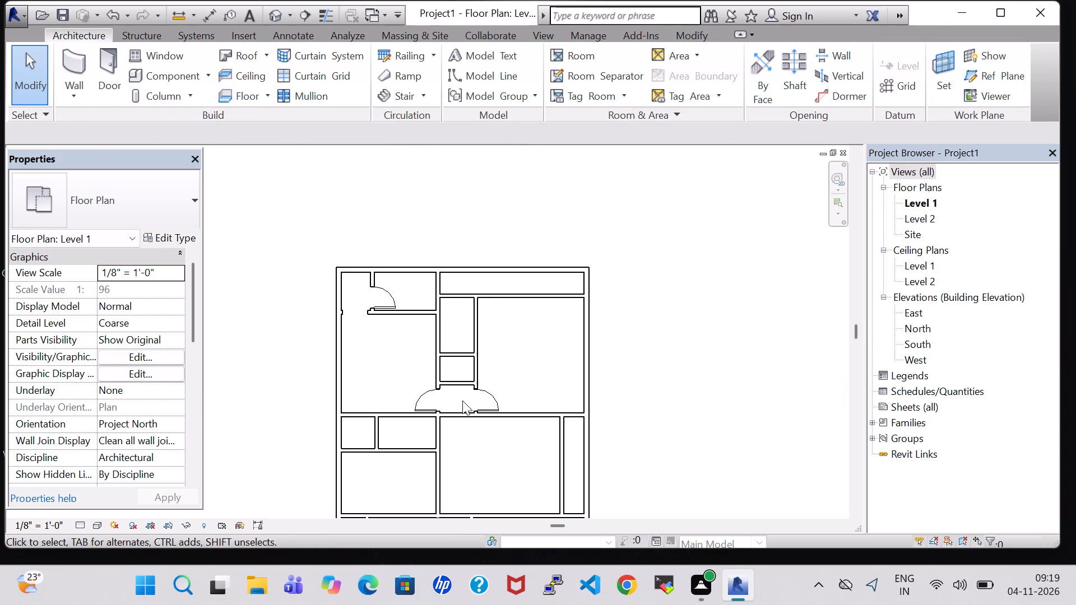
left_click(679, 43)
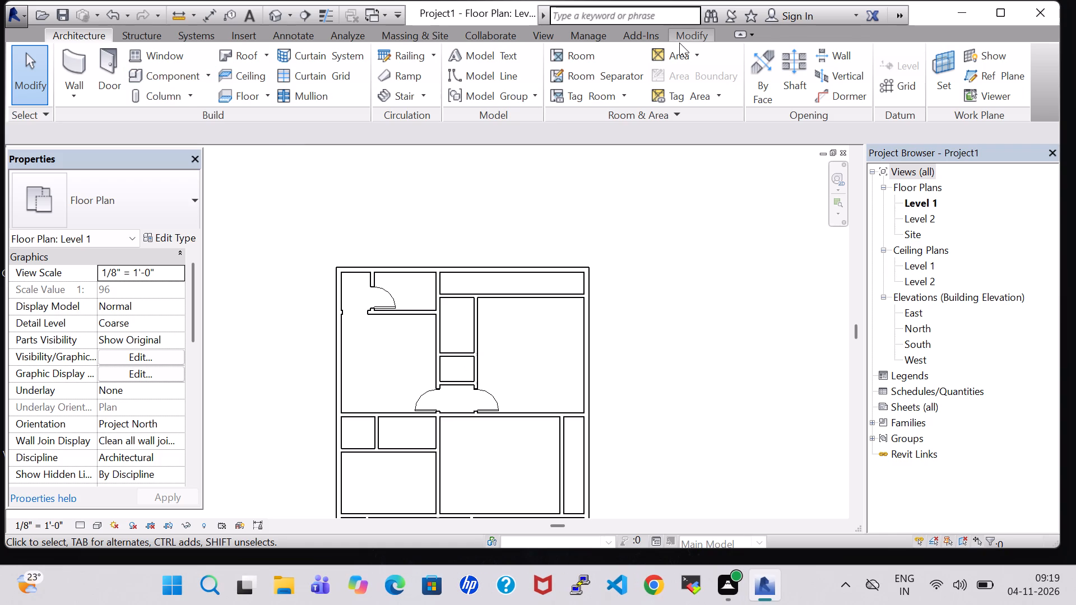
left_click(440, 55)
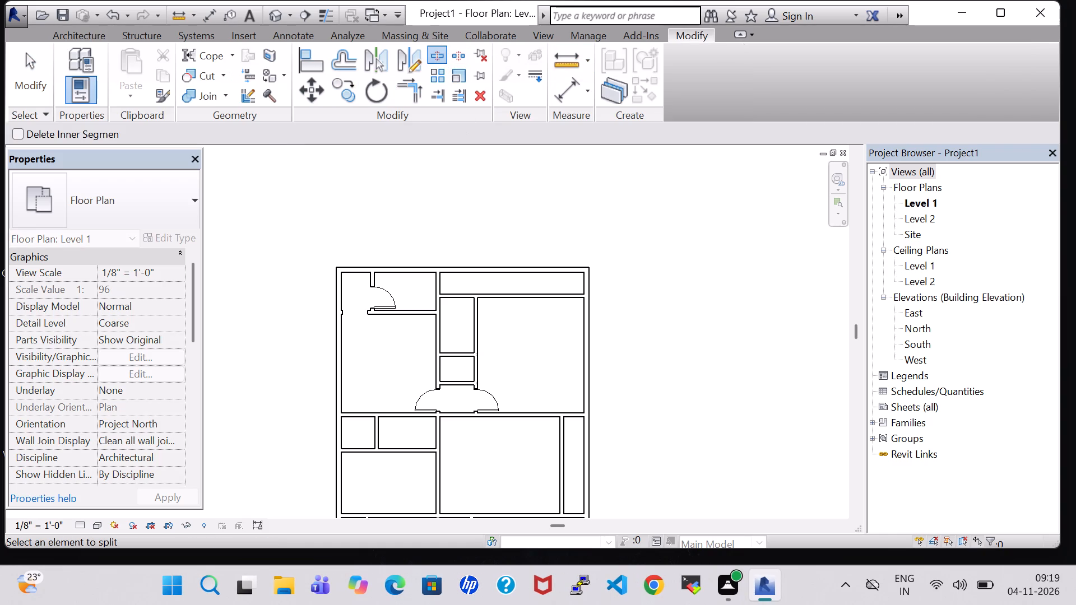
scroll(479, 361, "up", 9)
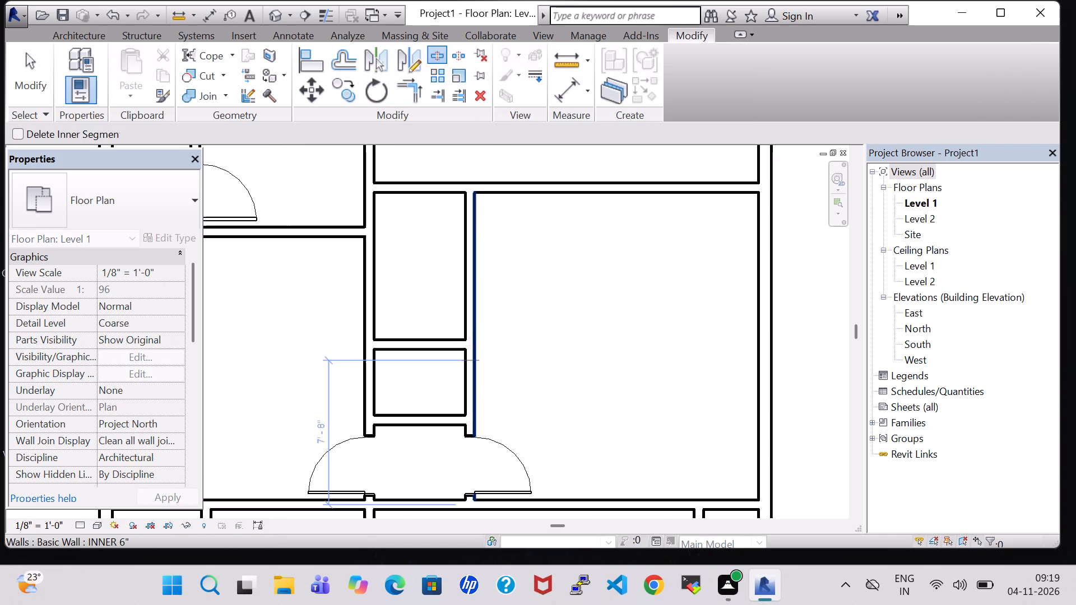
left_click(476, 353)
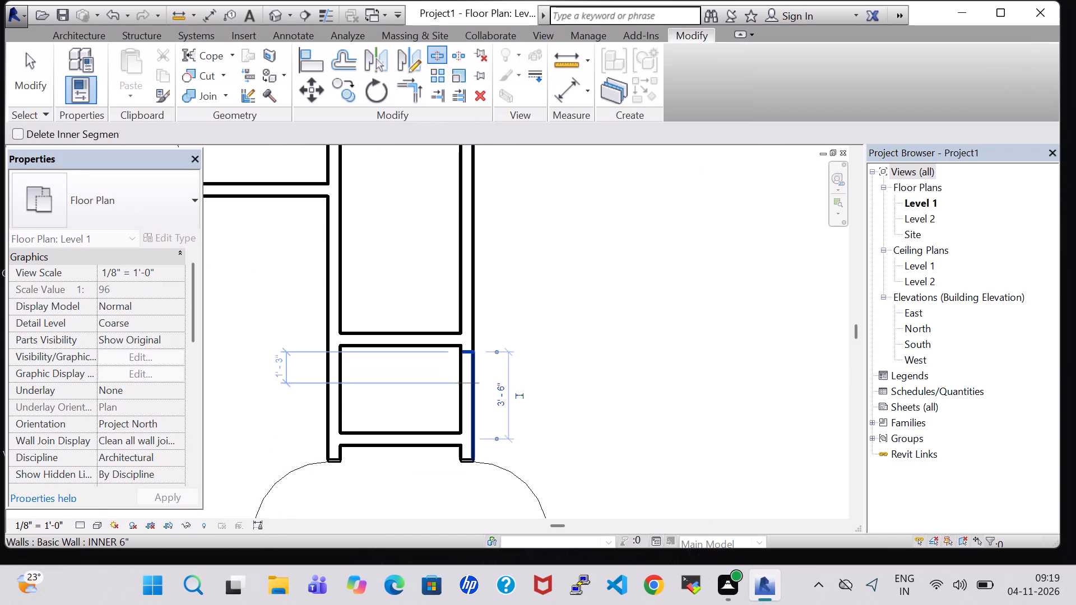
left_click(470, 425)
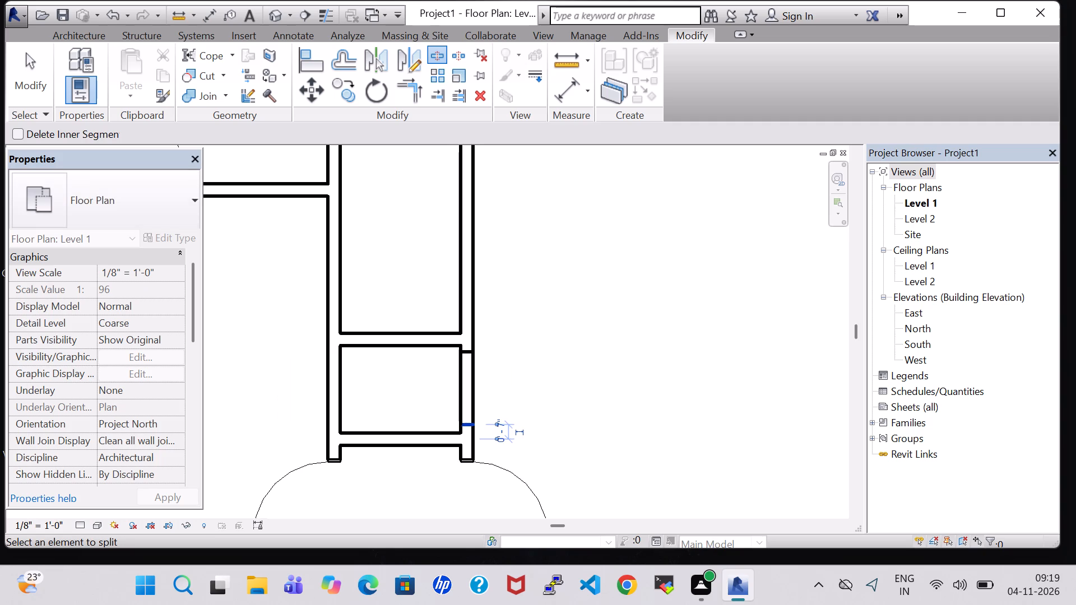
key("Escape")
key("Escape")
left_click(471, 375)
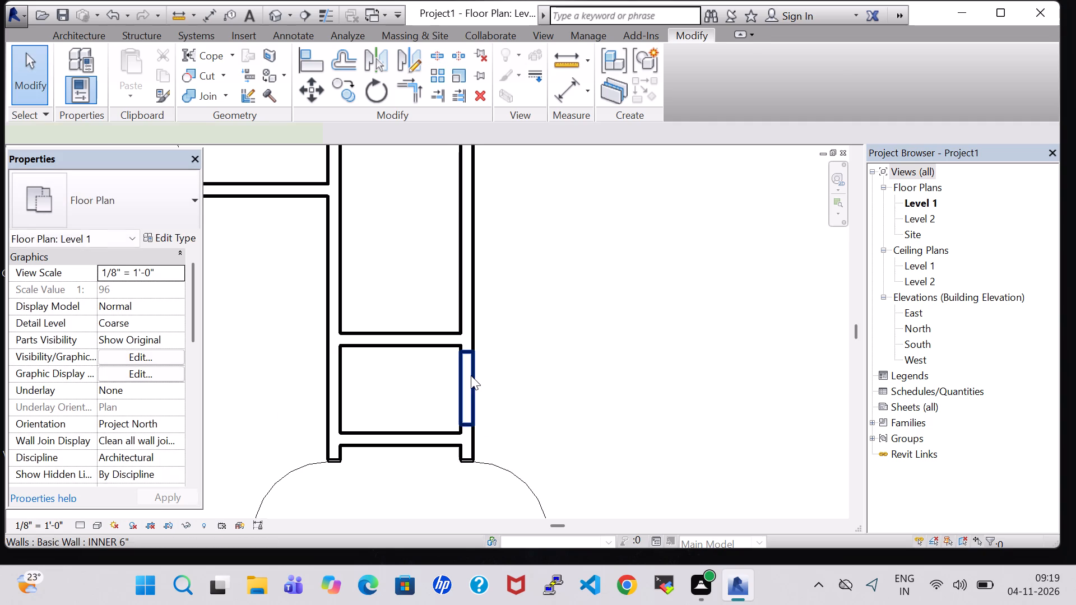
key("Delete")
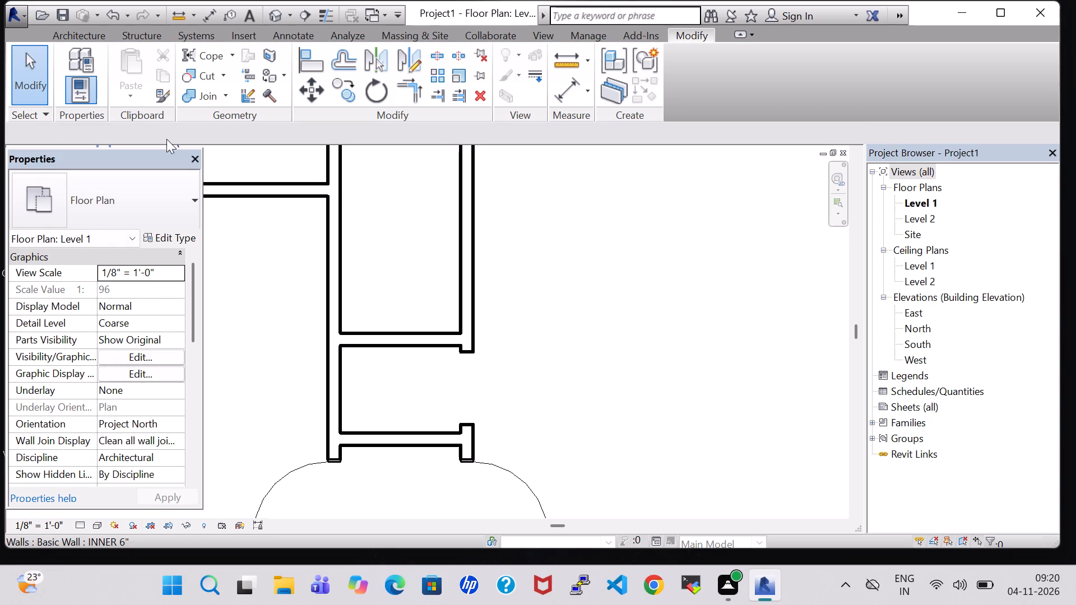
Place a Single-Flush 34" x 84" door in the small central room's upper wall, swinging upward, 3' 6" from the left wall and 1' 10" from the right.
left_click(81, 31)
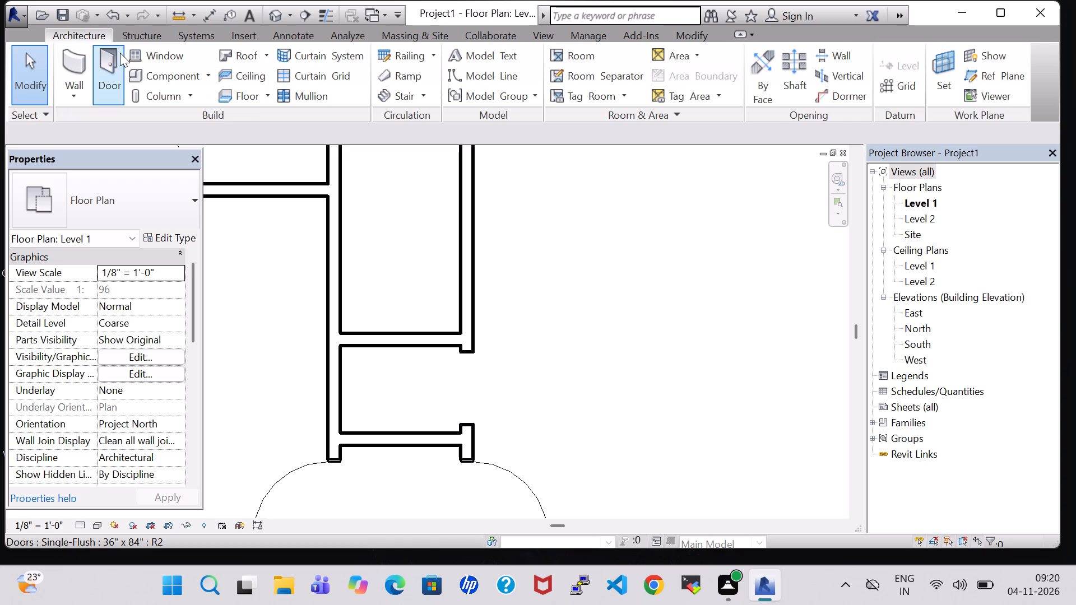
left_click(110, 57)
left_click(138, 200)
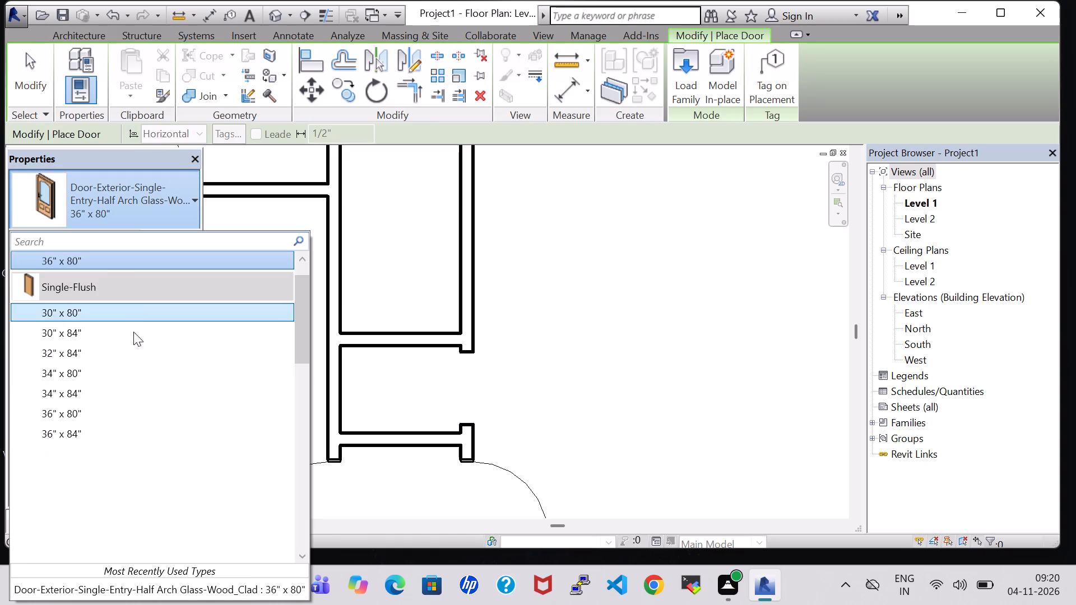
left_click(134, 393)
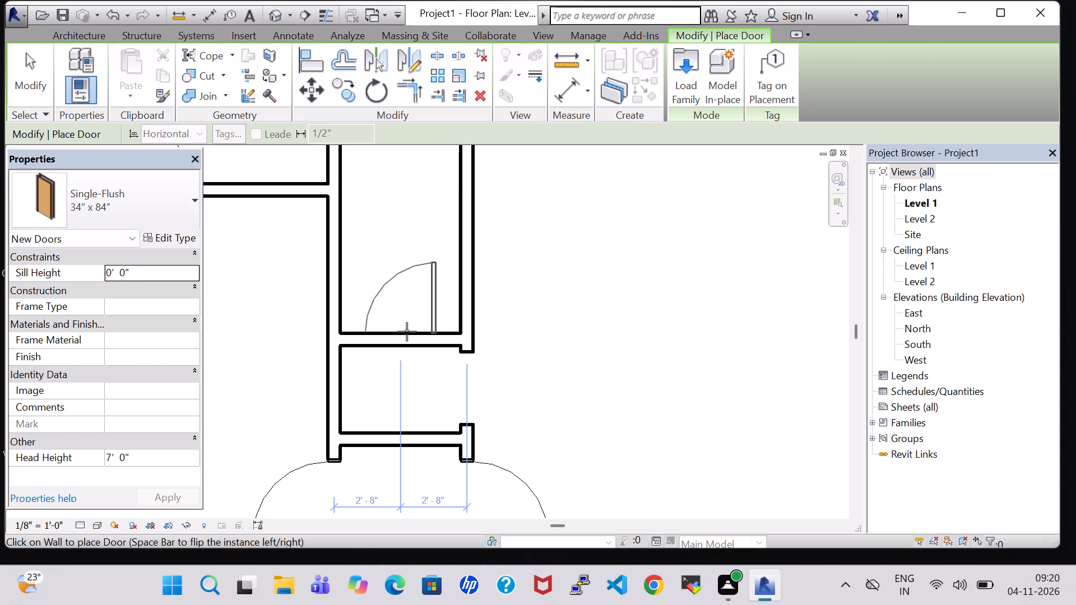
left_click(421, 337)
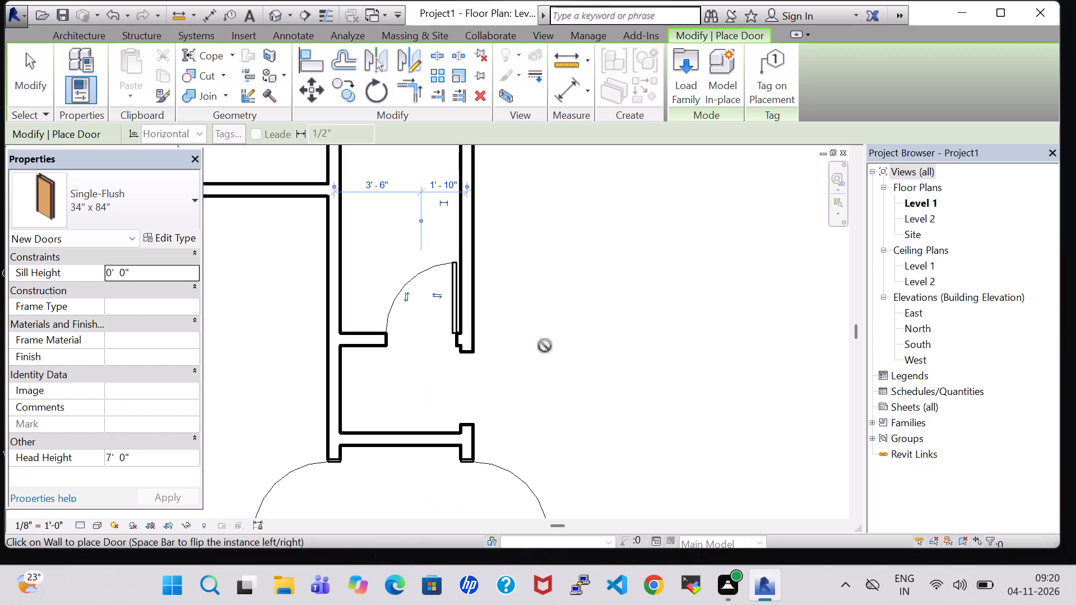
key("Escape")
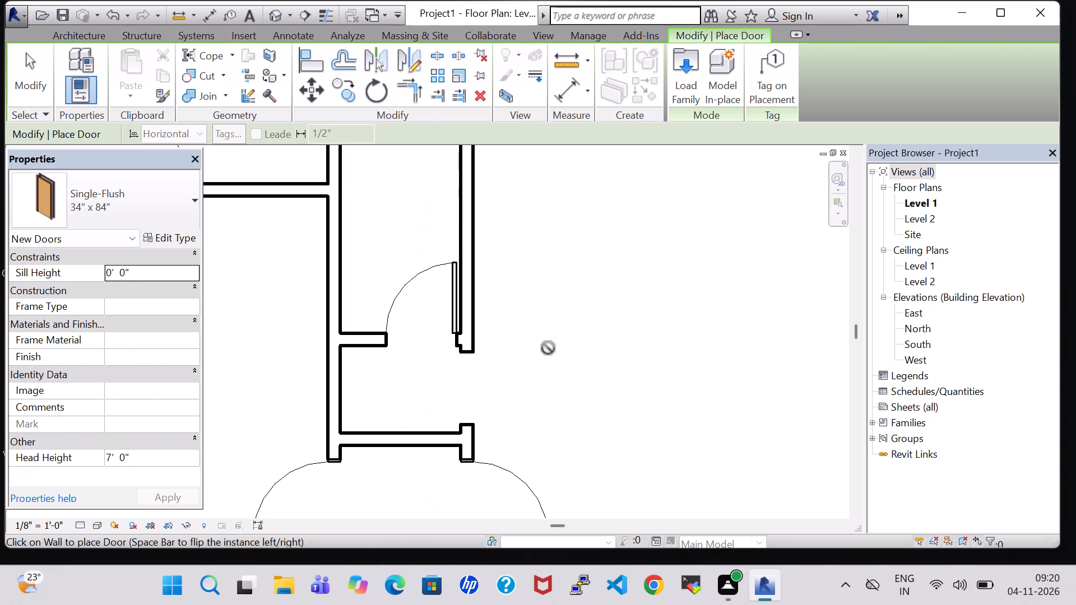
key("Escape")
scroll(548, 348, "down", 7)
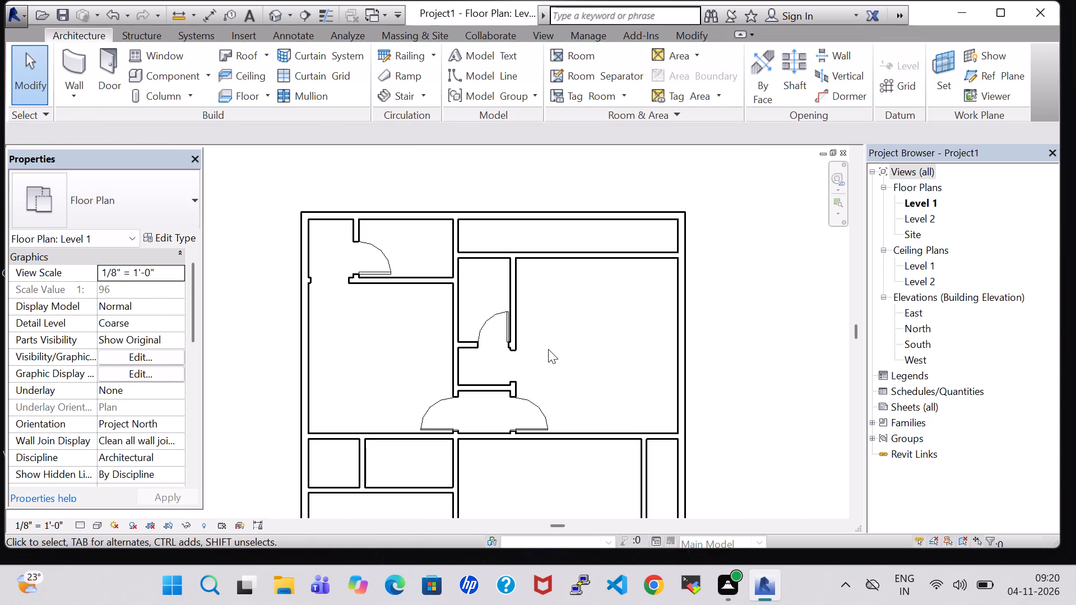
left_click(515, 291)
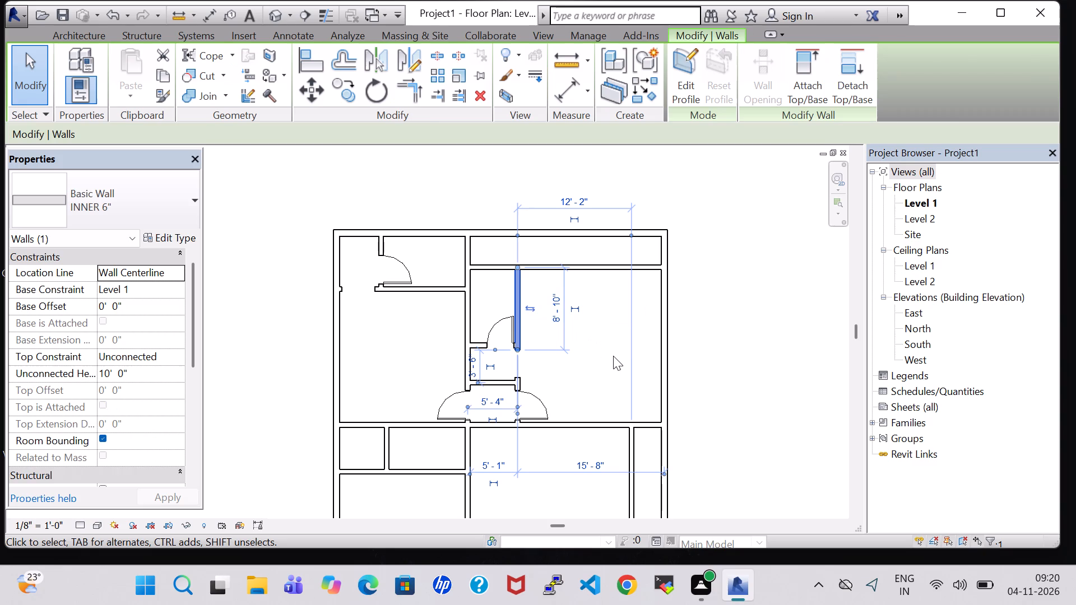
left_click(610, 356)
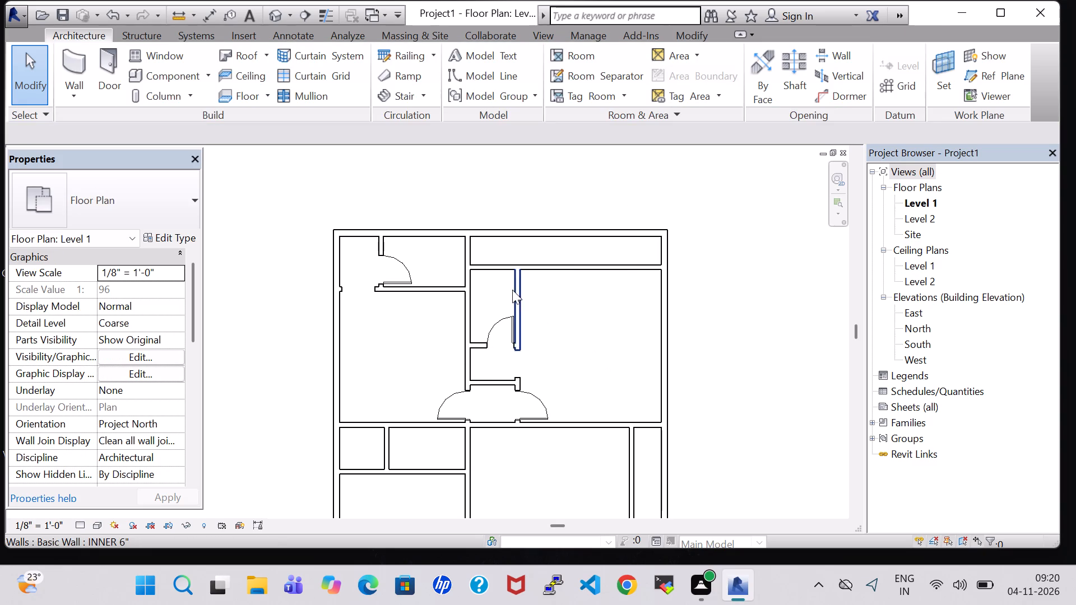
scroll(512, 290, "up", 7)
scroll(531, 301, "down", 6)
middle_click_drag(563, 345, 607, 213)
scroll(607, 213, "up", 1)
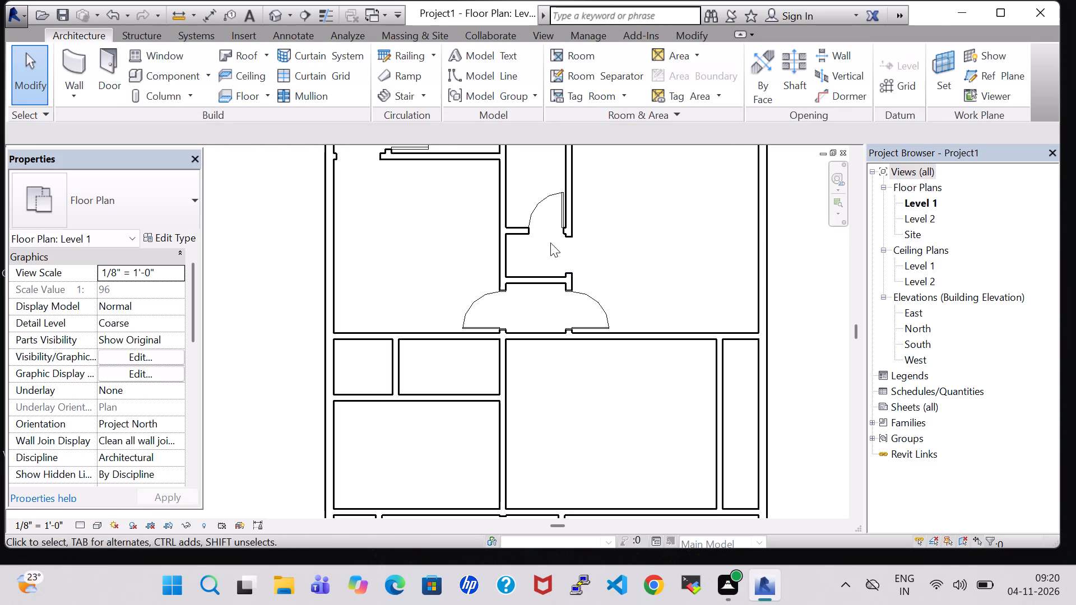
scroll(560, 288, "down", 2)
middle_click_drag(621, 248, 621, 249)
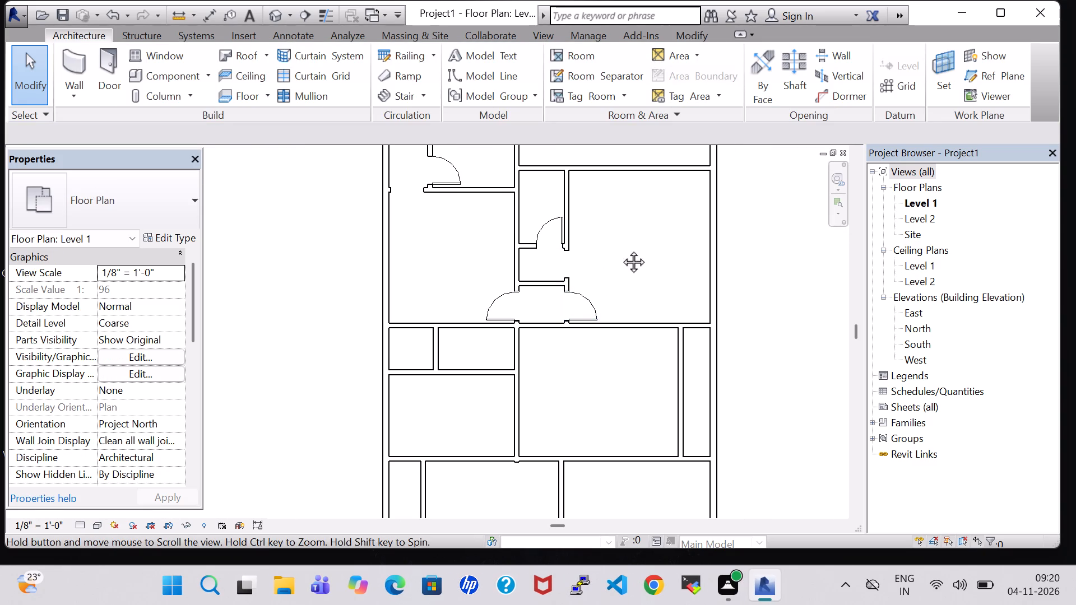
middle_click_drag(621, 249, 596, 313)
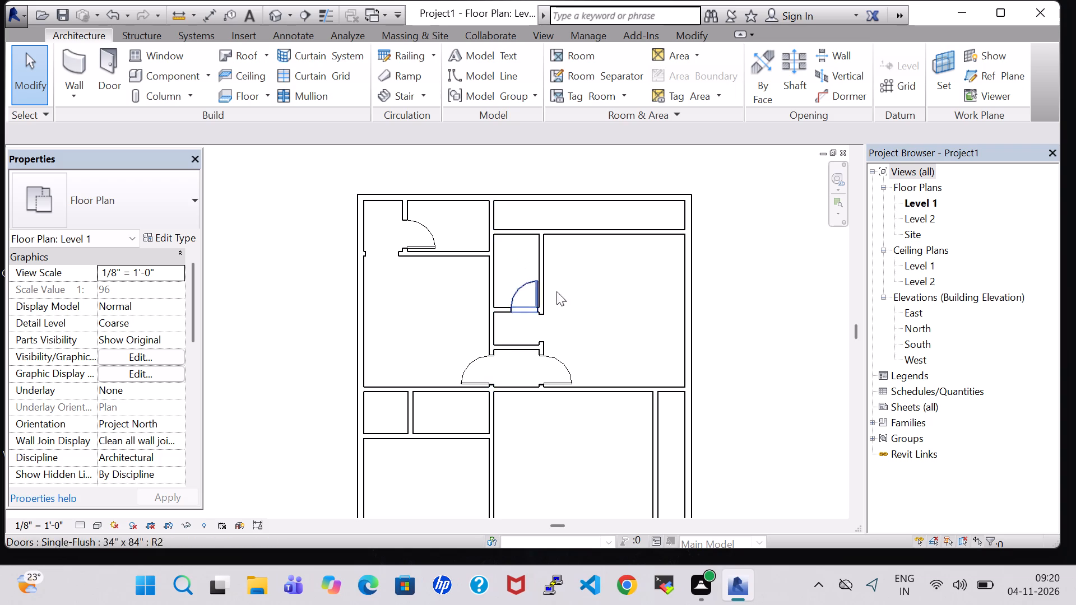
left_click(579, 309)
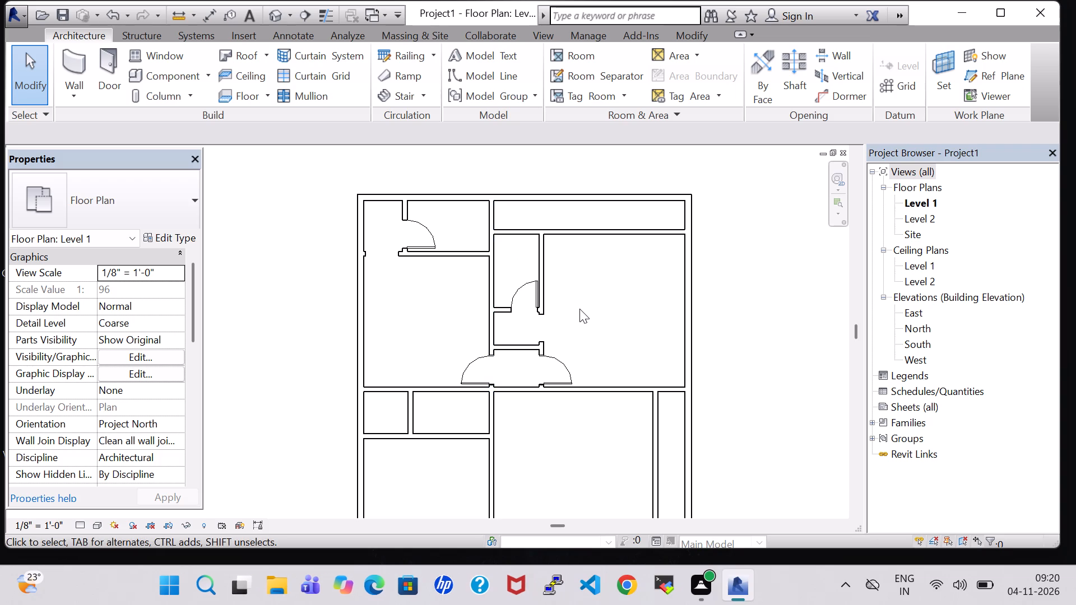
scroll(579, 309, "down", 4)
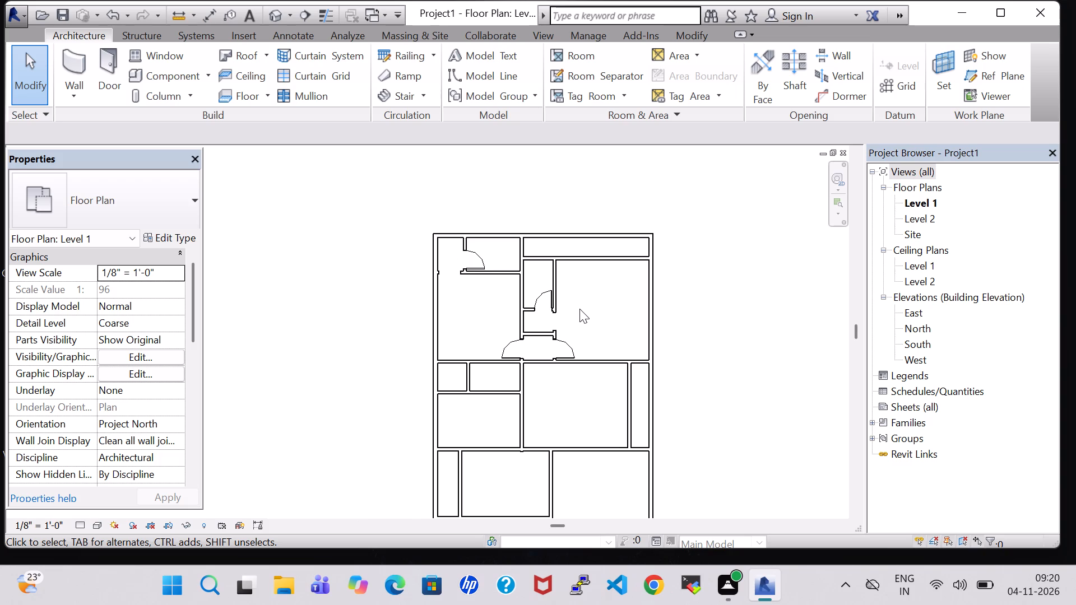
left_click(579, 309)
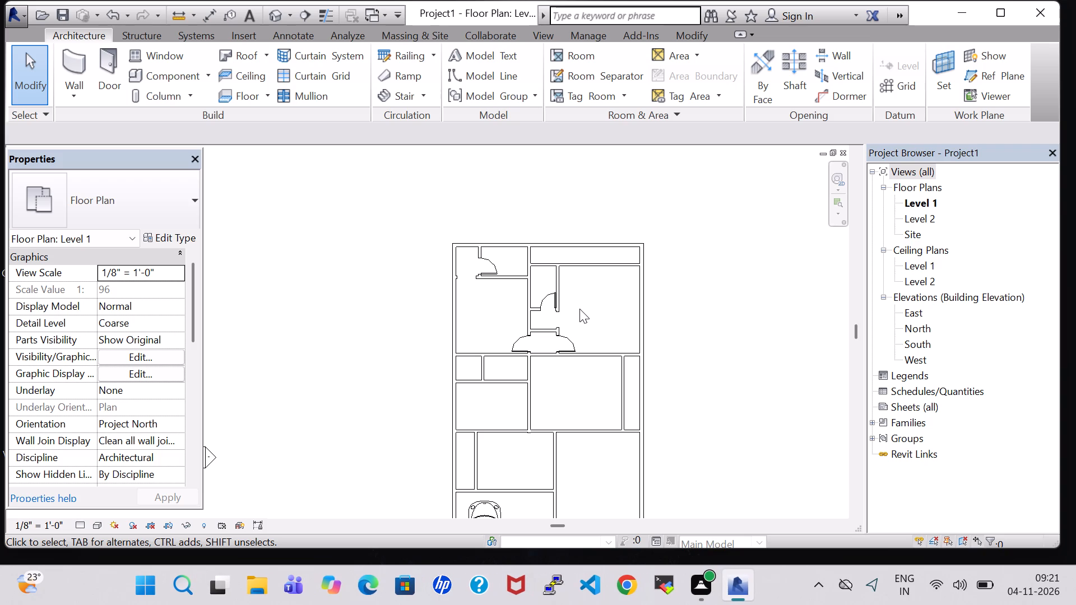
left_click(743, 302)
Split the horizontal wall below the two half-arch doors with a 0' 1" joint gap, remove the conflicting constraints, and delete the piece between, about 5' 3 1/2" long.
scroll(630, 323, "up", 5)
middle_click_drag(576, 333, 674, 246)
scroll(673, 247, "down", 3)
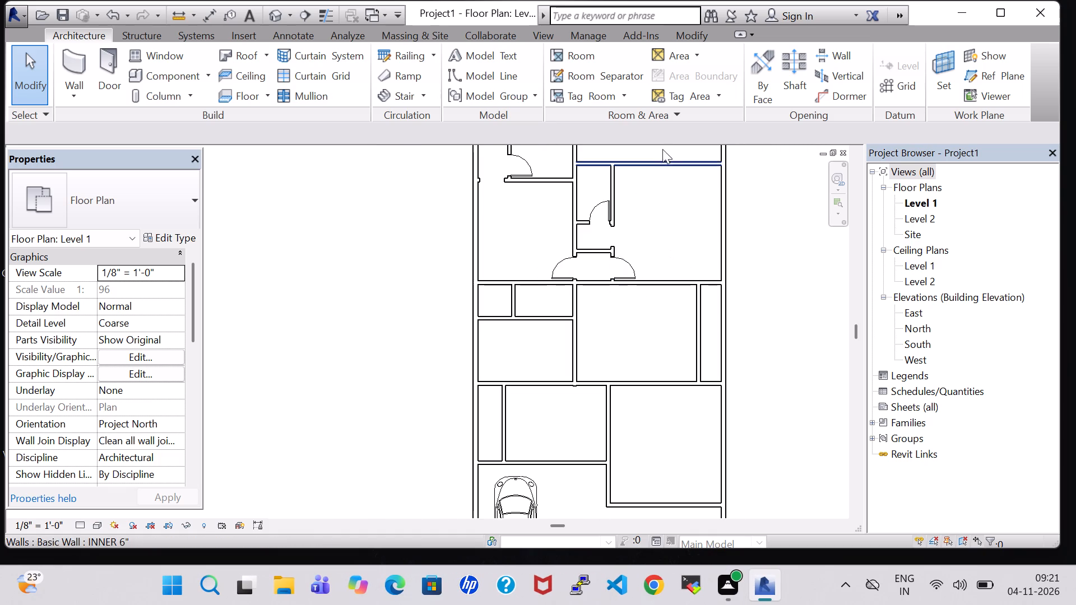
left_click(690, 40)
scroll(607, 293, "up", 1)
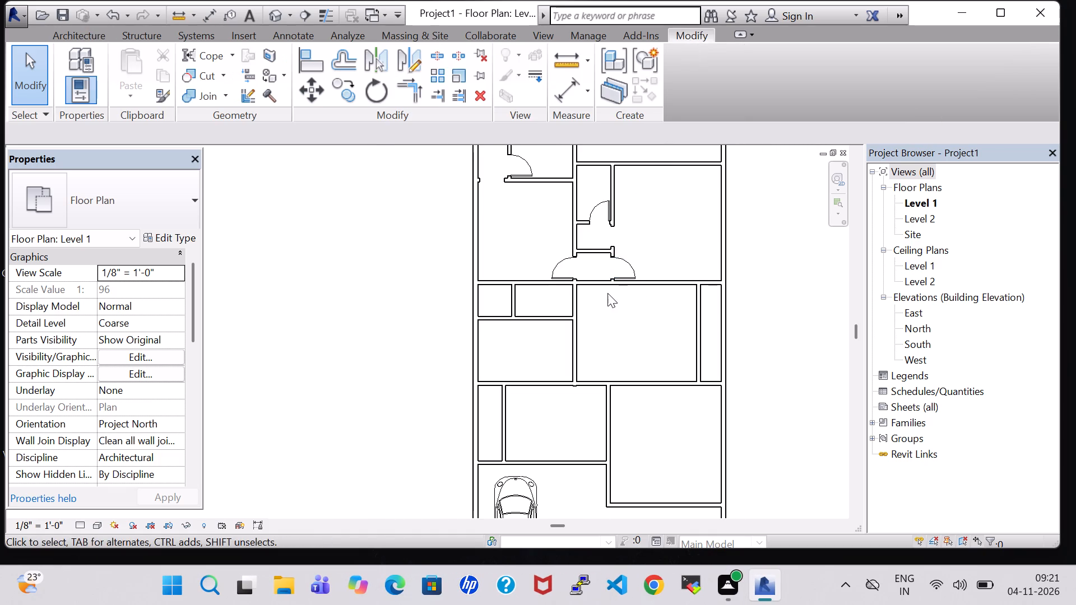
scroll(607, 293, "up", 4)
left_click(459, 52)
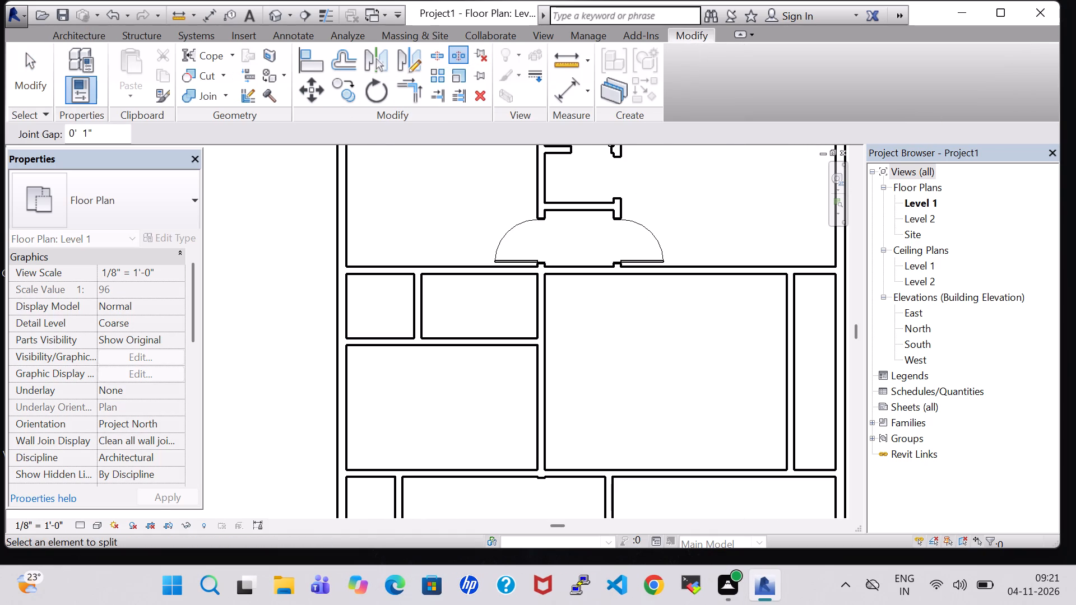
scroll(610, 272, "up", 7)
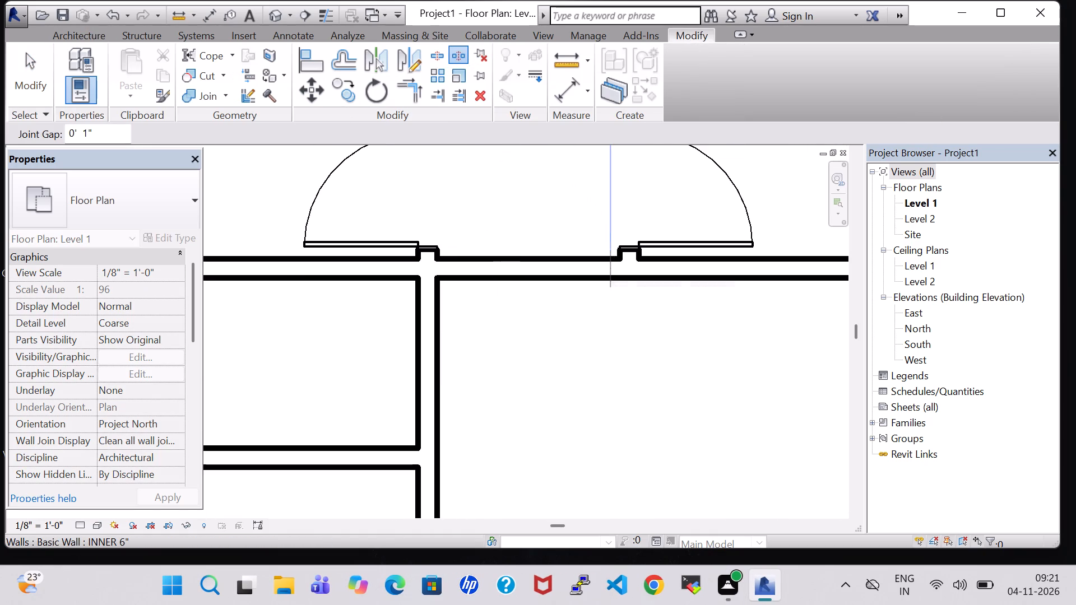
left_click(625, 272)
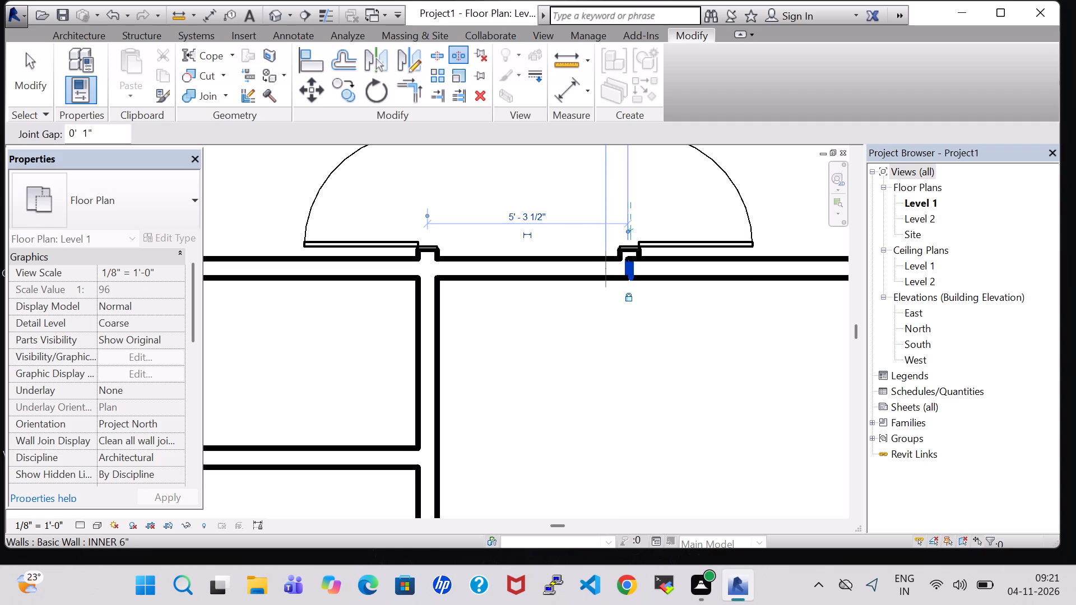
left_click(433, 260)
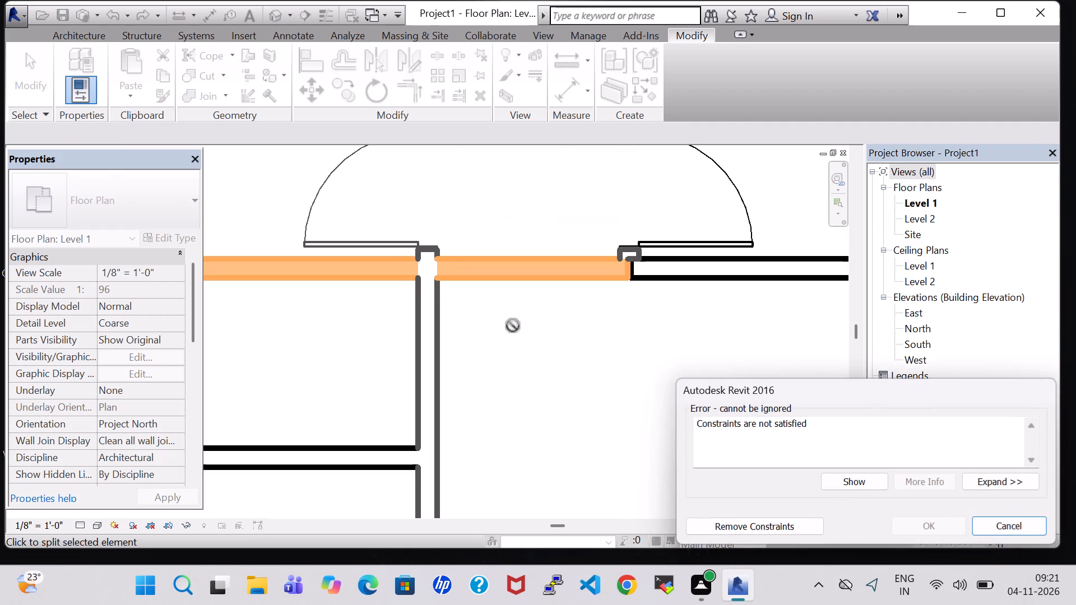
left_click(799, 533)
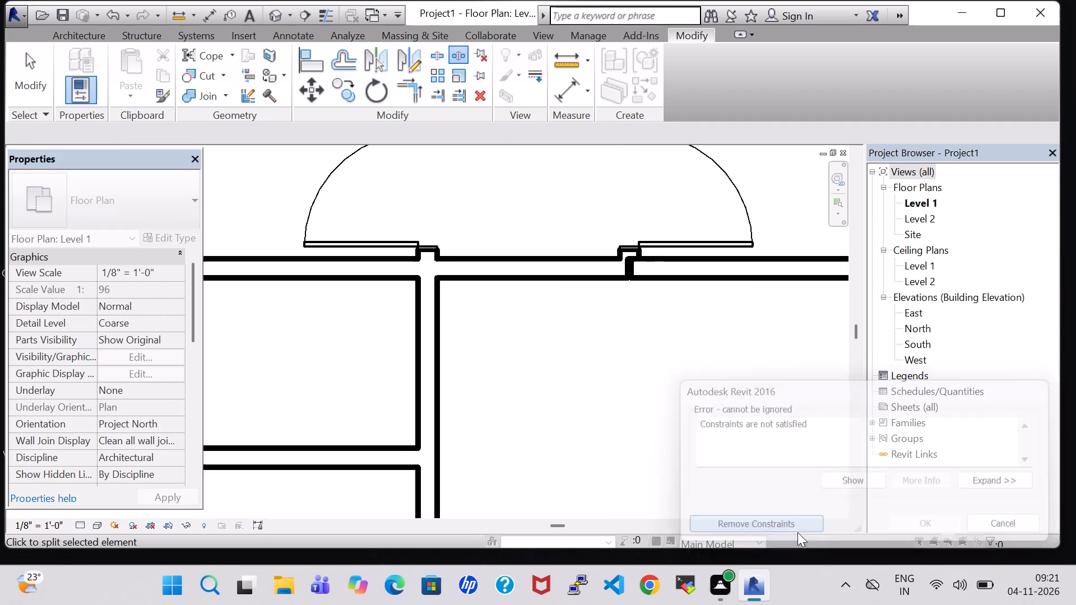
key("Escape")
key("Escape")
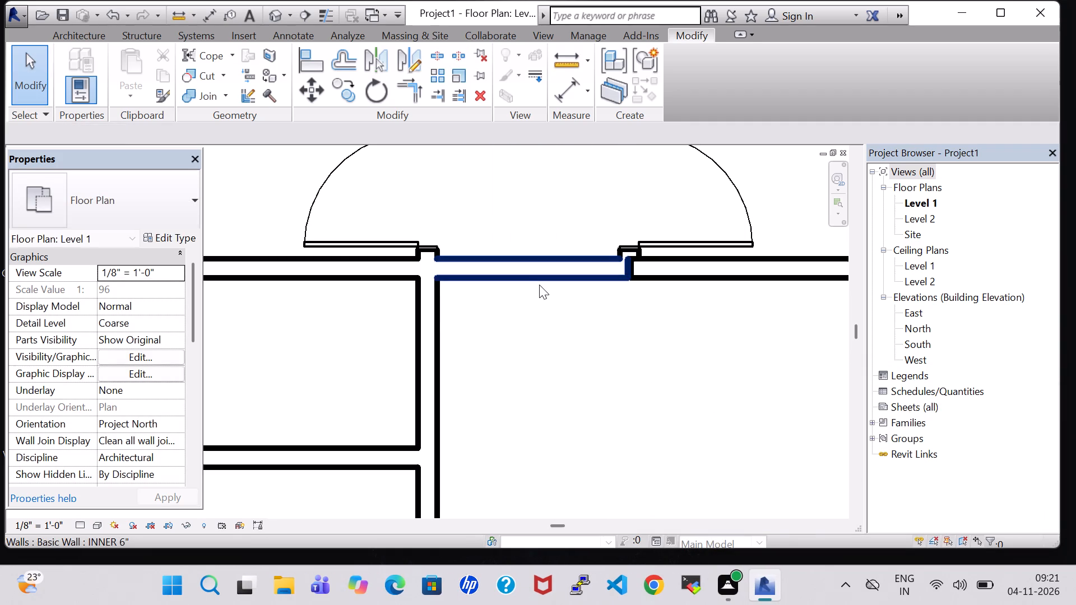
left_click(539, 283)
key("Delete")
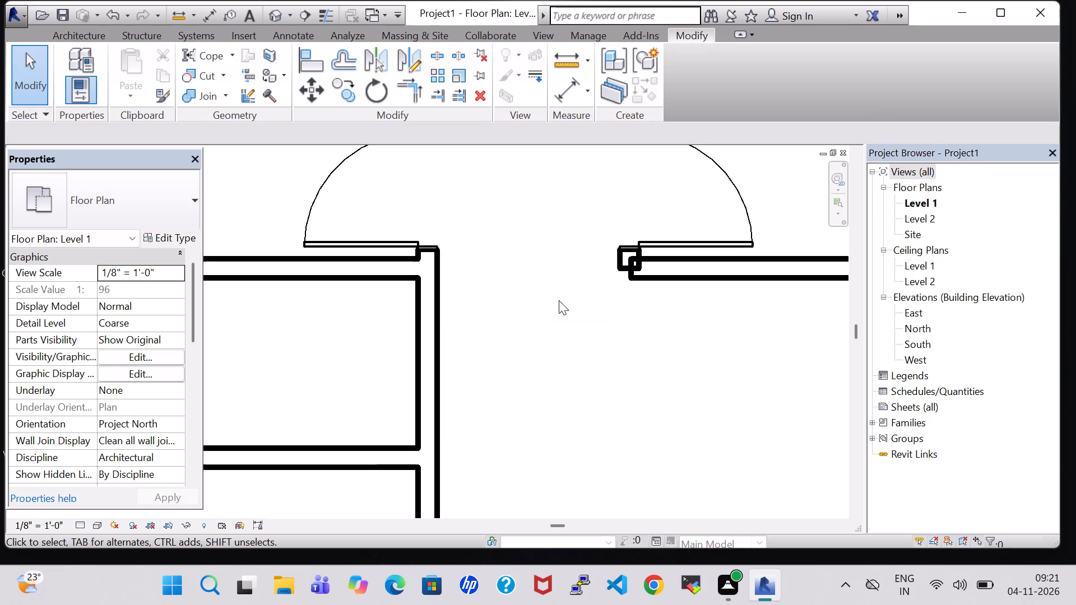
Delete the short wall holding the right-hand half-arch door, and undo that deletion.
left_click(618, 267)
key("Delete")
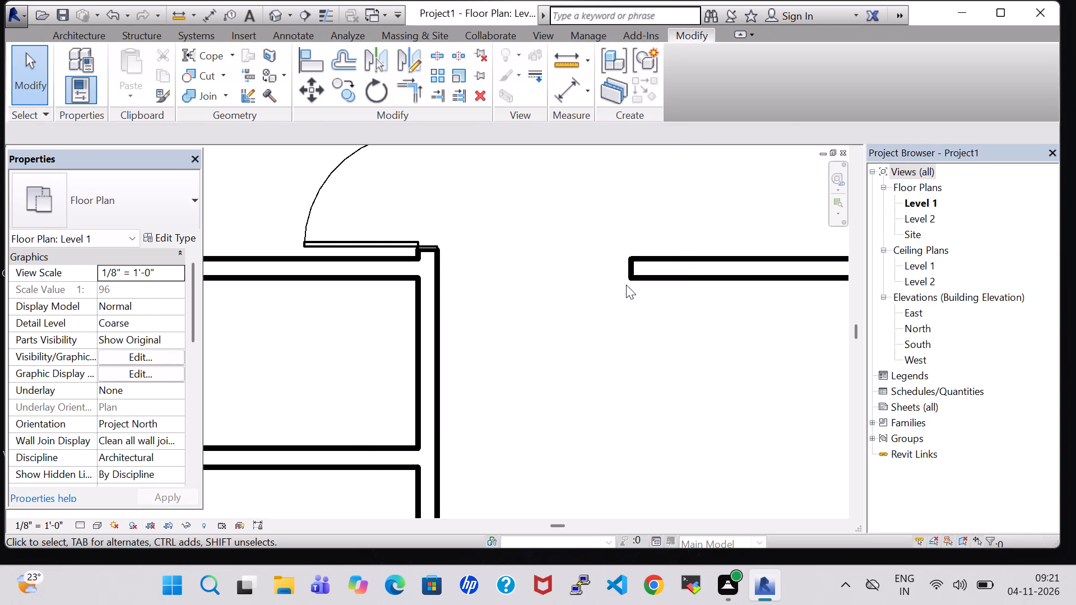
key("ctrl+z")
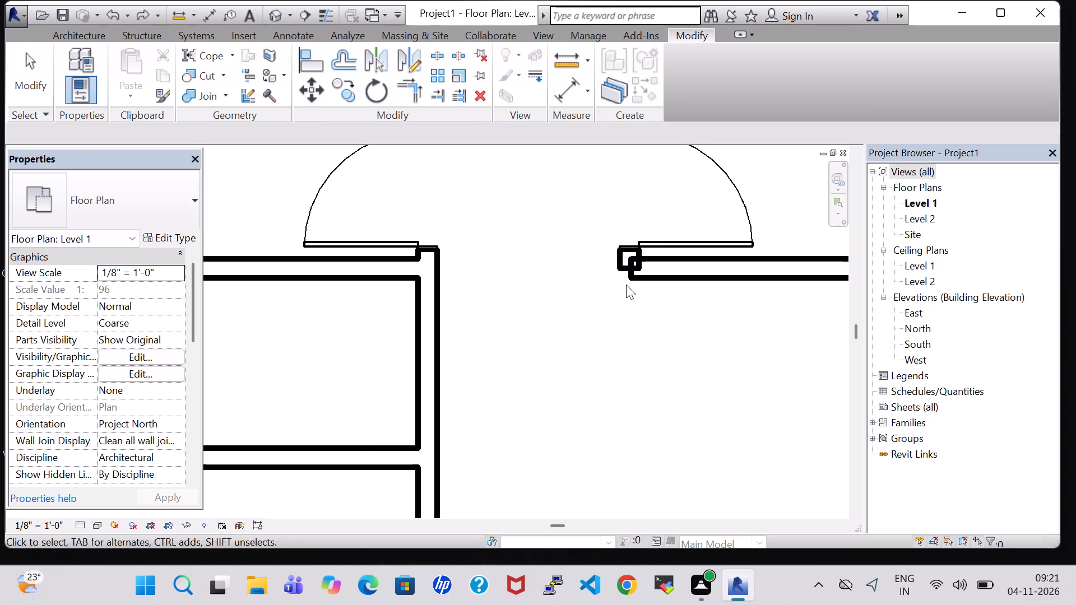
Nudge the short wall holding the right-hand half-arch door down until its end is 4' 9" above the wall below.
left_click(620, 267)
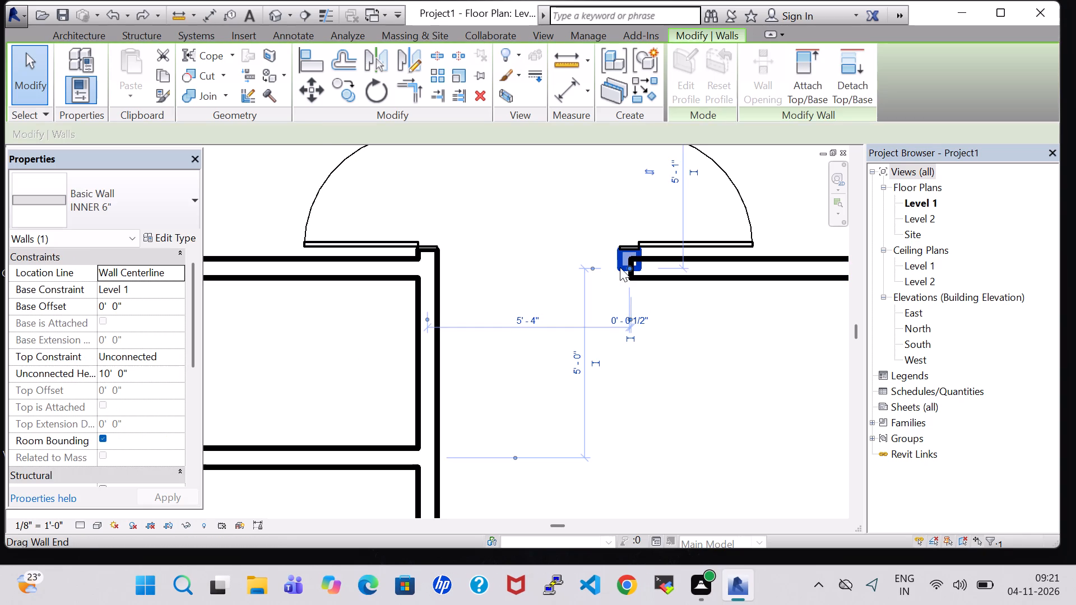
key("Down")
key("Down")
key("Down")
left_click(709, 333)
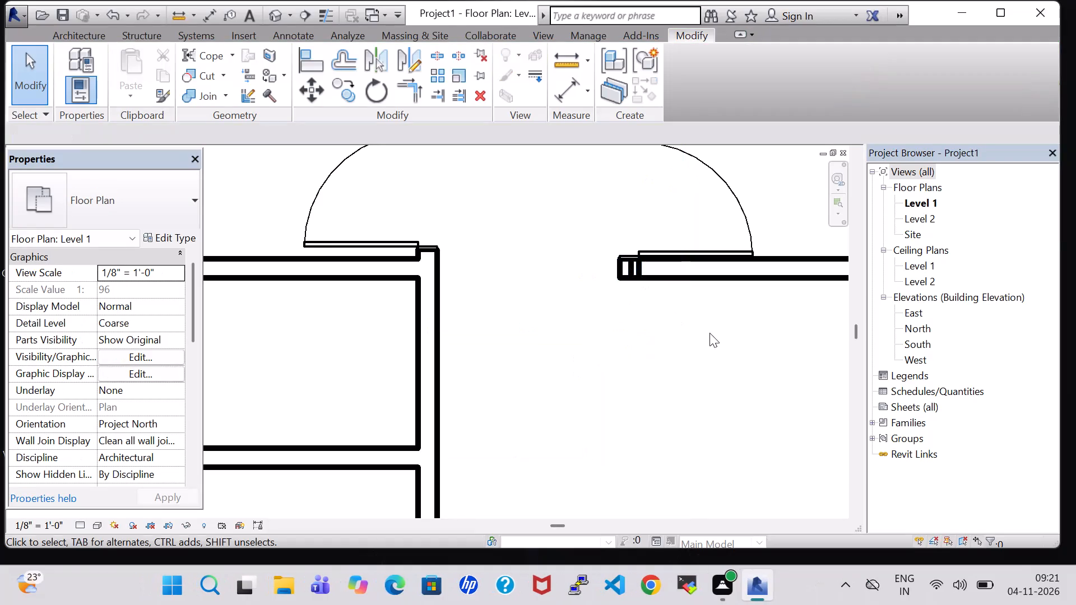
Delete the short wall together with its right-hand half-arch door.
left_click(623, 275)
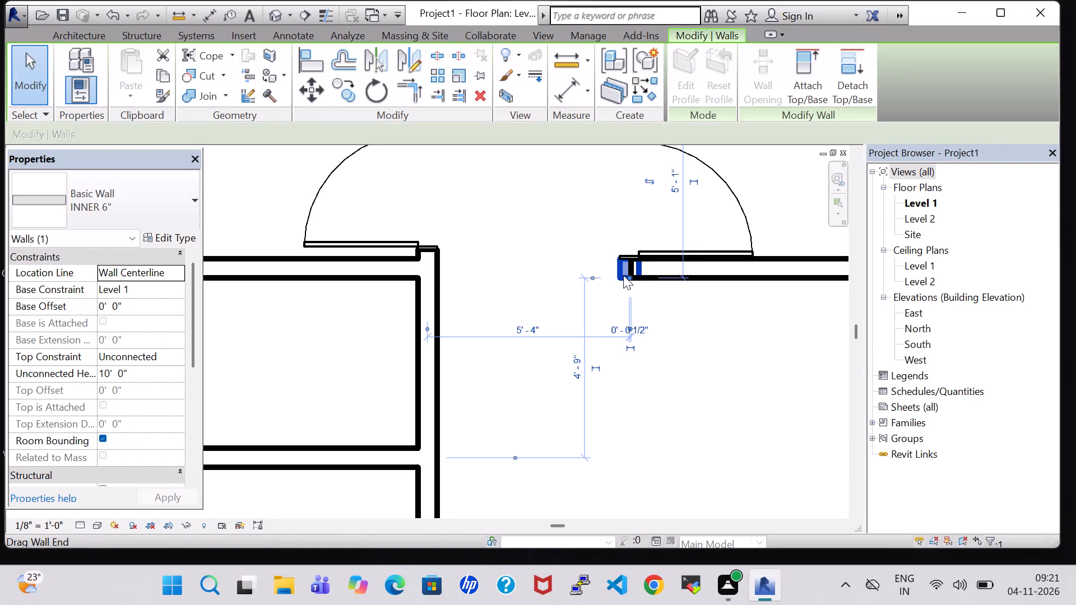
key("Delete")
Nudge the open end of the horizontal wall beside the new opening left until the wall is 16' 1 1/2" long.
left_click(633, 271)
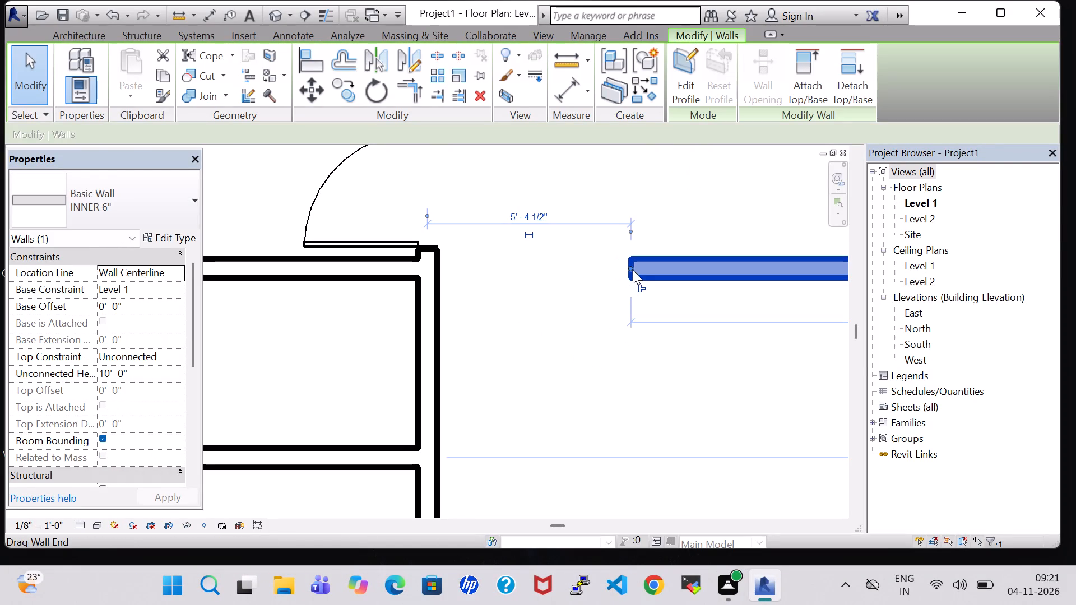
scroll(630, 269, "down", 5)
left_click(596, 368)
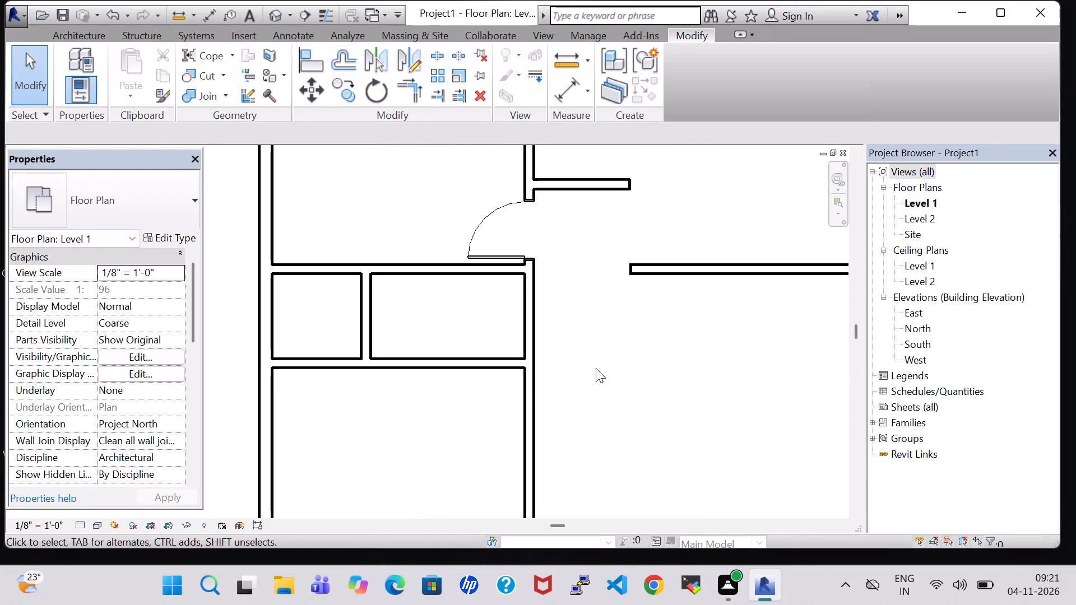
left_click(633, 273)
key("Left")
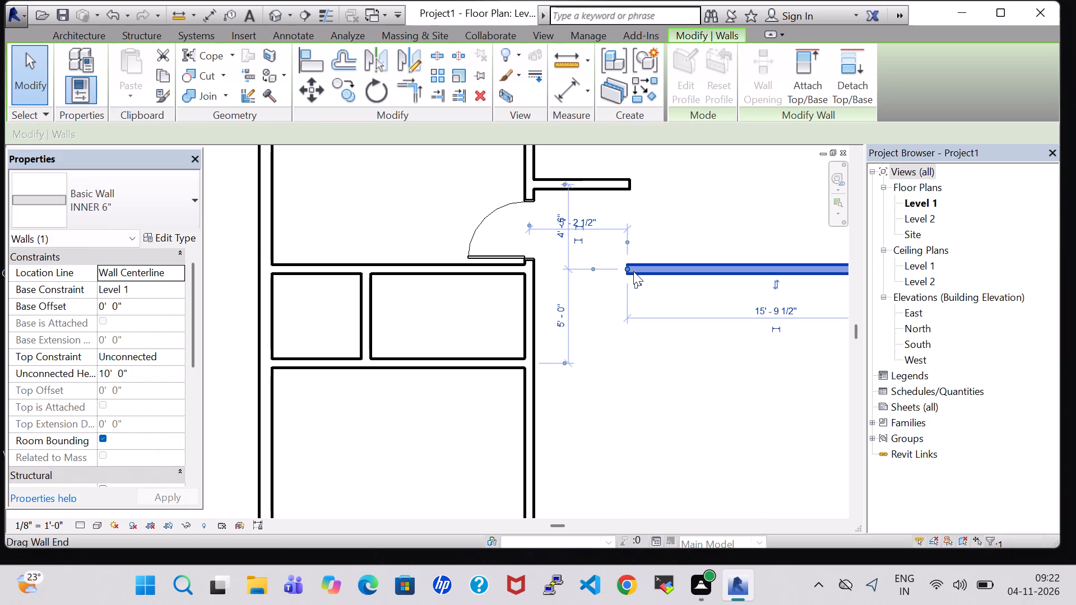
key("Left")
key("Left")
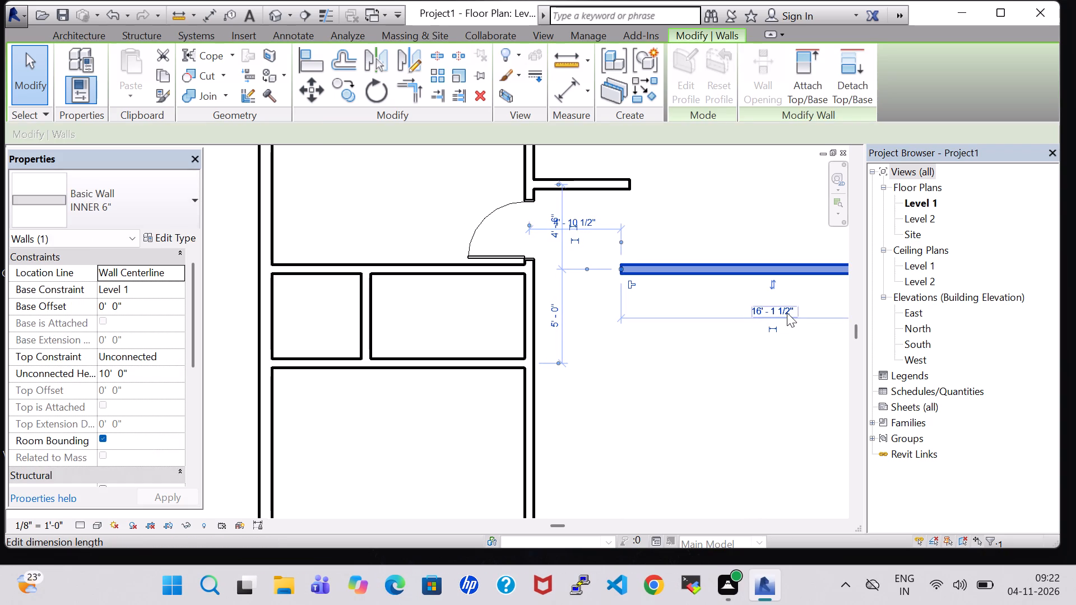
scroll(787, 311, "down", 4)
left_click(760, 379)
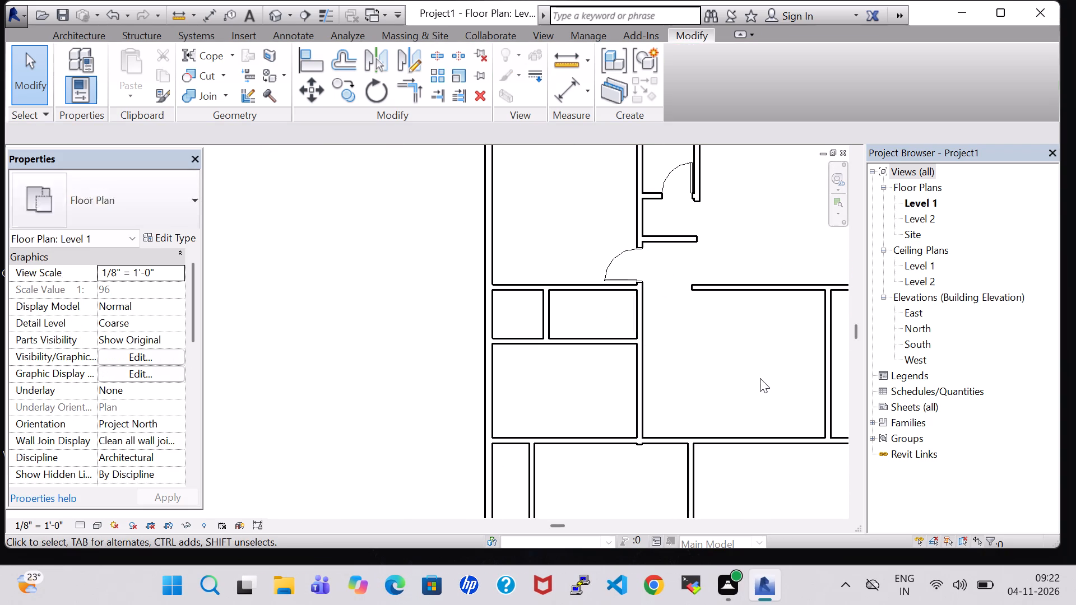
Set the door type for placement to Door-Exterior-Single-Entry-Half Arch Glass-Wood_Clad 36" x 80".
left_click(85, 34)
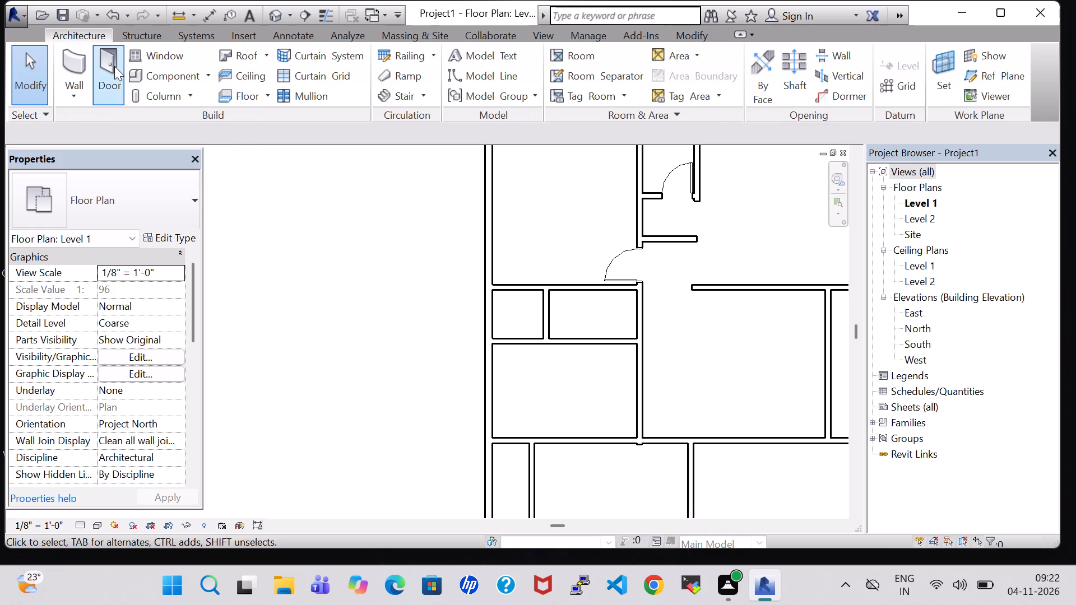
left_click(114, 66)
left_click(169, 203)
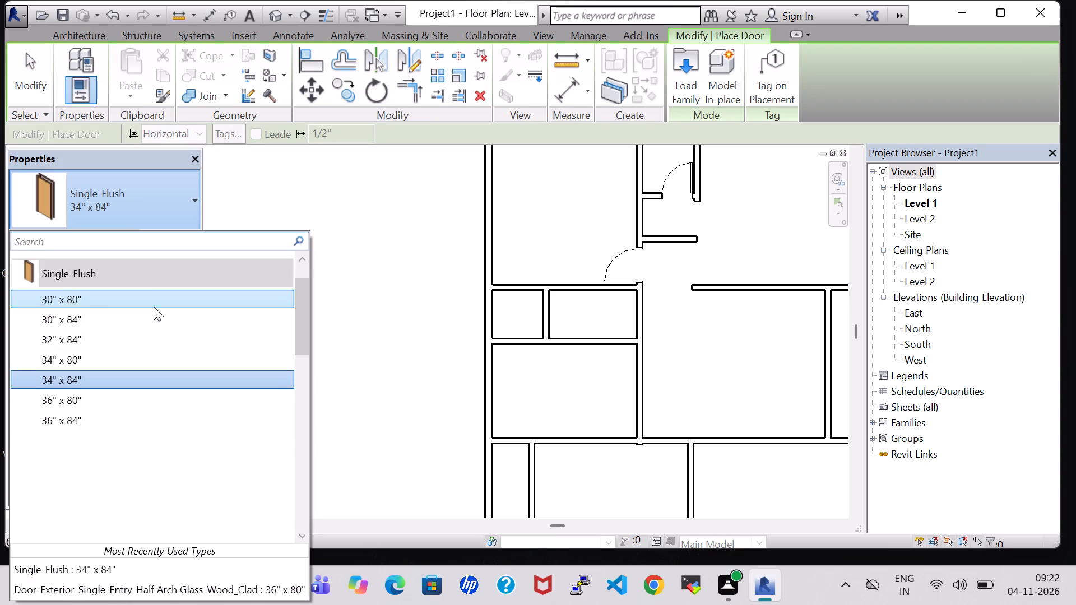
scroll(154, 306, "up", 3)
left_click(151, 294)
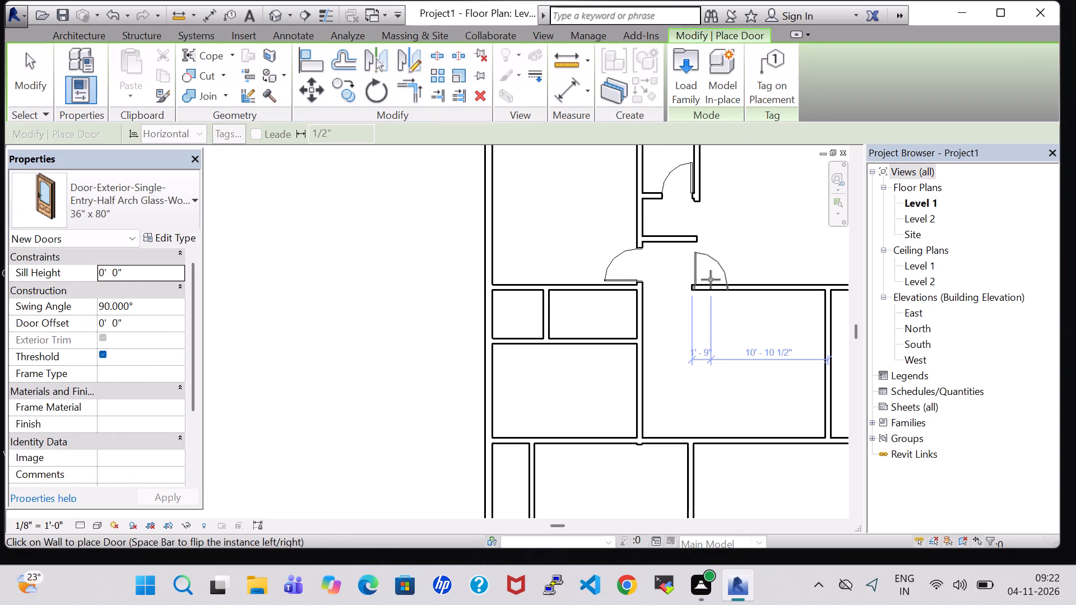
key("Escape")
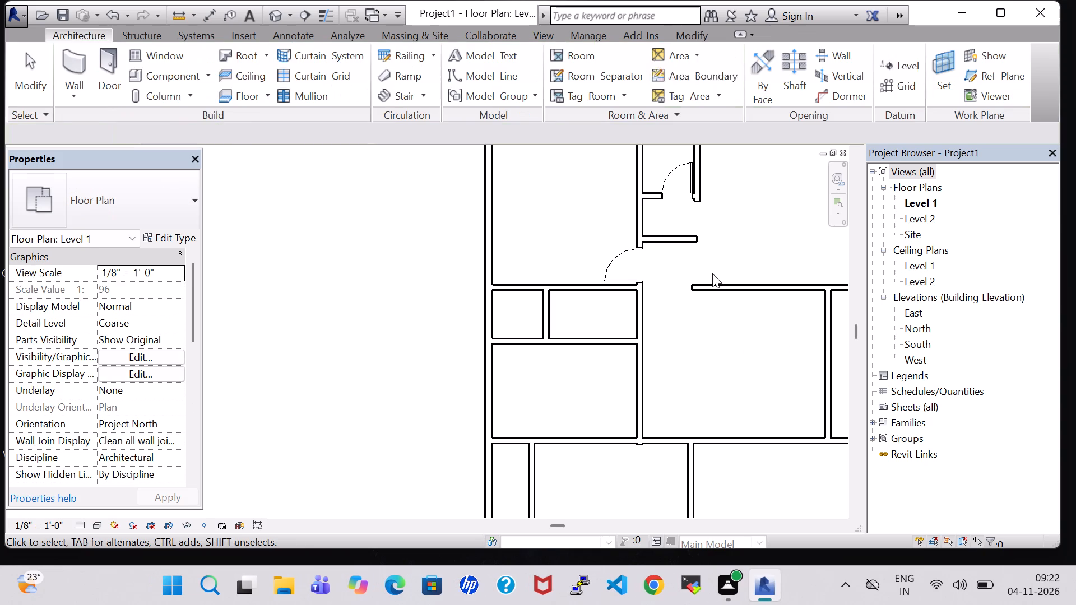
key("Escape")
Draw an INNER 6" wall about 4' 6" long from the short horizontal wall's free end down to the horizontal wall below.
left_click(69, 58)
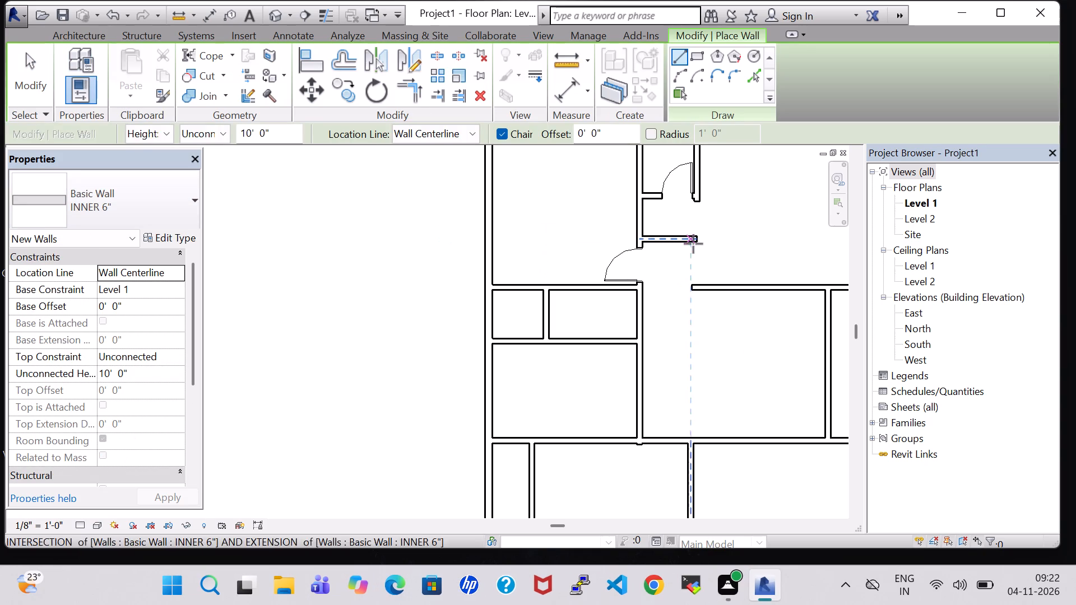
scroll(693, 239, "up", 4)
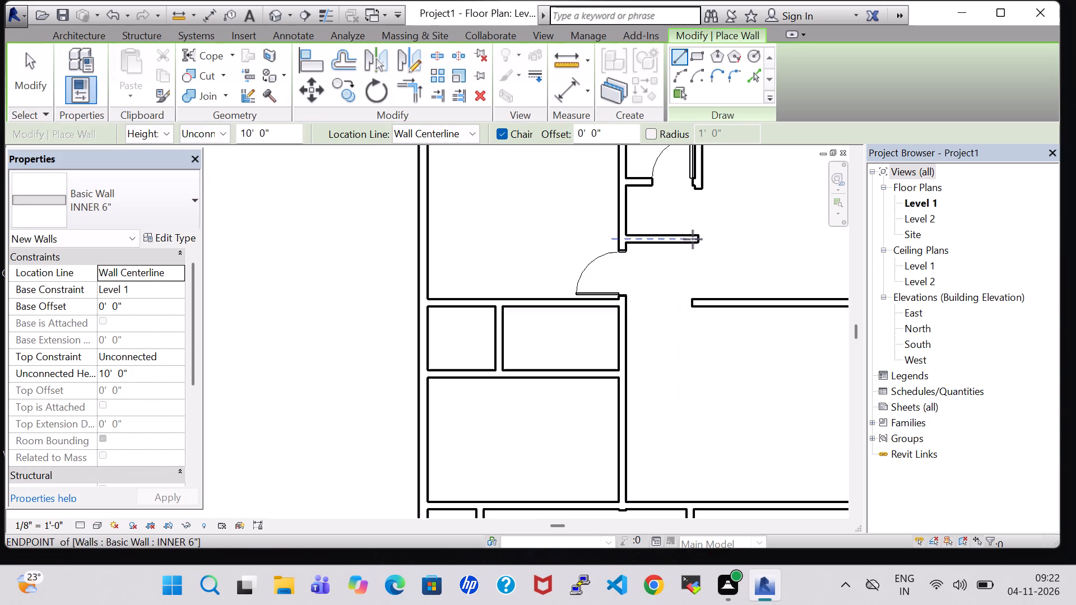
left_click(695, 239)
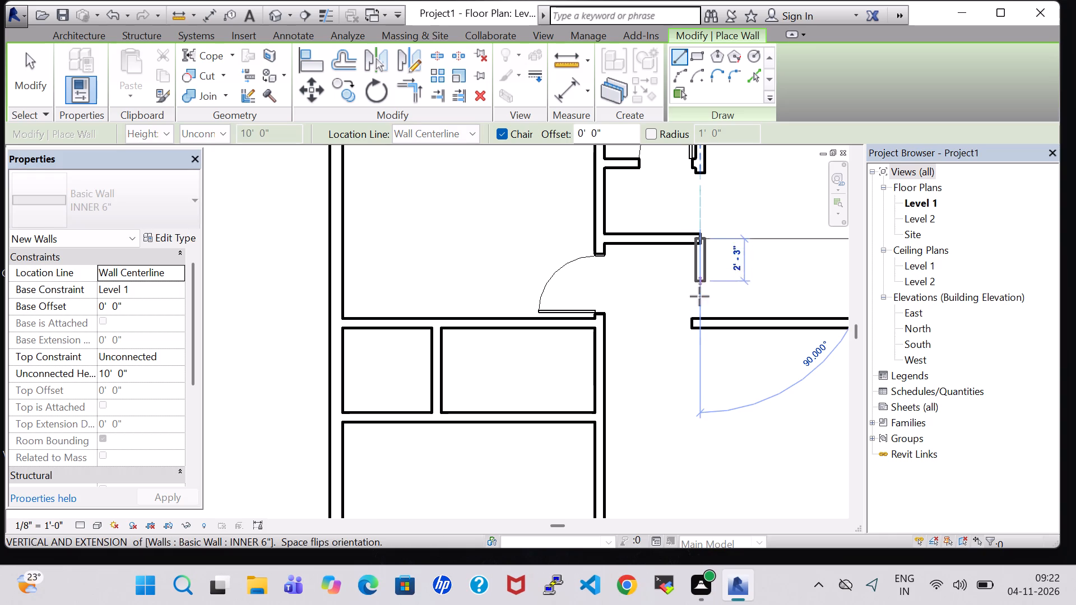
left_click(702, 326)
key("Escape")
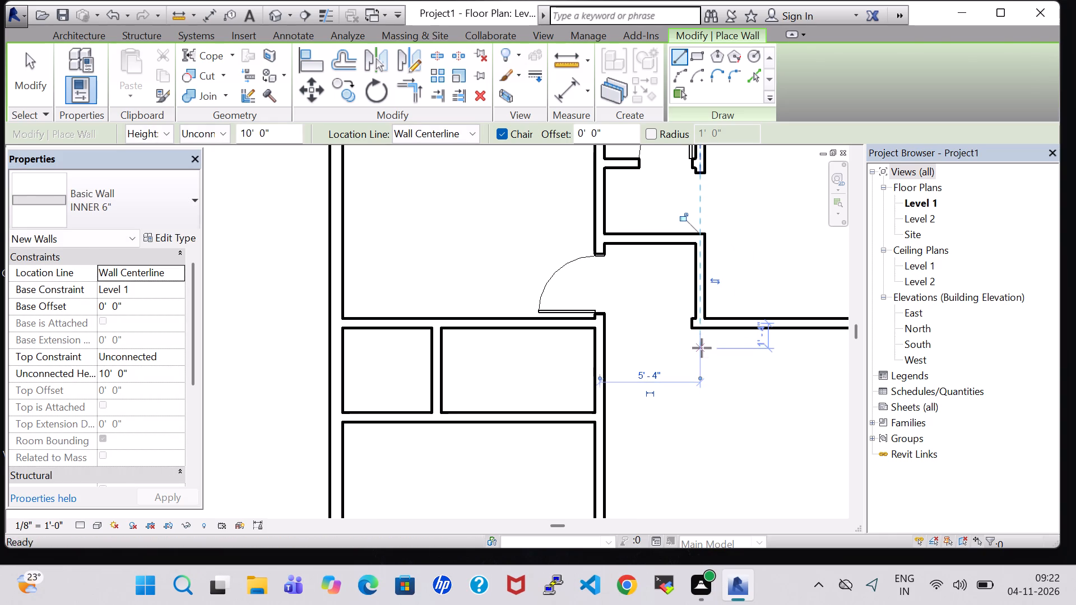
key("Escape")
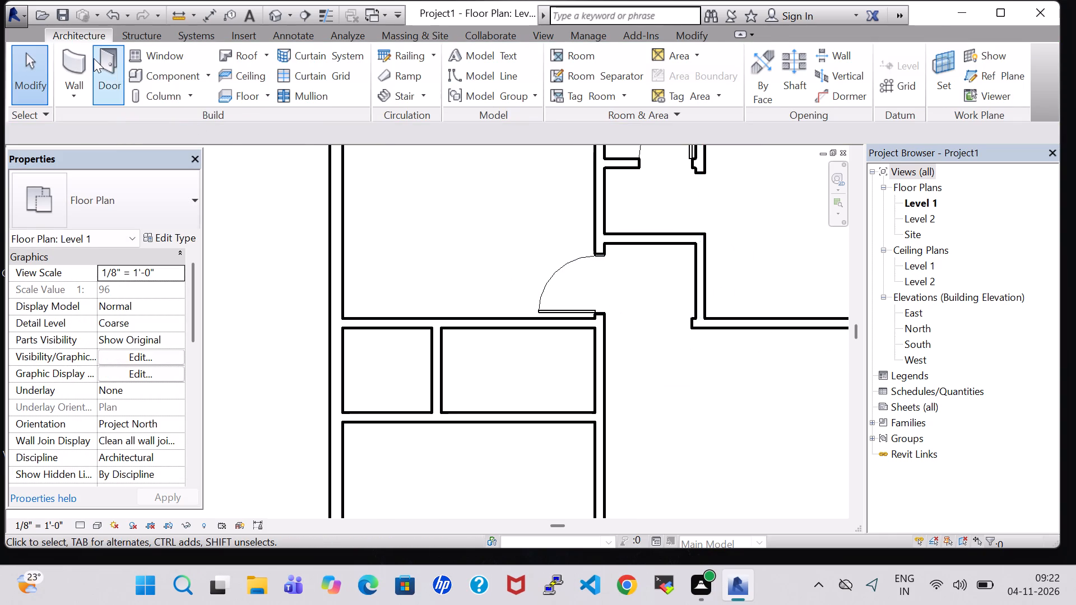
Place a flipped 36" x 80" half-arch door in the new short vertical wall, hinged at the lower end and swinging into the right-hand room.
left_click(94, 58)
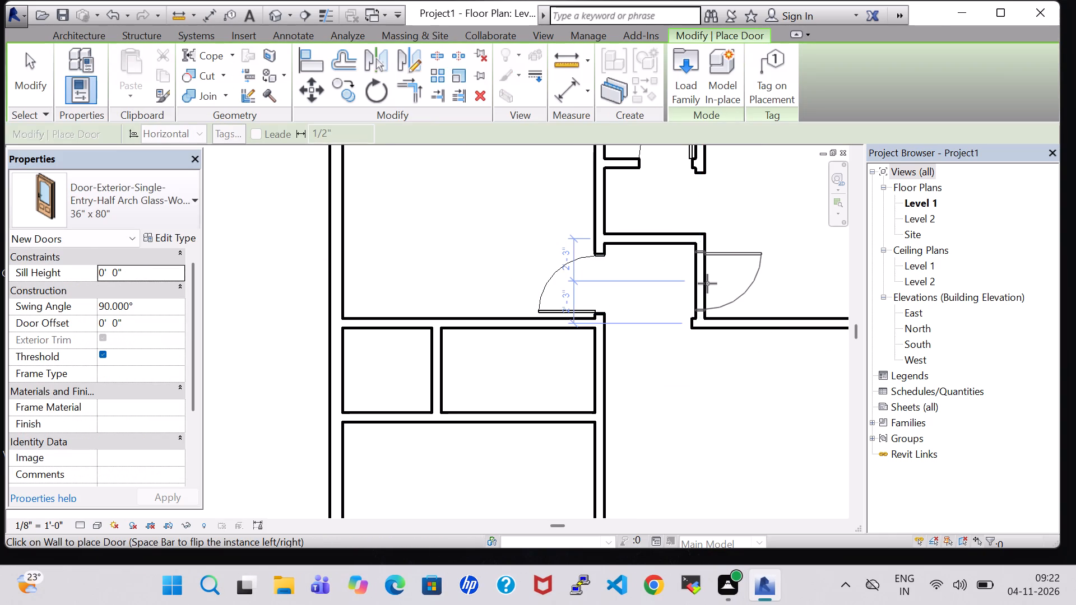
key("space")
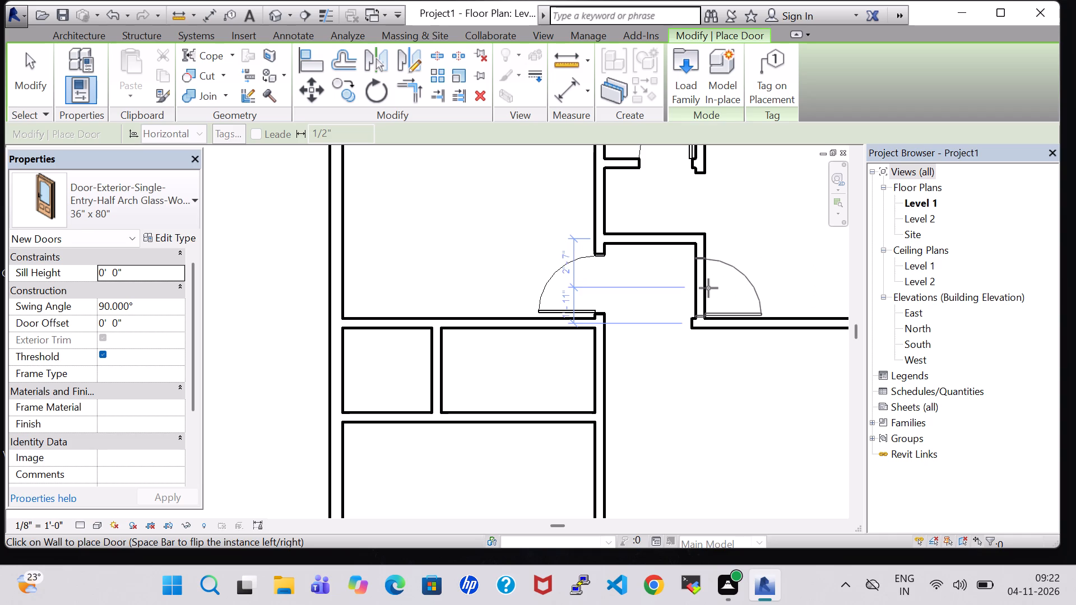
scroll(708, 288, "up", 4)
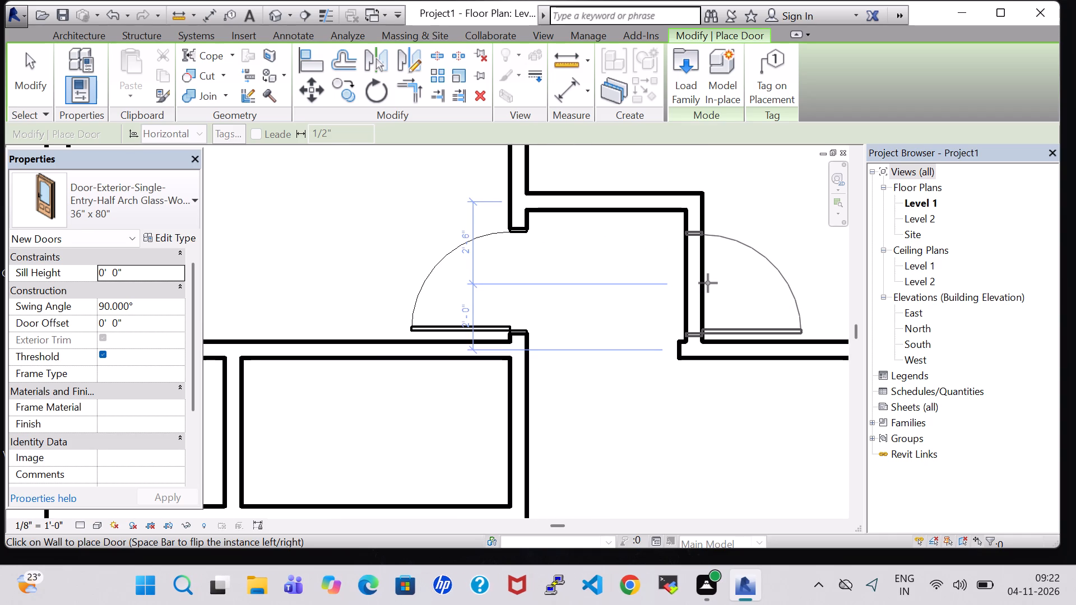
left_click(708, 283)
key("Escape")
key("Escape")
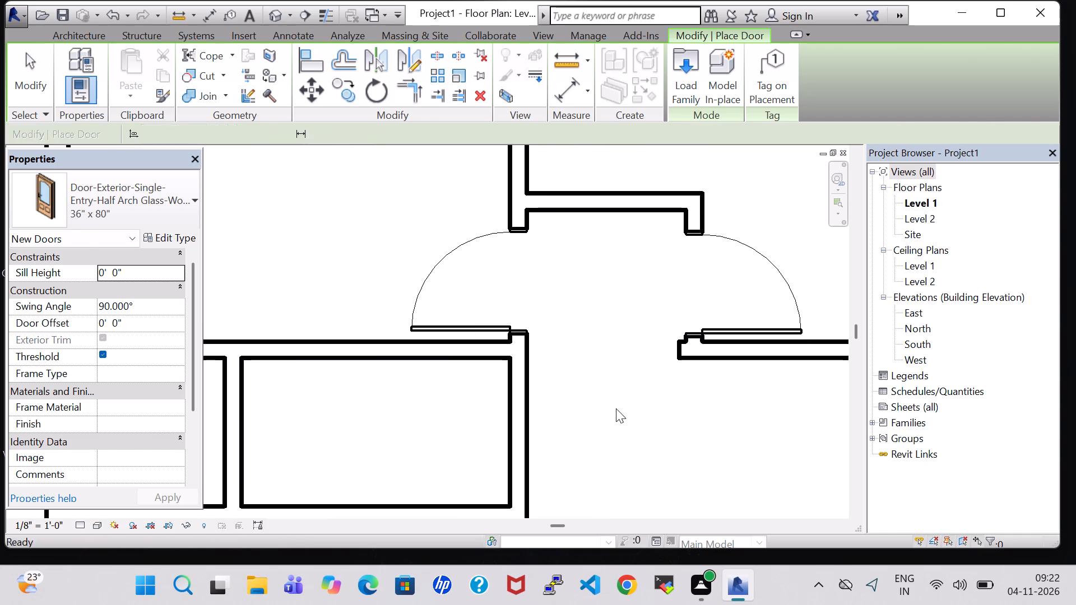
Split the vertical wall beside the lower-left room at two points and delete the middle piece, leaving a lower stub about 2' 8" long.
scroll(616, 408, "down", 4)
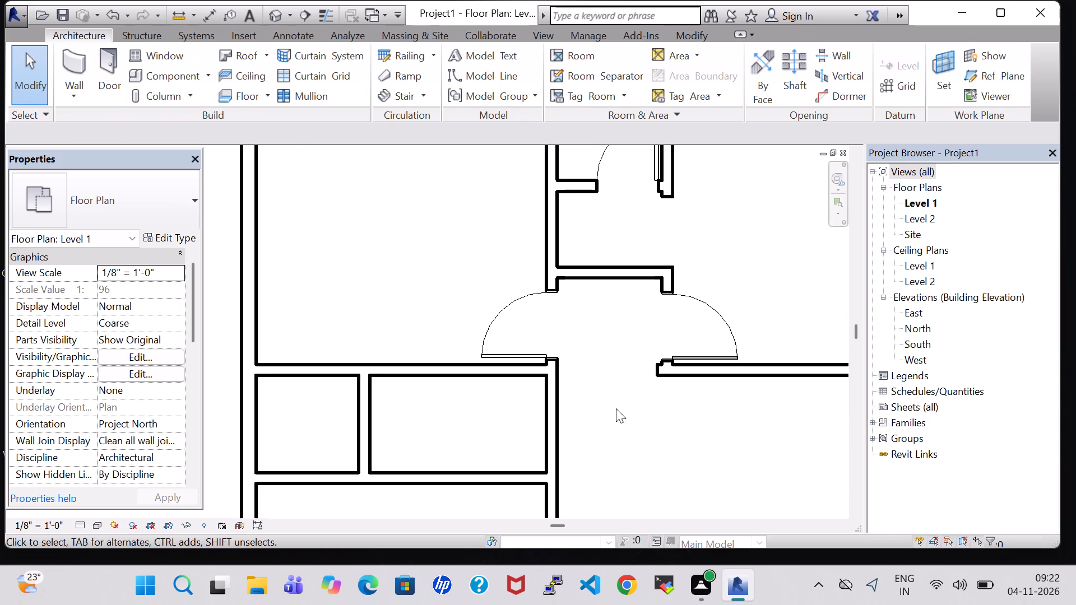
scroll(616, 408, "down", 5)
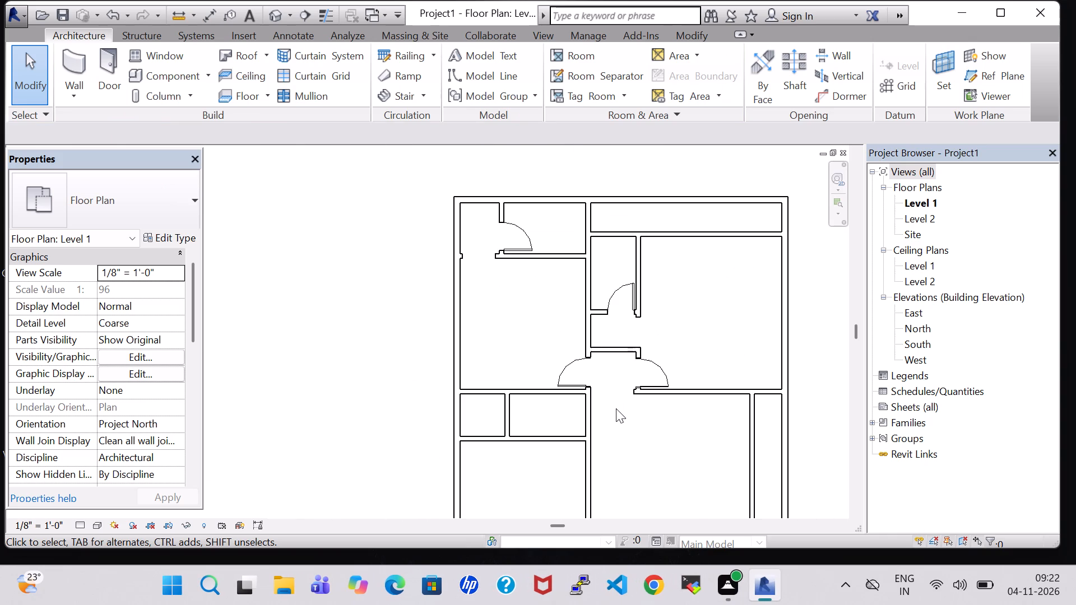
scroll(616, 408, "down", 1)
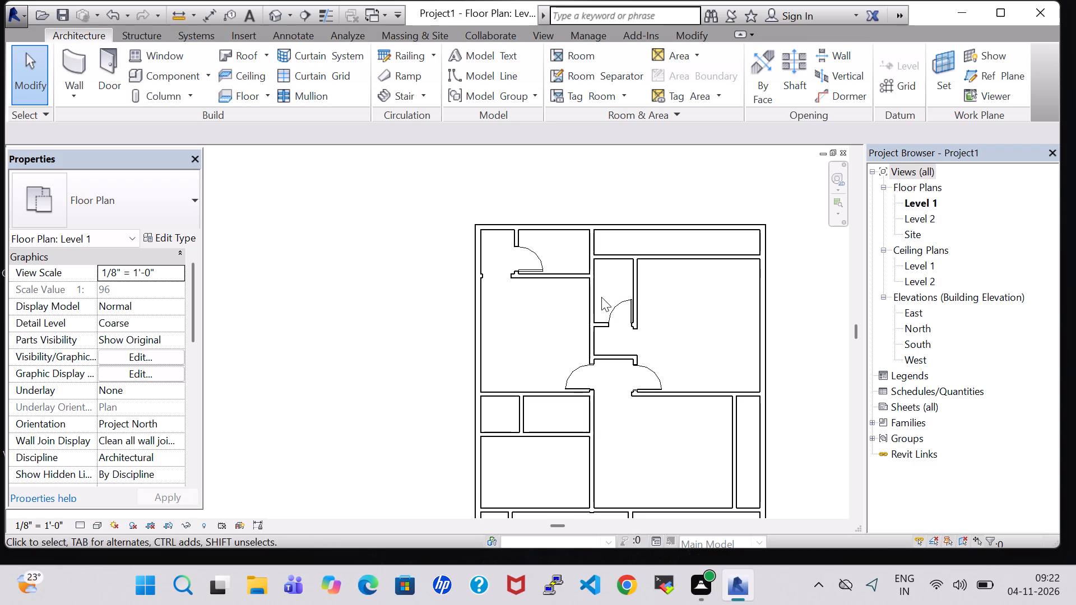
middle_click_drag(667, 495, 666, 477)
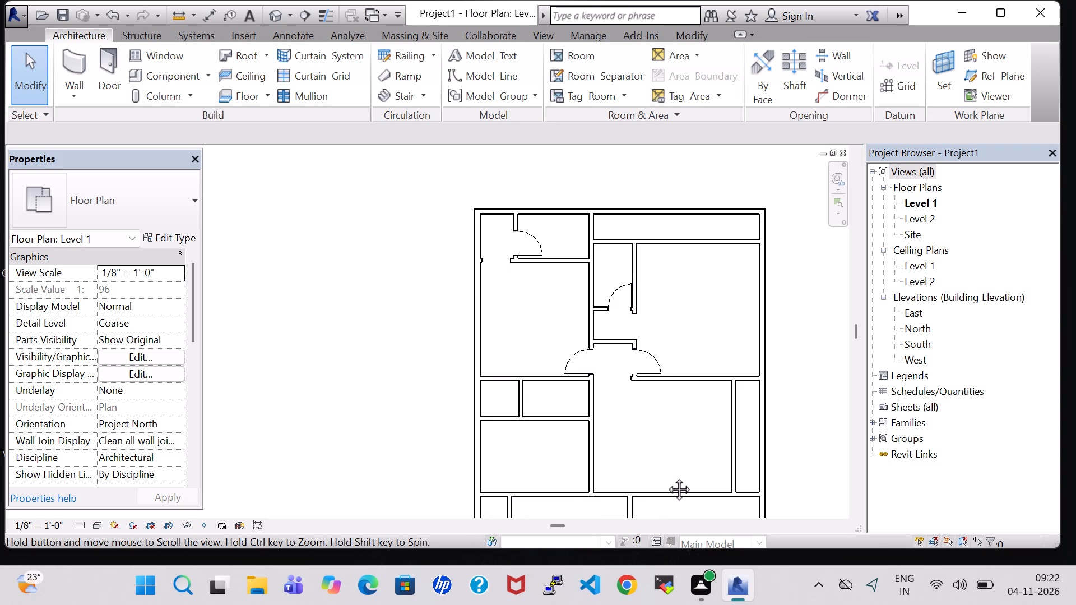
middle_click_drag(666, 477, 667, 449)
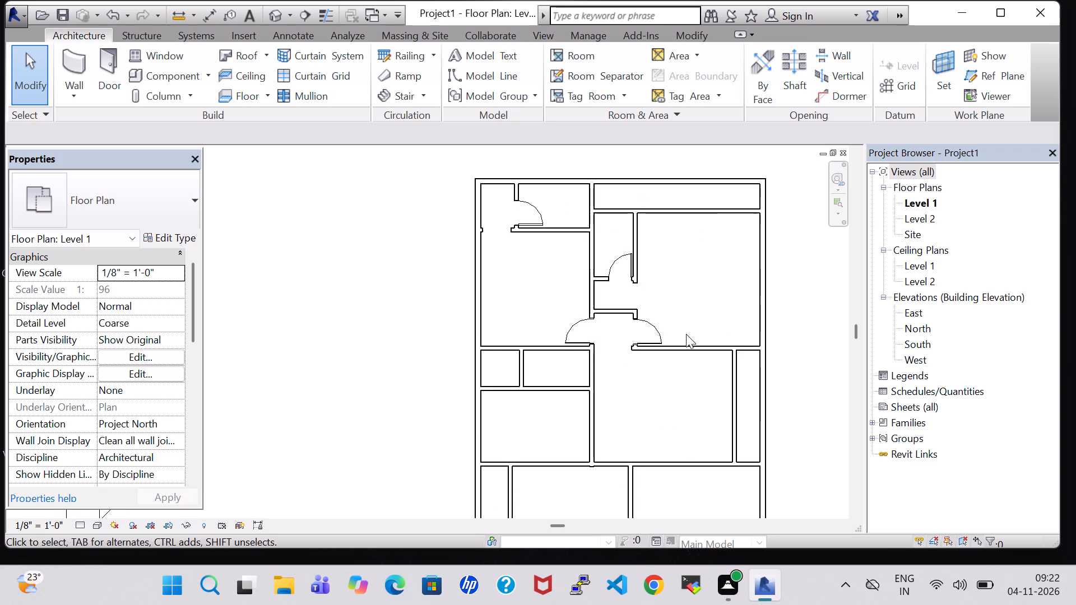
middle_click_drag(667, 399, 694, 376)
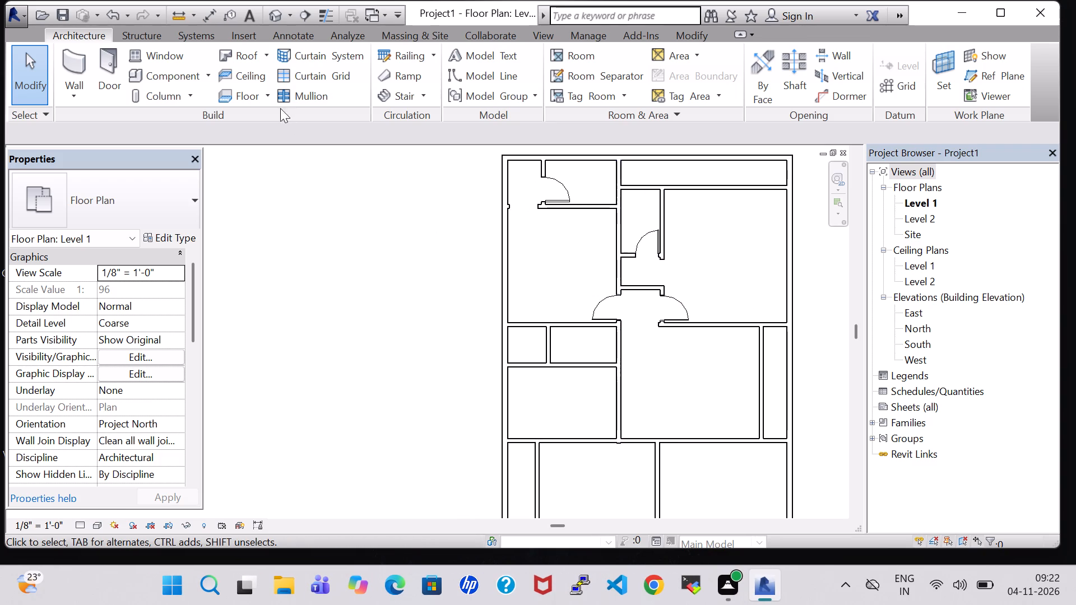
left_click(705, 29)
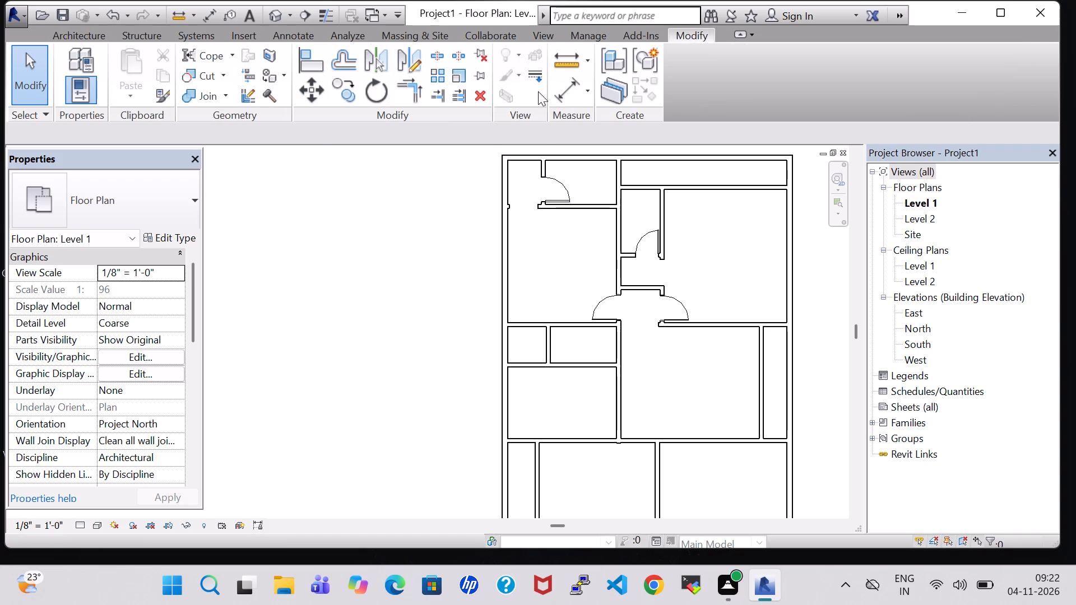
left_click(443, 53)
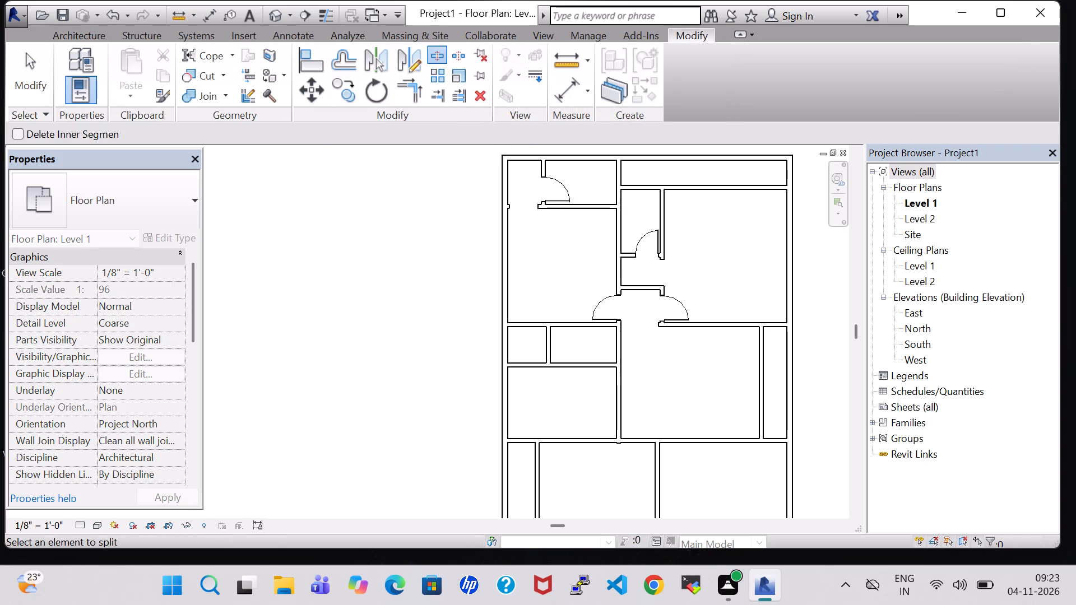
left_click(620, 374)
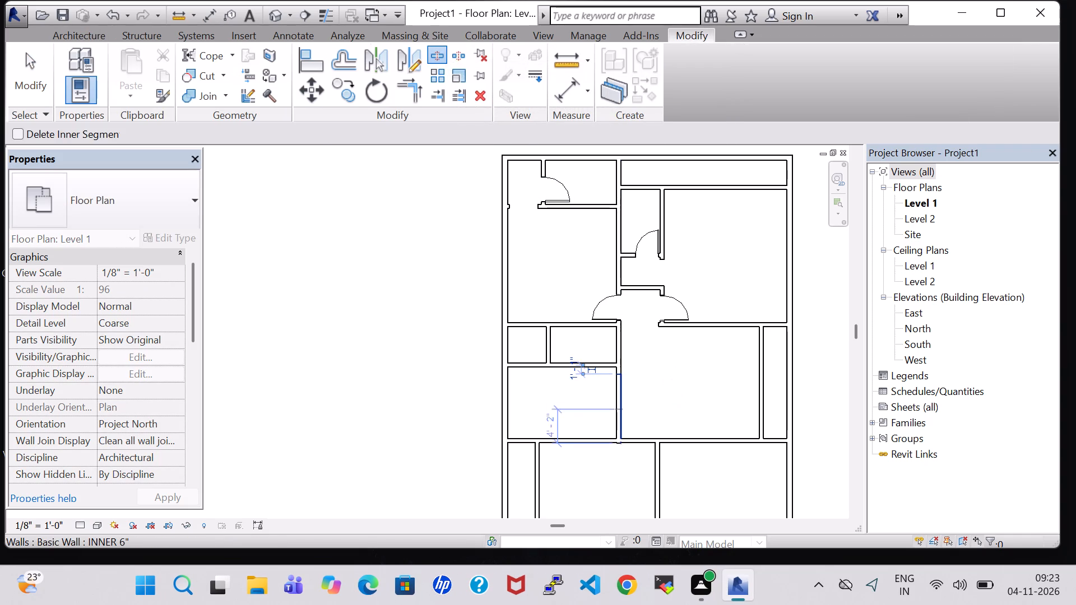
left_click(625, 421)
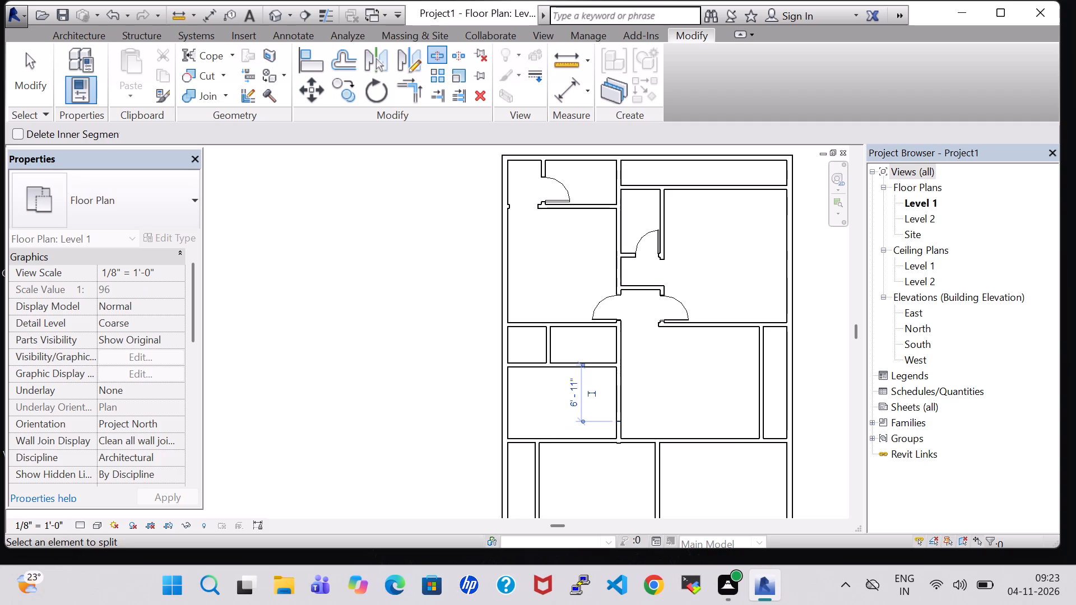
key("Escape")
key("Escape")
left_click(625, 408)
key("Delete")
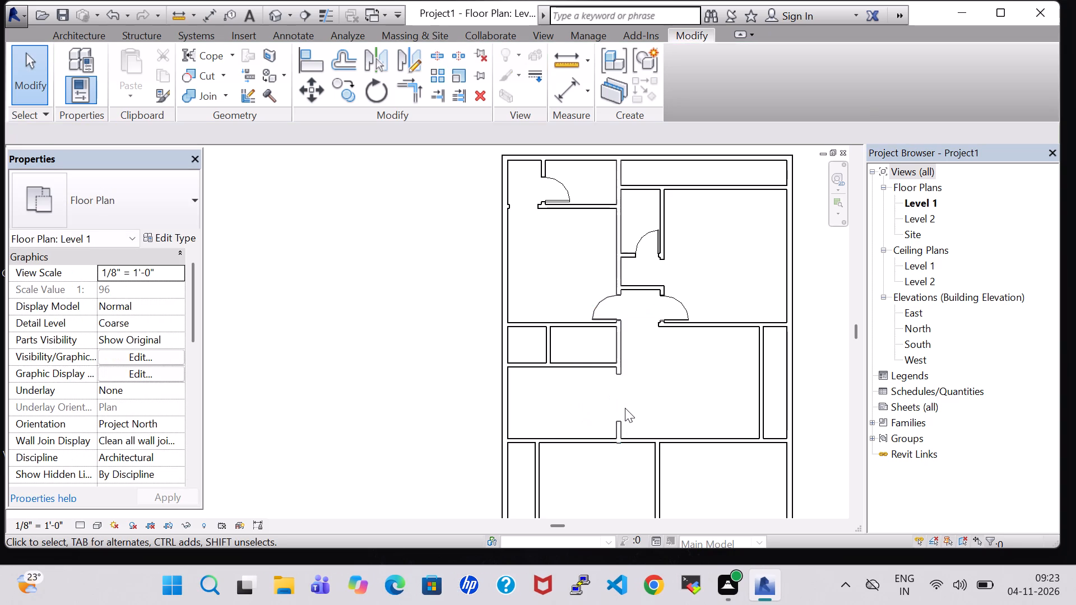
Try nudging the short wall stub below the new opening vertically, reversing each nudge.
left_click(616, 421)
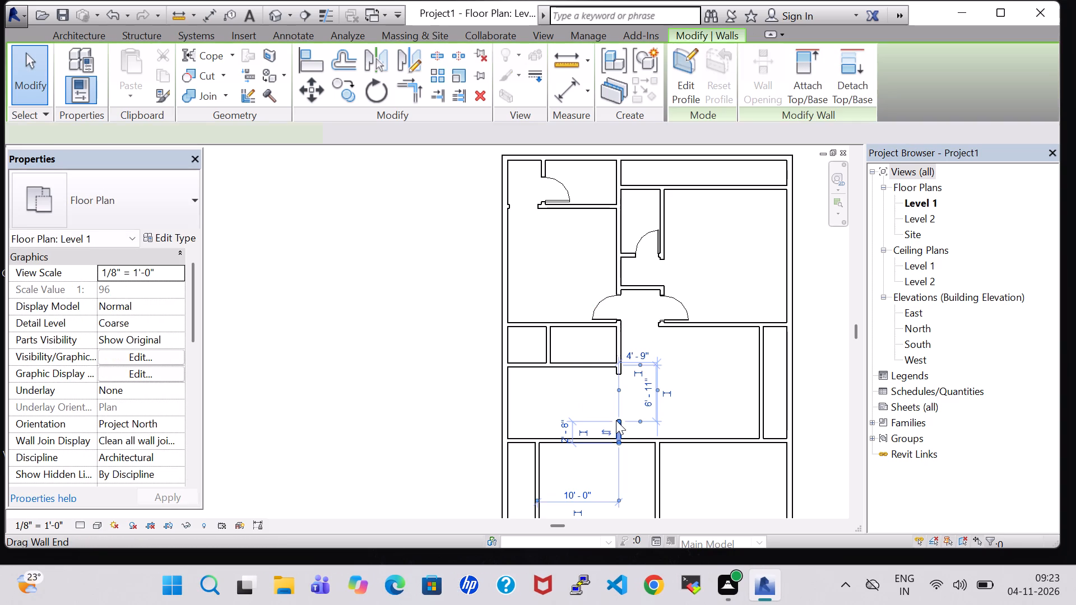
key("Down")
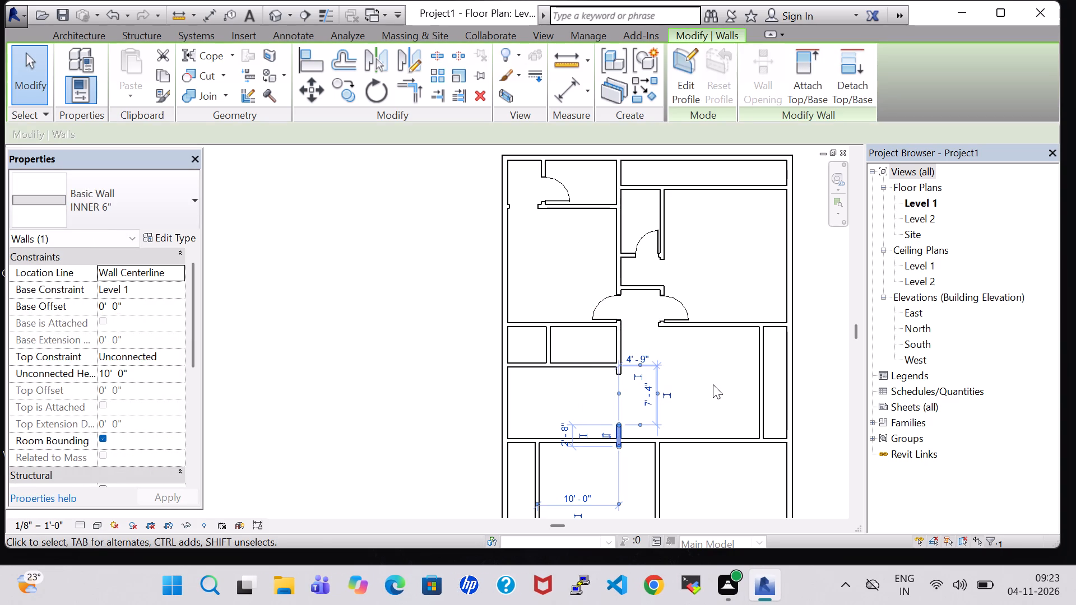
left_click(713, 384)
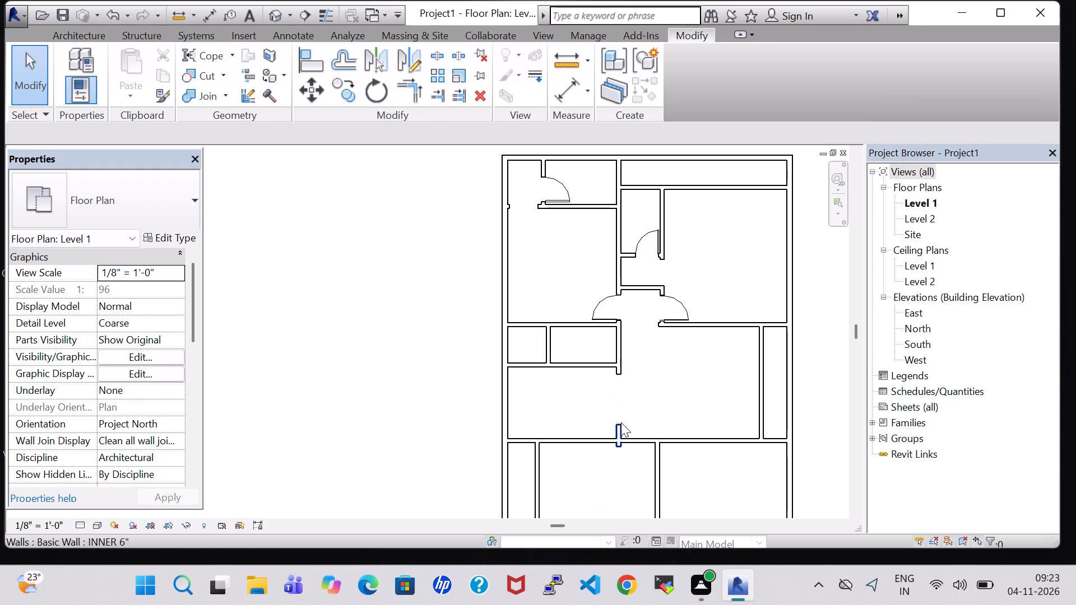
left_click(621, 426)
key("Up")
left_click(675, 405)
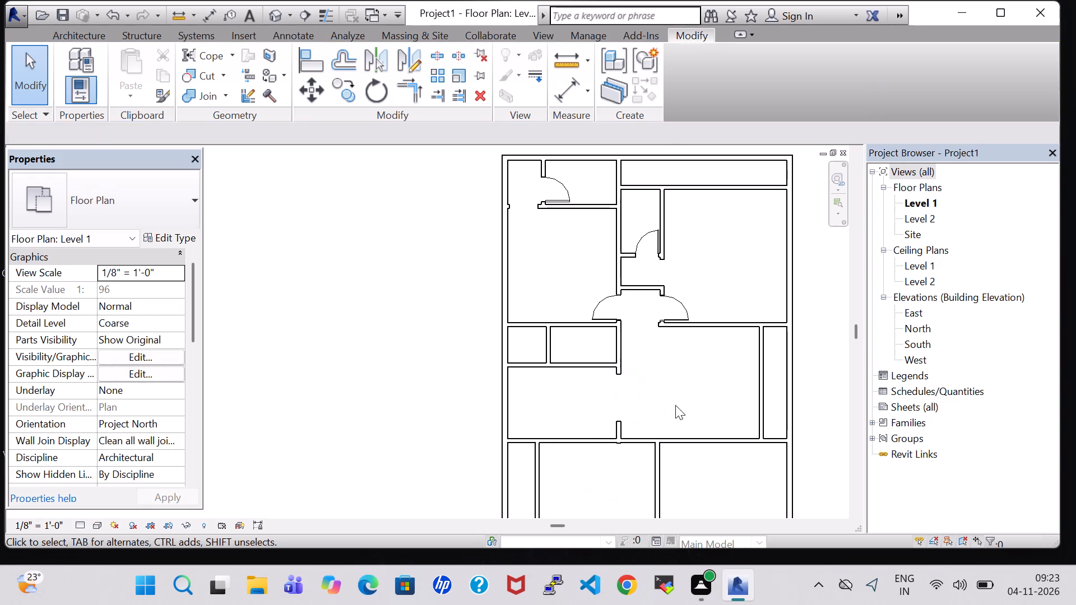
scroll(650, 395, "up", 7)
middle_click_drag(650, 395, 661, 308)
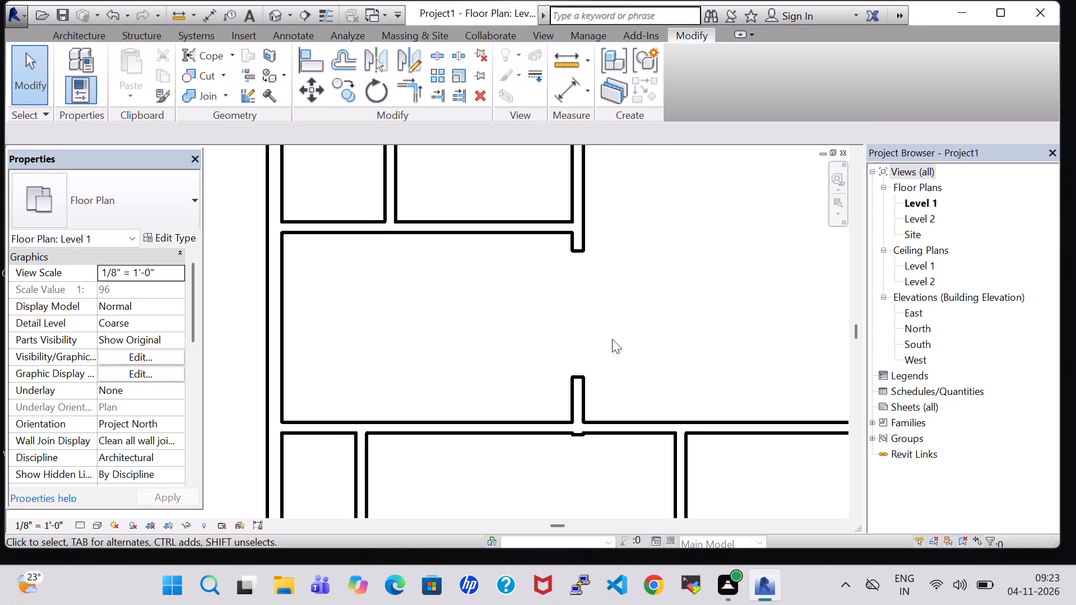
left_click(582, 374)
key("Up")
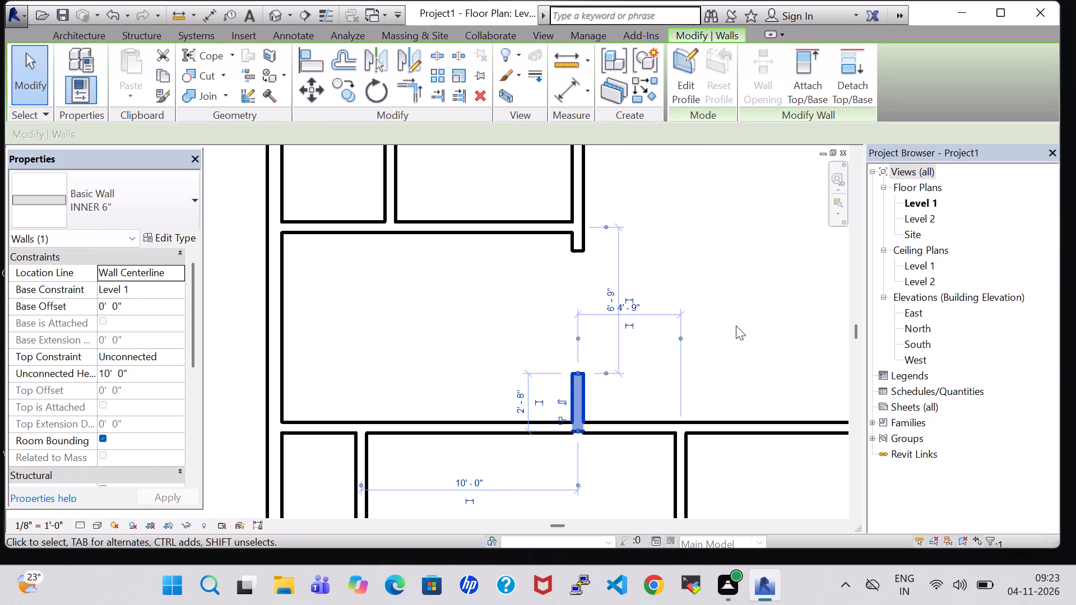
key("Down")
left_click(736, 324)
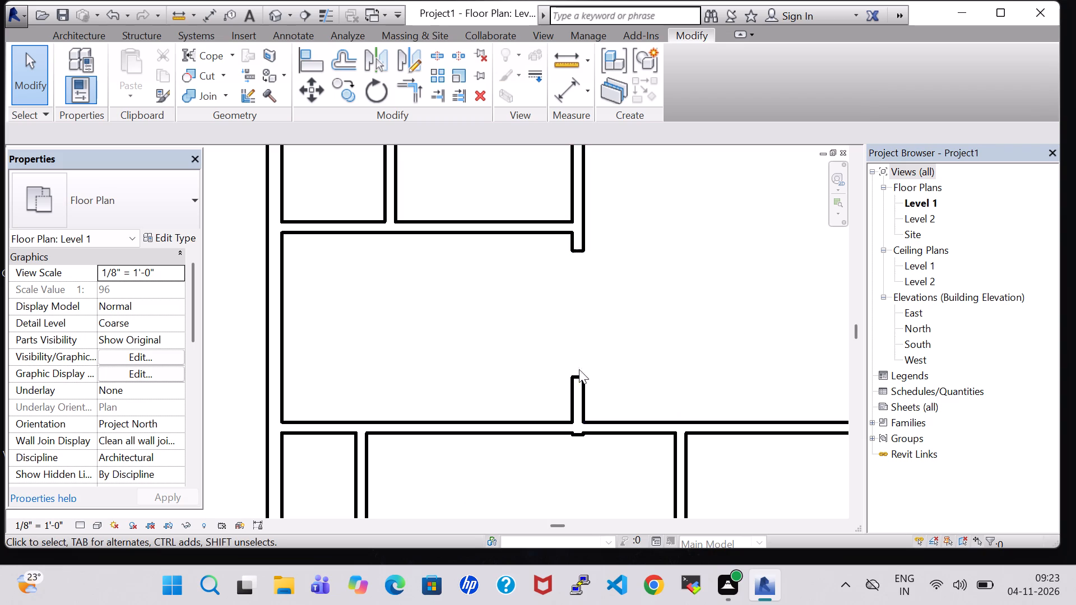
Shorten the lower end of the wall stub so it no longer projects past the horizontal wall below.
left_click(575, 435)
scroll(575, 435, "up", 1)
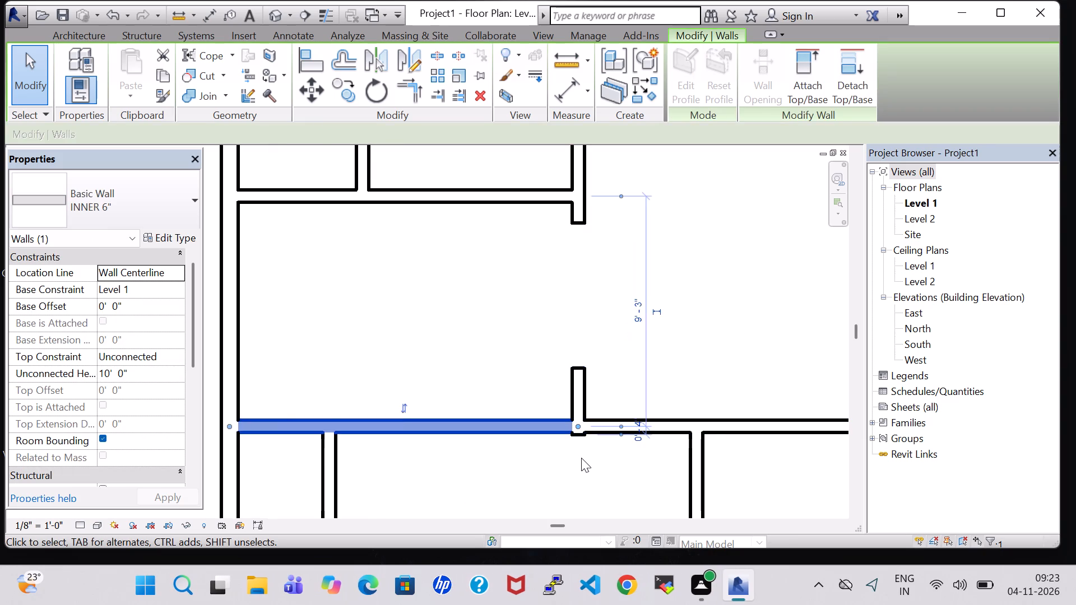
left_click(584, 461)
scroll(584, 461, "up", 8)
left_click(572, 378)
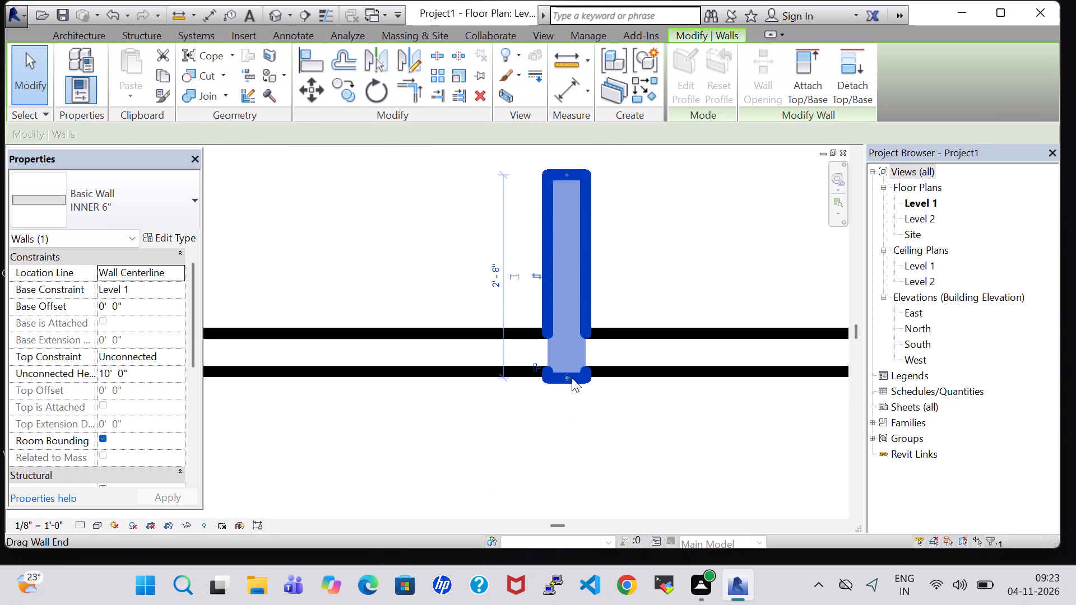
left_click_drag(565, 376, 564, 371)
left_click(582, 407)
scroll(652, 214, "down", 6)
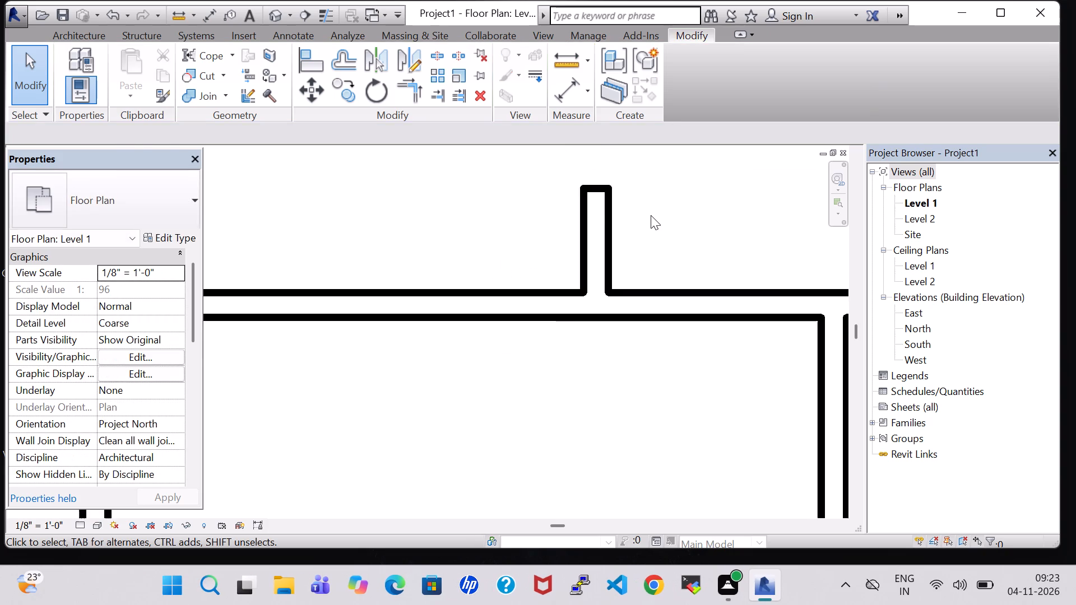
middle_click_drag(650, 222, 632, 379)
scroll(632, 379, "down", 5)
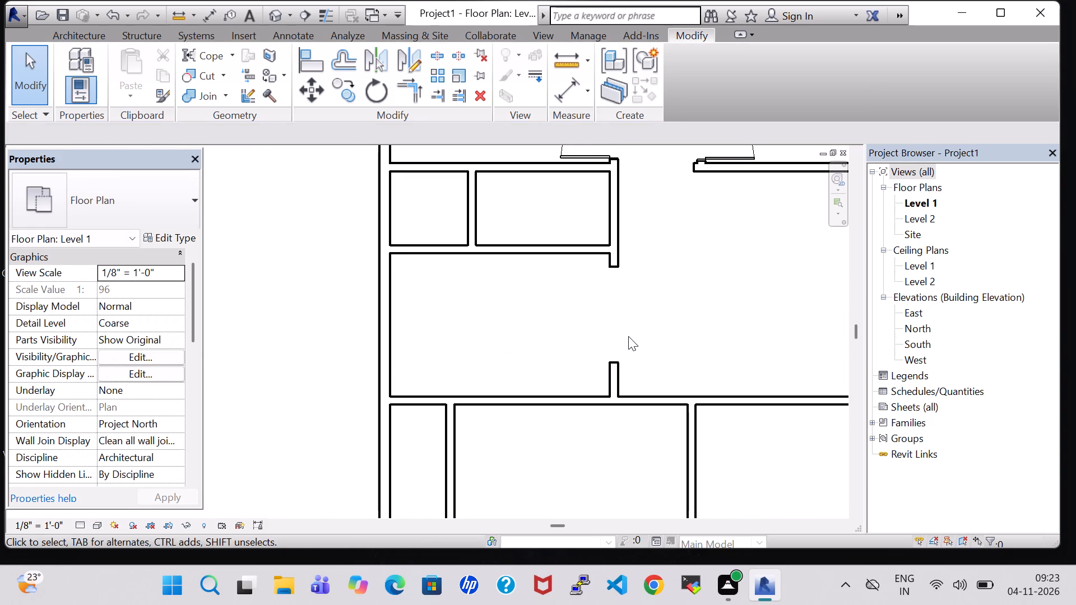
Nudge the short wall stub slightly upward and extend its lower end through the horizontal wall's thickness, making it about 2' 10" long.
middle_click_drag(628, 336, 684, 356)
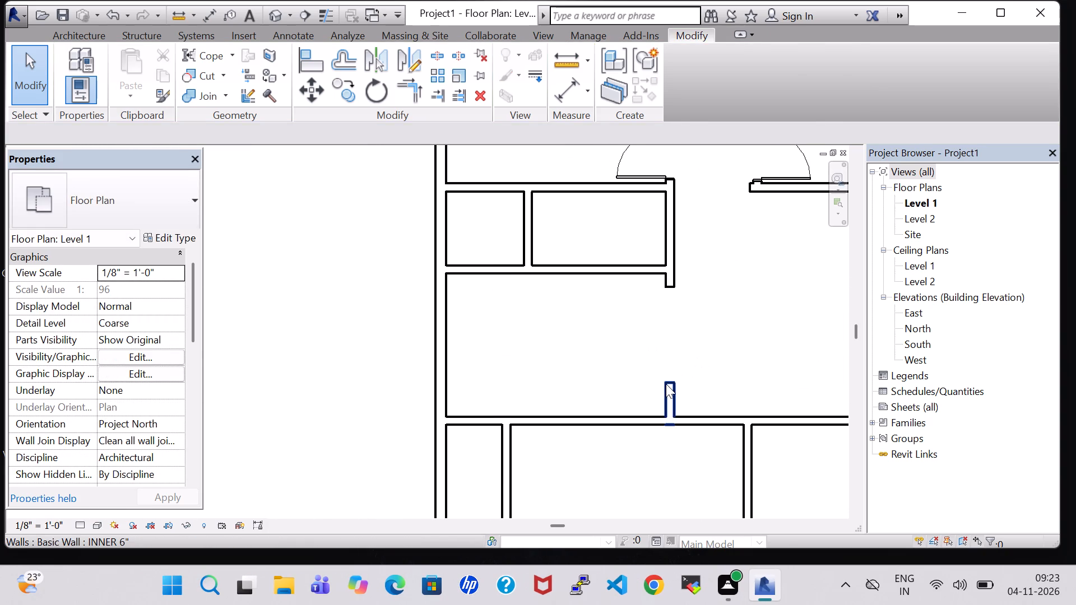
left_click(666, 384)
key("Up")
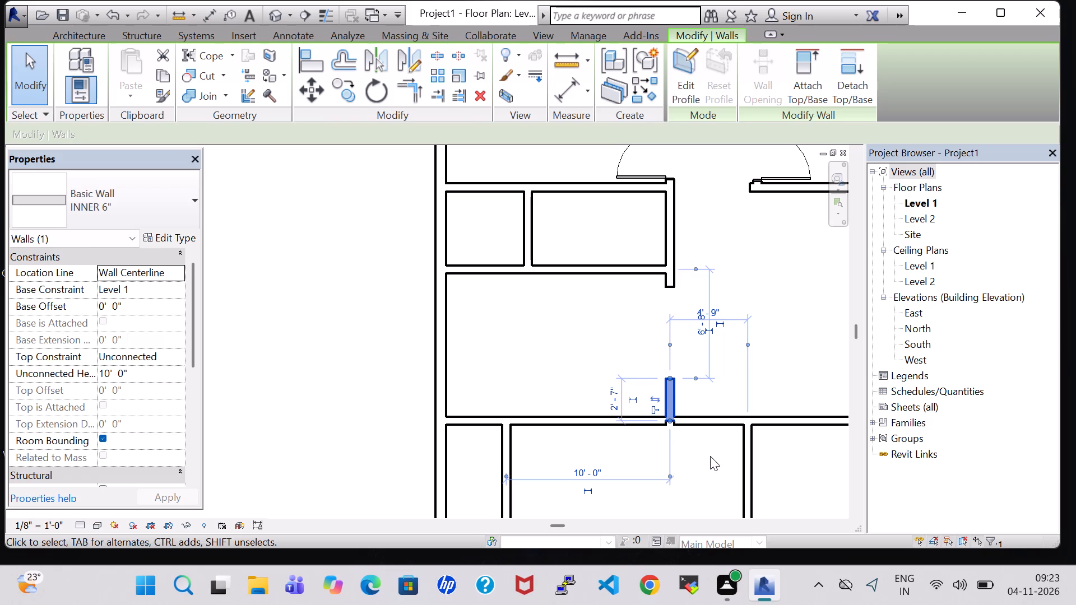
left_click(710, 456)
left_click(669, 421)
scroll(669, 421, "up", 2)
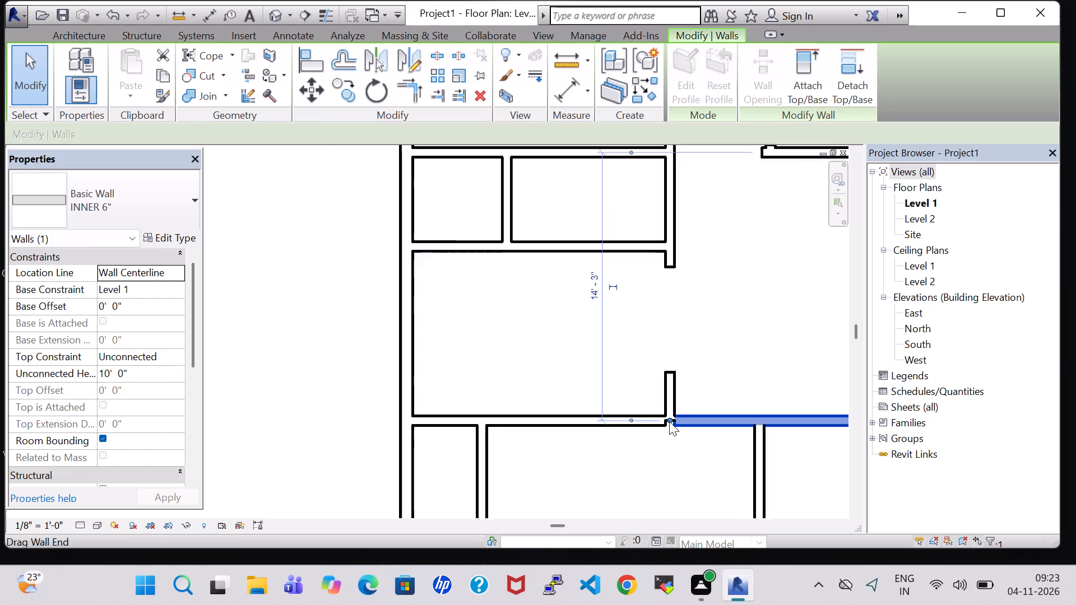
scroll(669, 421, "up", 6)
left_click(674, 417)
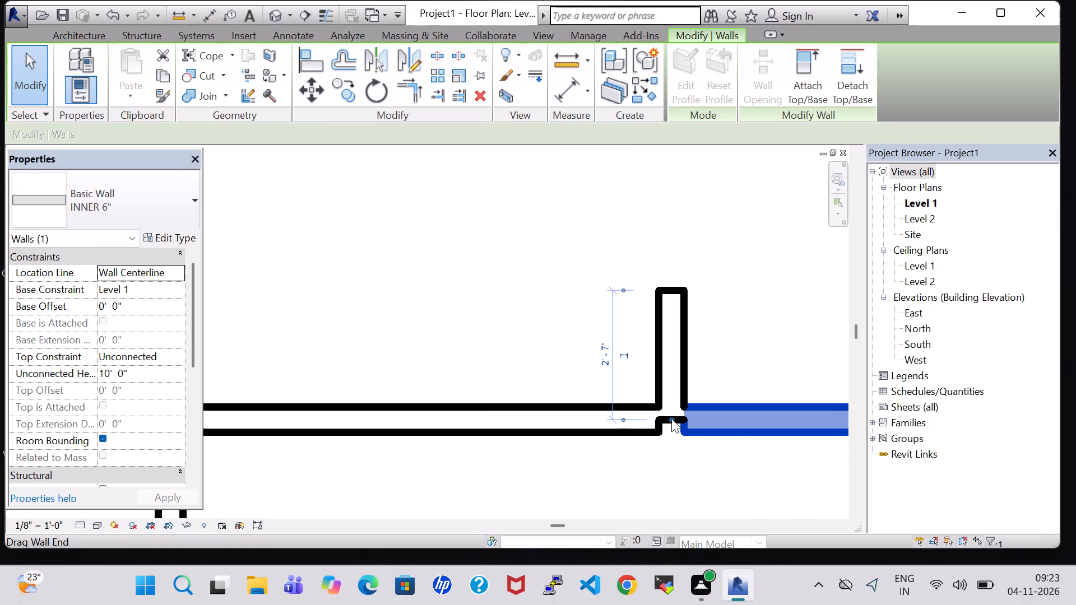
left_click(671, 418)
left_click(712, 344)
left_click(670, 418)
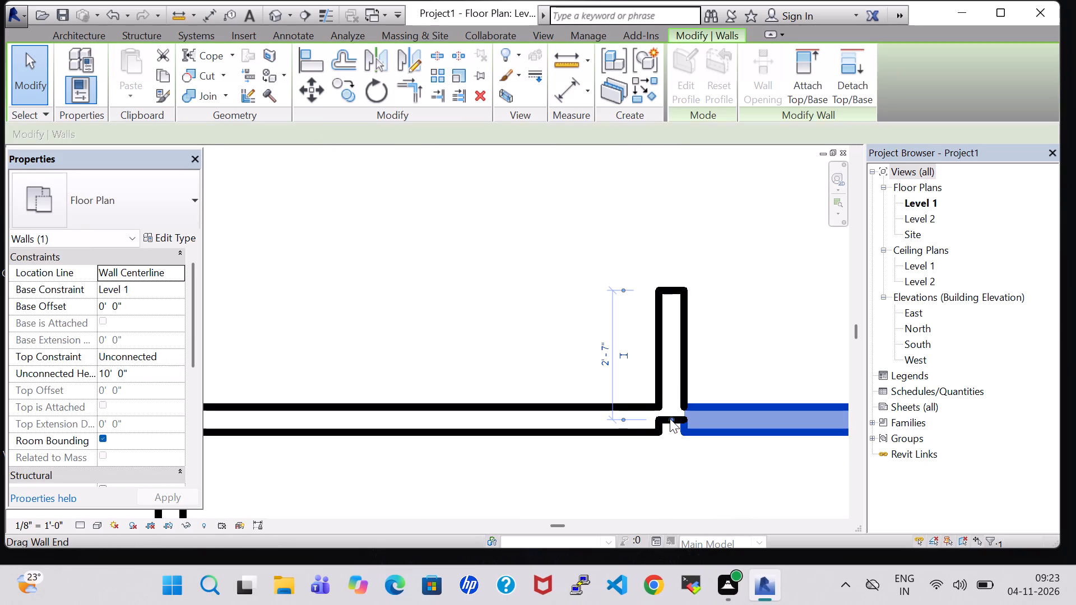
left_click(671, 349)
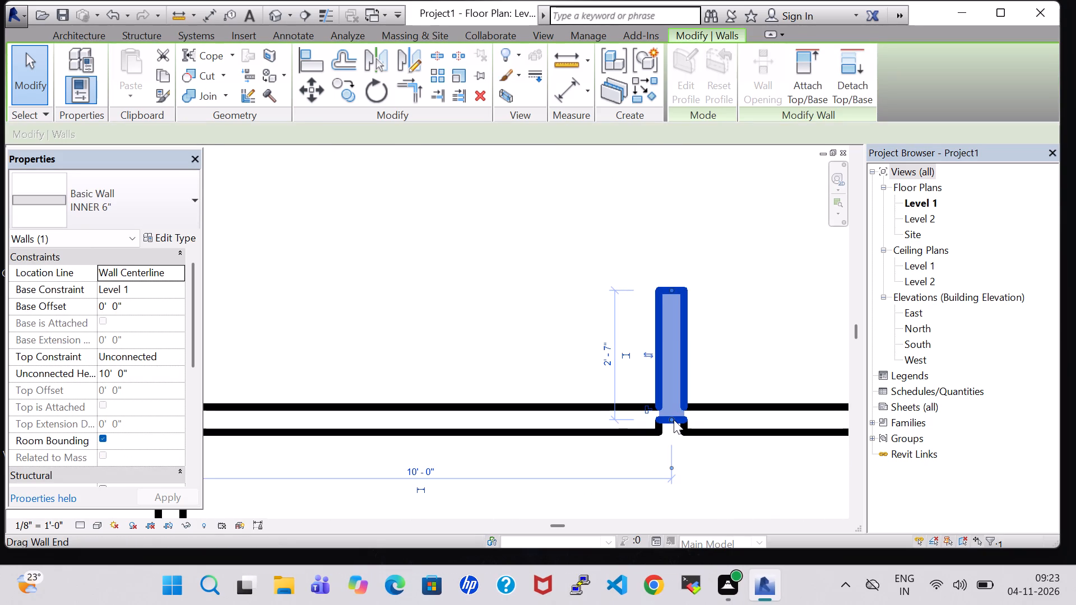
left_click_drag(669, 419, 670, 420)
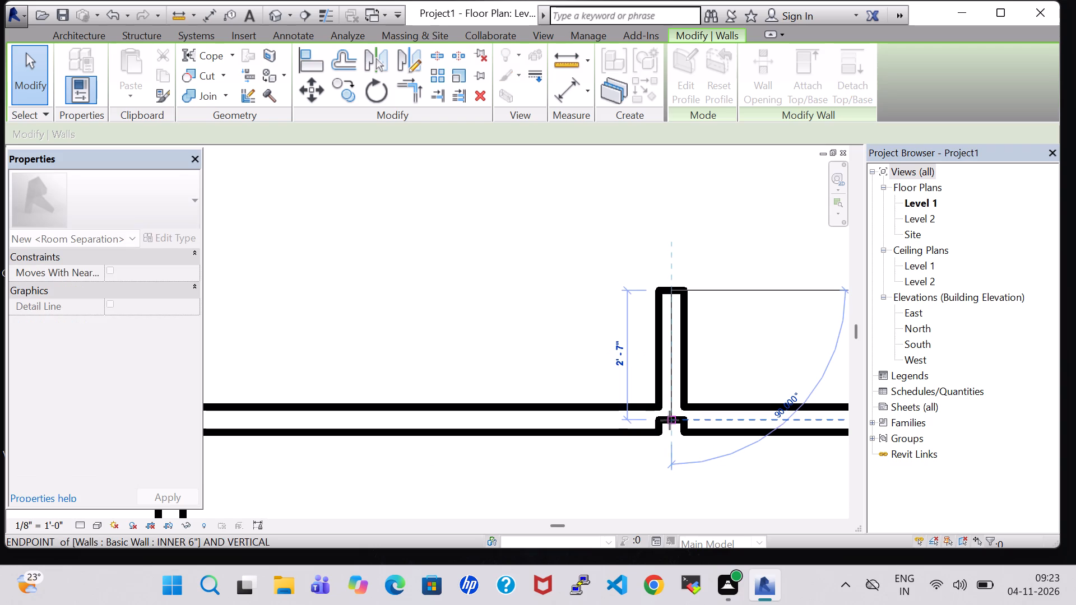
left_click_drag(670, 420, 670, 432)
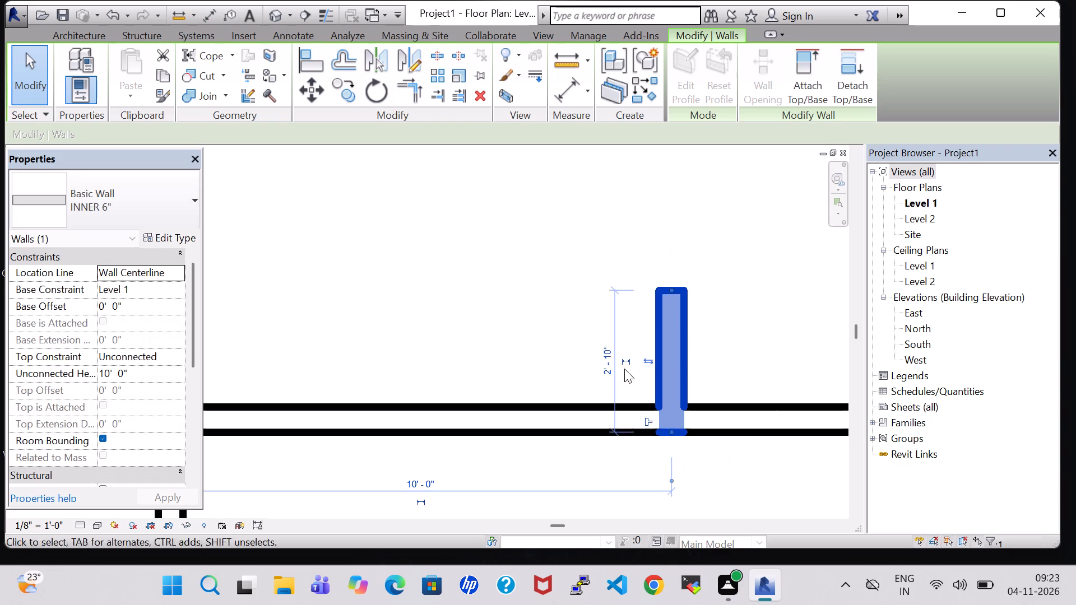
left_click(552, 305)
Split the horizontal wall below the larger small room with a 1" joint gap at two points and delete the middle piece, about 3' 7 1/2" long.
scroll(551, 307, "down", 10)
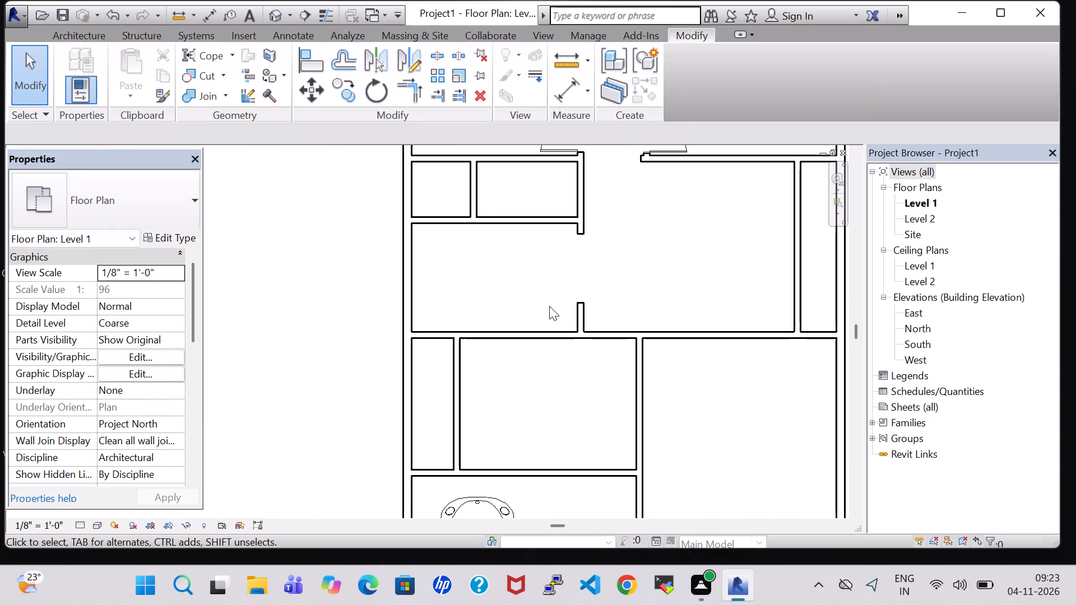
middle_click_drag(549, 306, 590, 362)
scroll(549, 306, "up", 1)
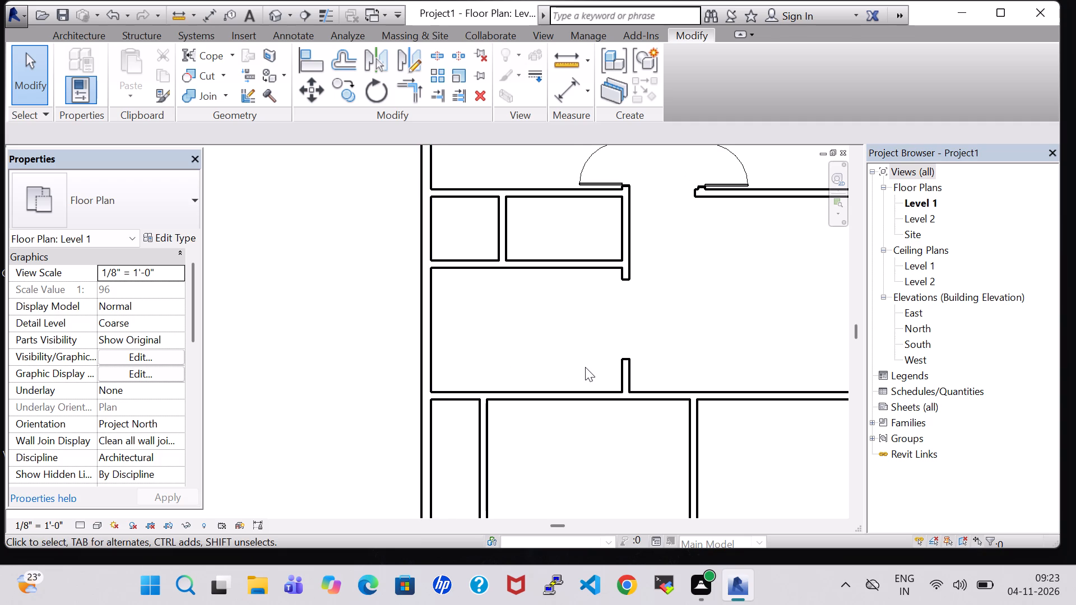
left_click(451, 57)
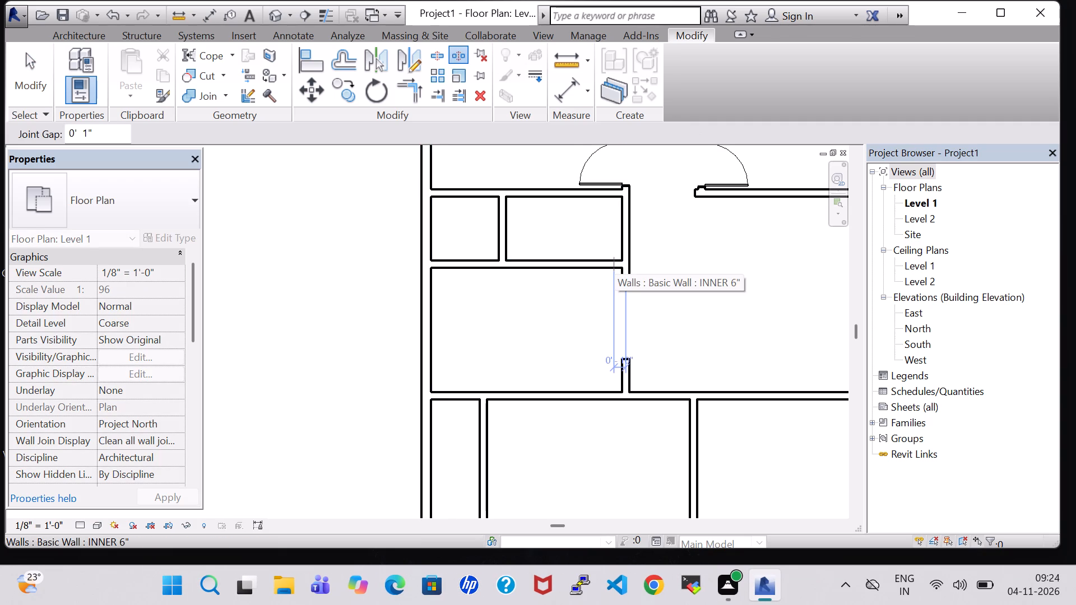
left_click(615, 264)
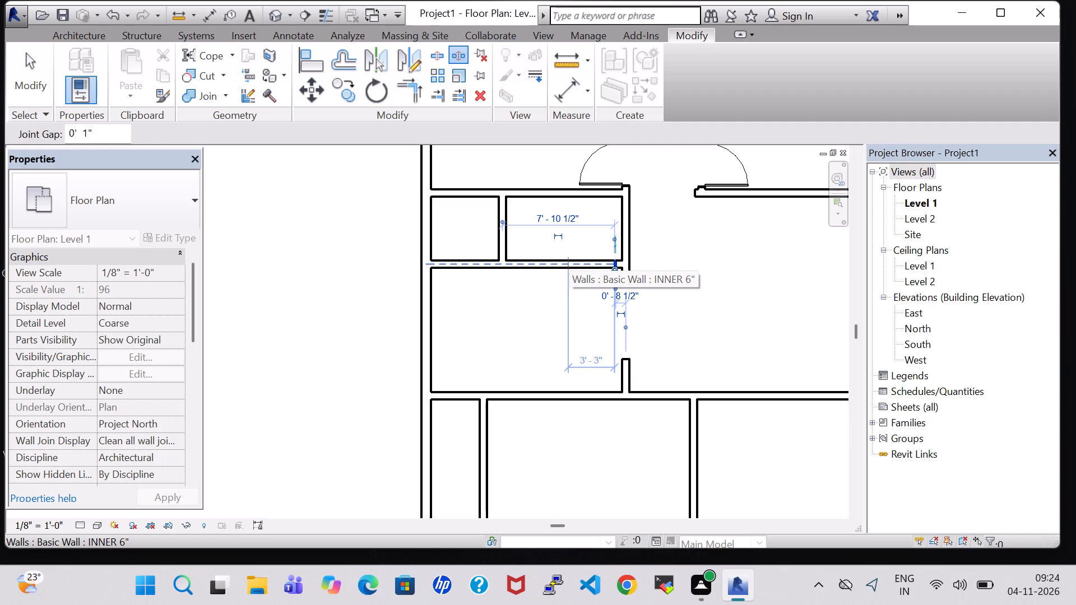
left_click(562, 260)
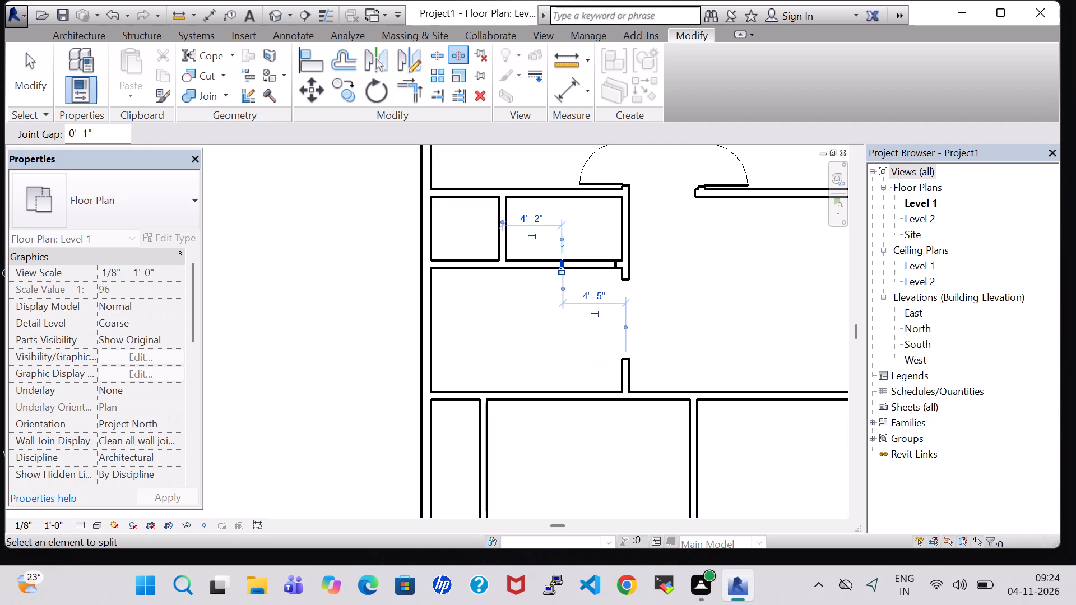
key("Escape")
key("Escape")
left_click(581, 266)
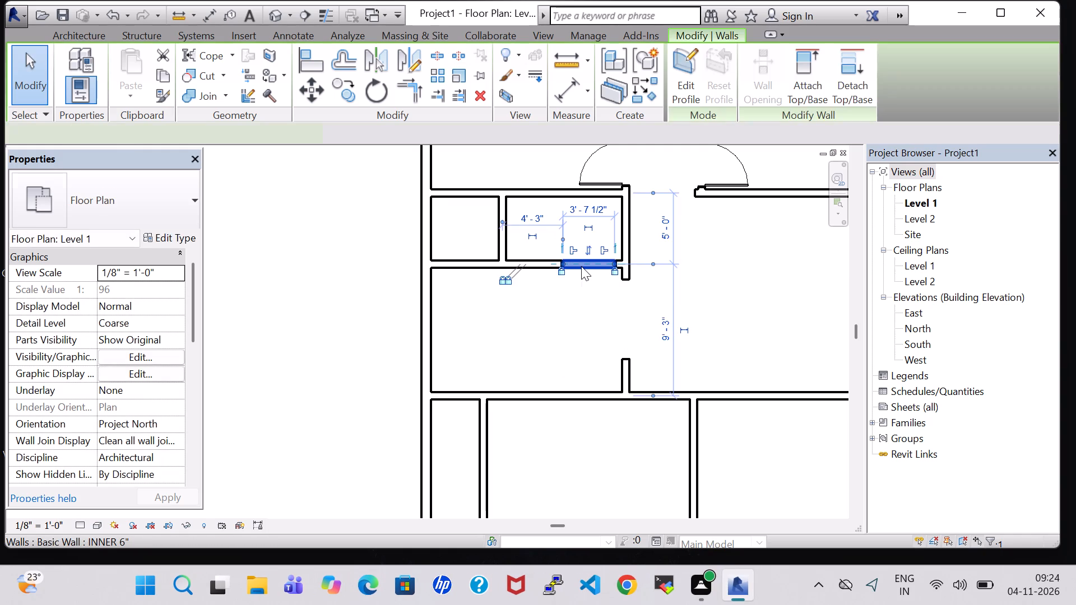
key("Delete")
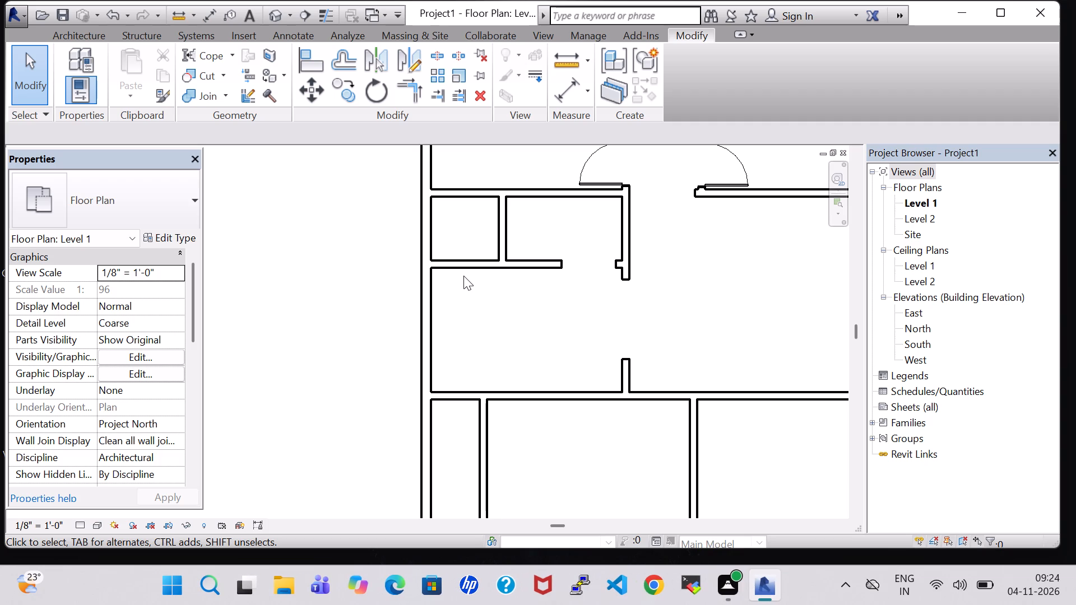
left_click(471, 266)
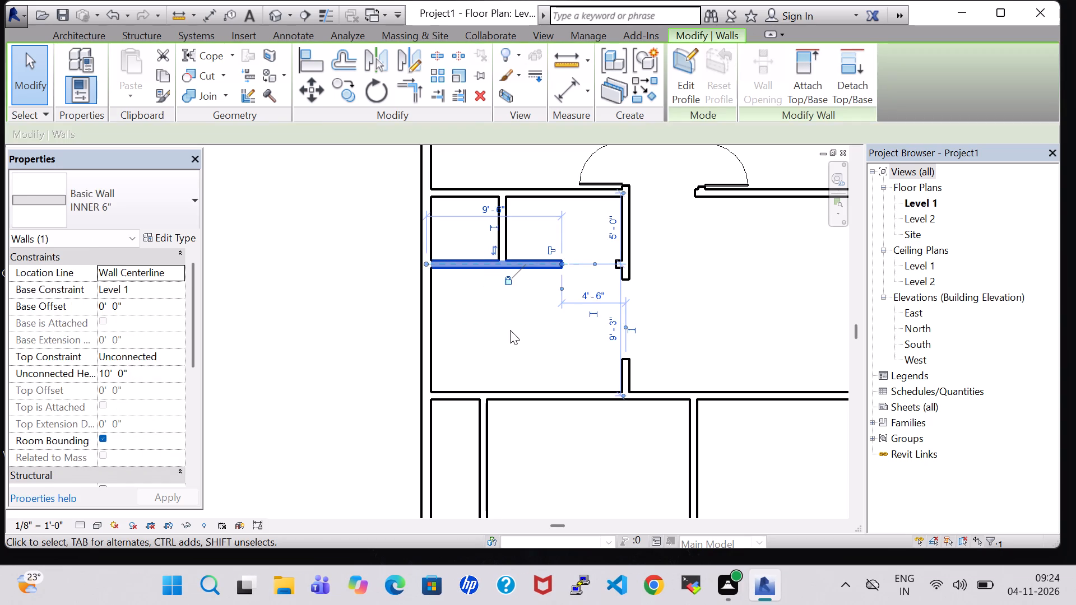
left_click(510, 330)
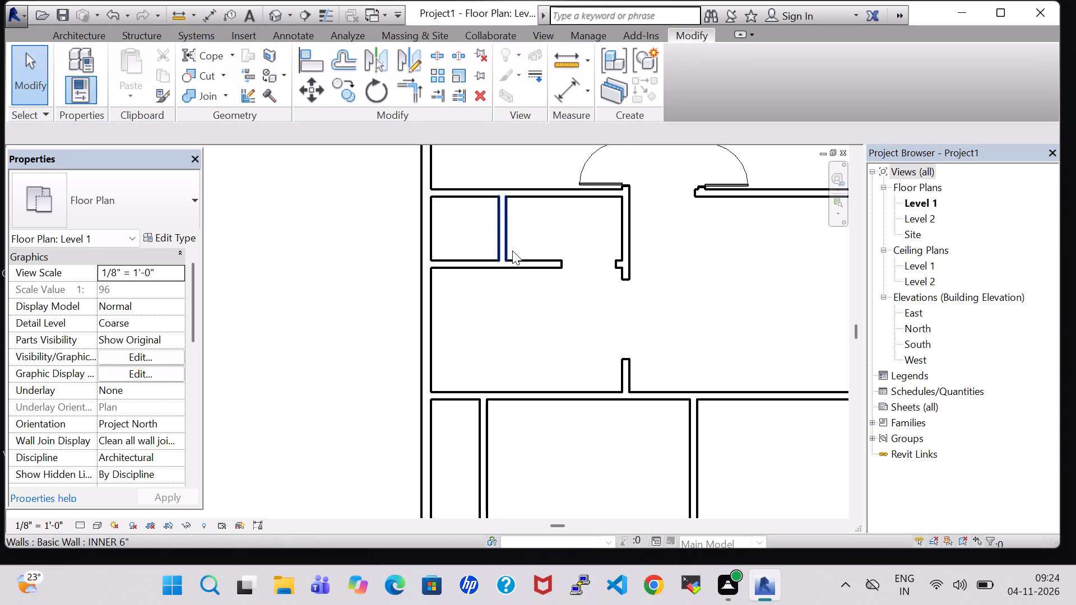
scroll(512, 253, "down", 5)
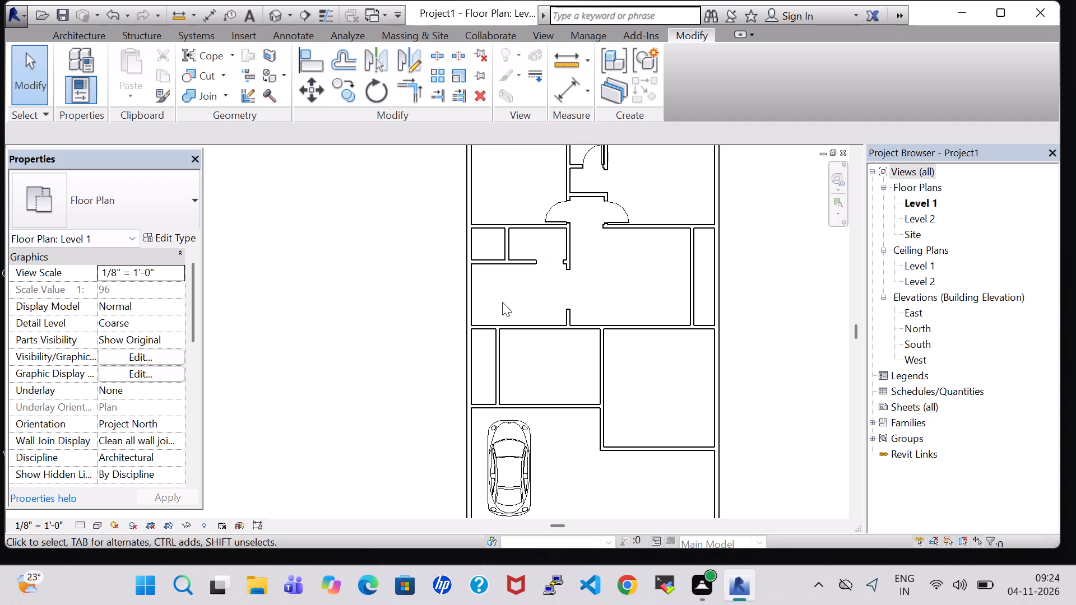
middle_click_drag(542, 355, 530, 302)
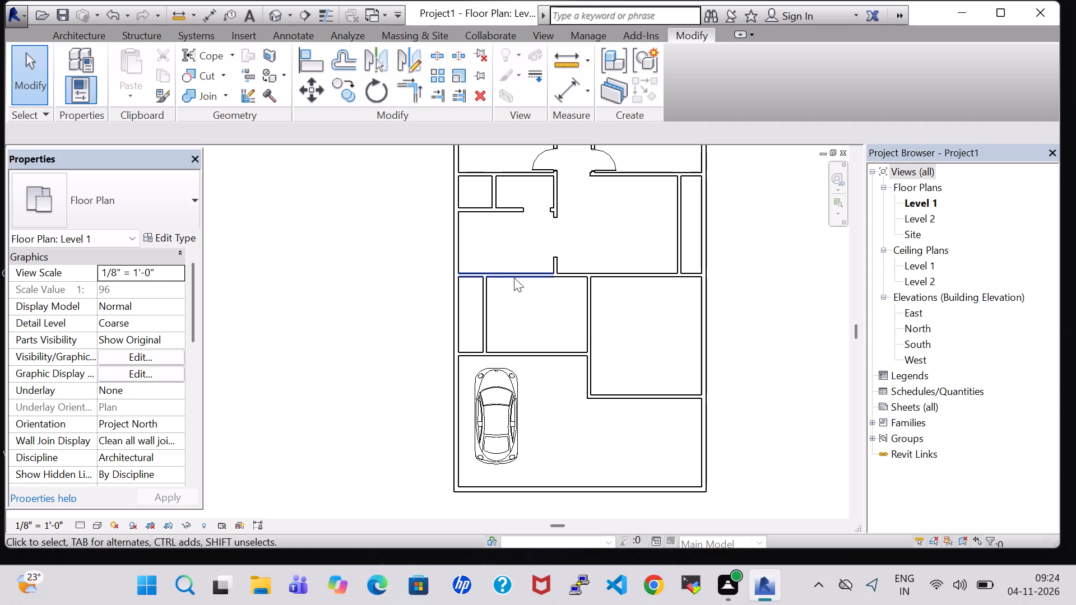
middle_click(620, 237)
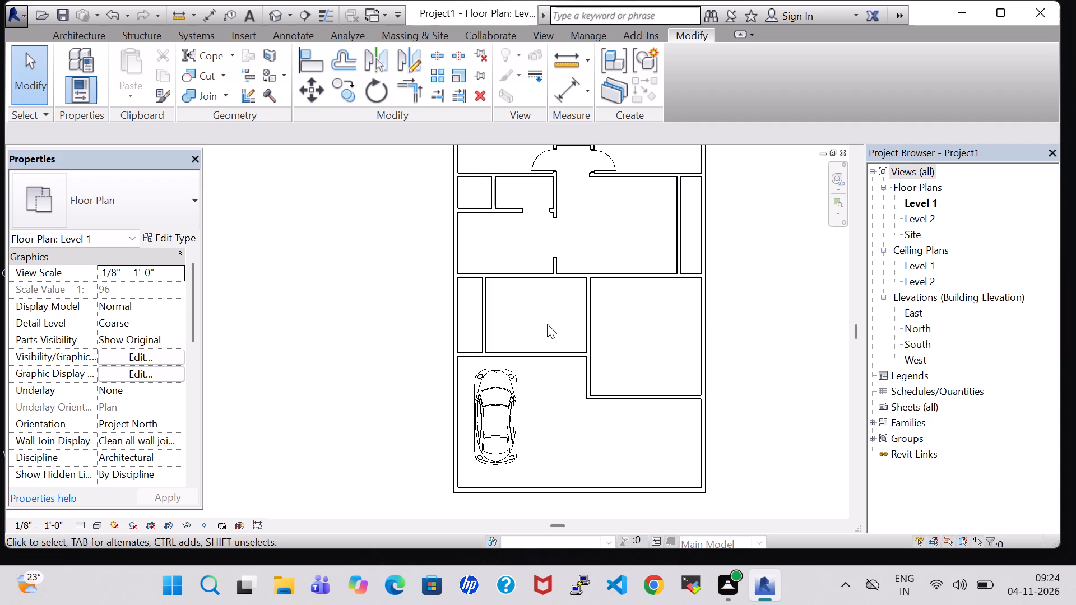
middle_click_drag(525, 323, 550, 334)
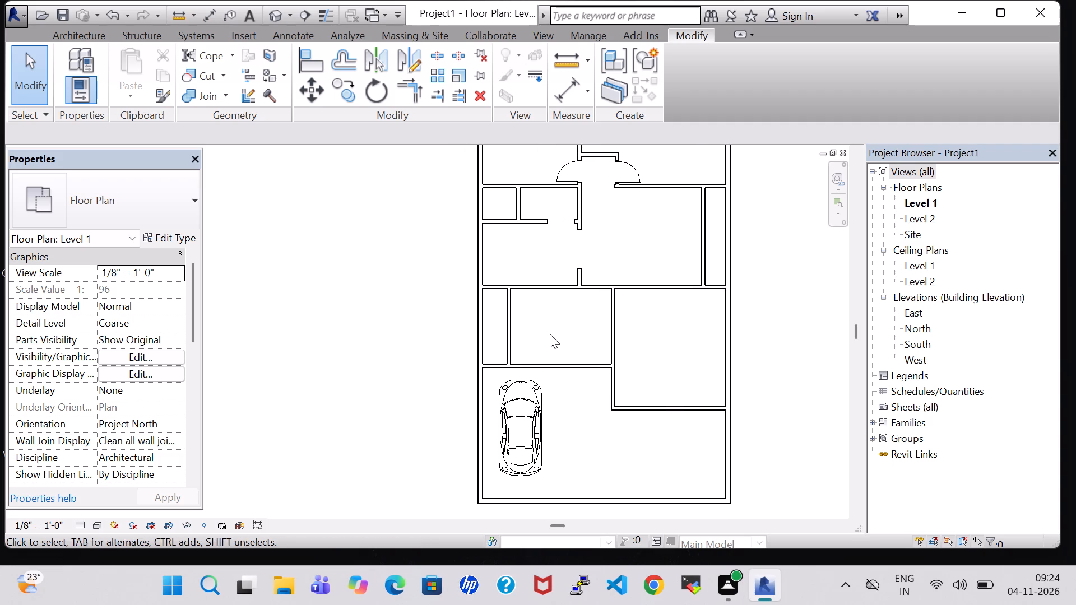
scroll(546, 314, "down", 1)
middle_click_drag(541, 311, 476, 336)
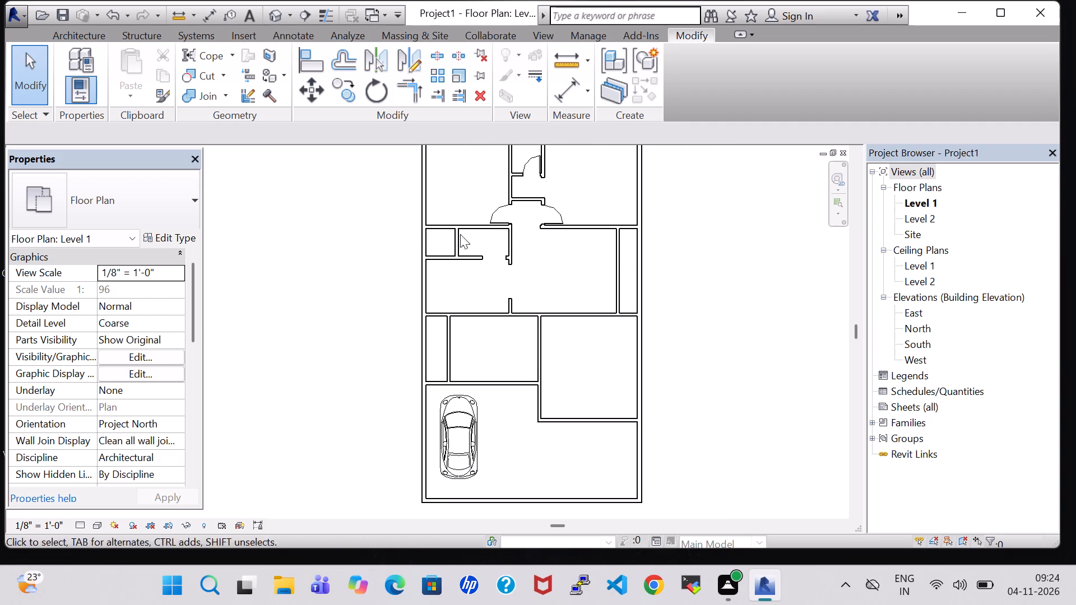
Split the right exterior wall at both ends of the narrow side space and below the top strip, and the top wall at that strip's inner end.
left_click(437, 50)
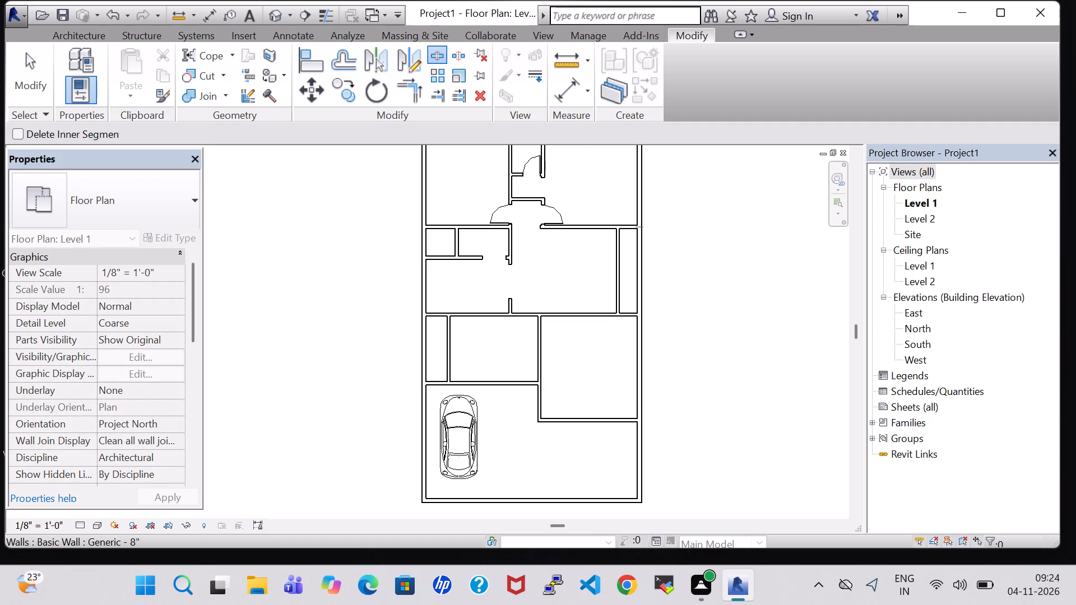
left_click(638, 228)
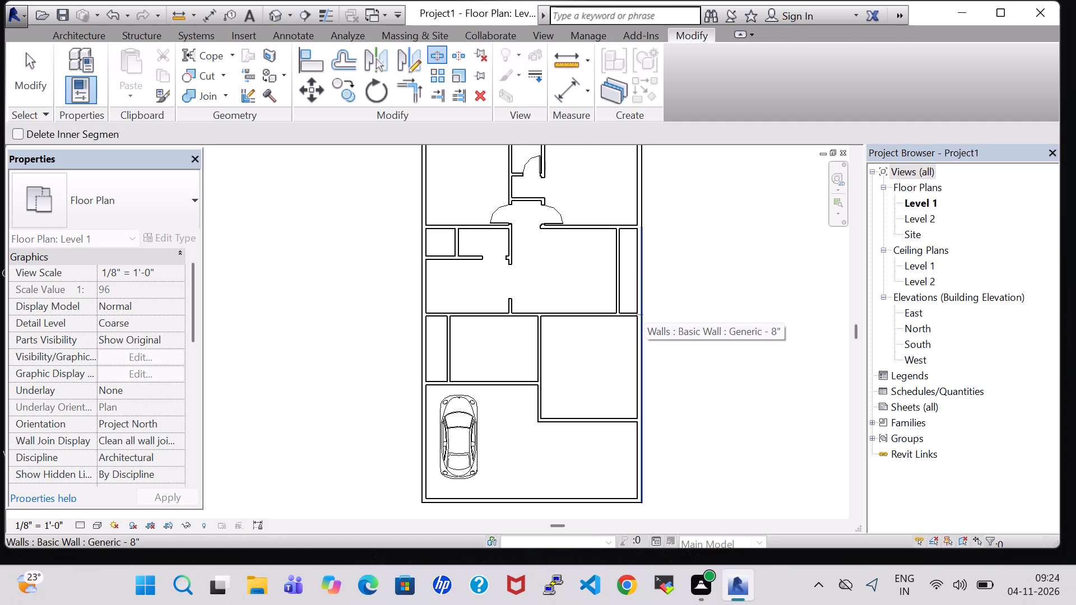
scroll(644, 313, "up", 4)
left_click(644, 313)
middle_click_drag(680, 184, 692, 411)
scroll(689, 215, "up", 1)
scroll(695, 352, "down", 5)
left_click(673, 260)
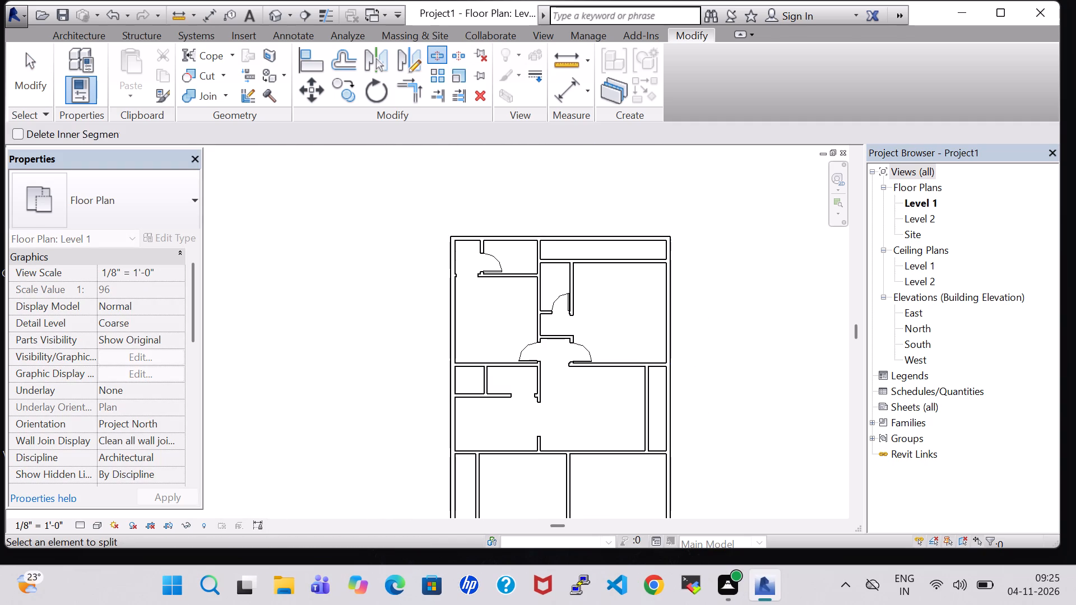
left_click(542, 235)
Split the left exterior wall at the two horizontal walls above and below the smallest room.
scroll(777, 327, "down", 4)
scroll(600, 354, "up", 1)
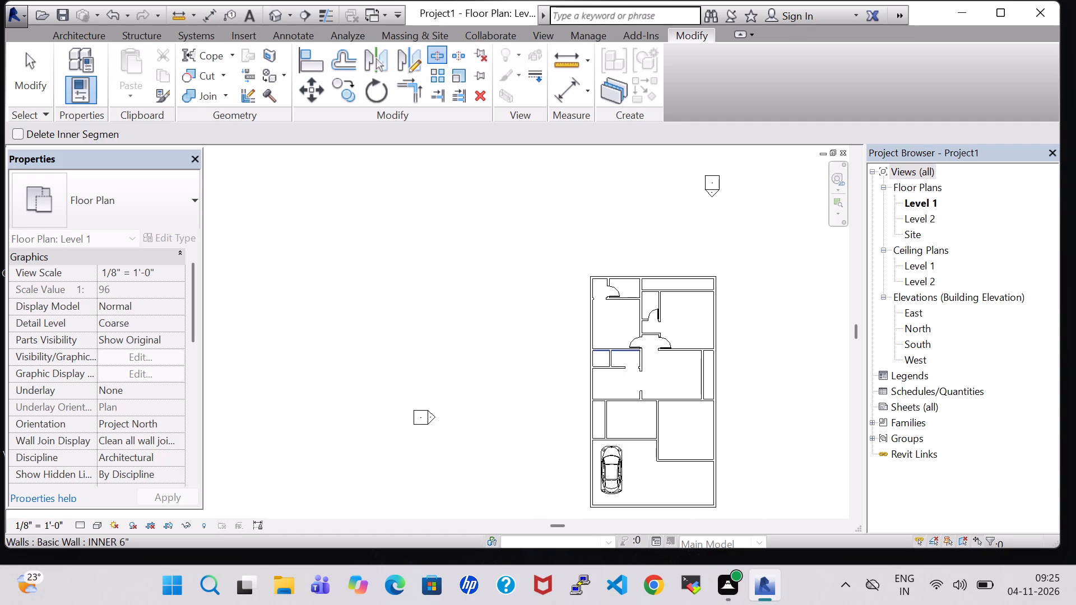
scroll(600, 354, "up", 7)
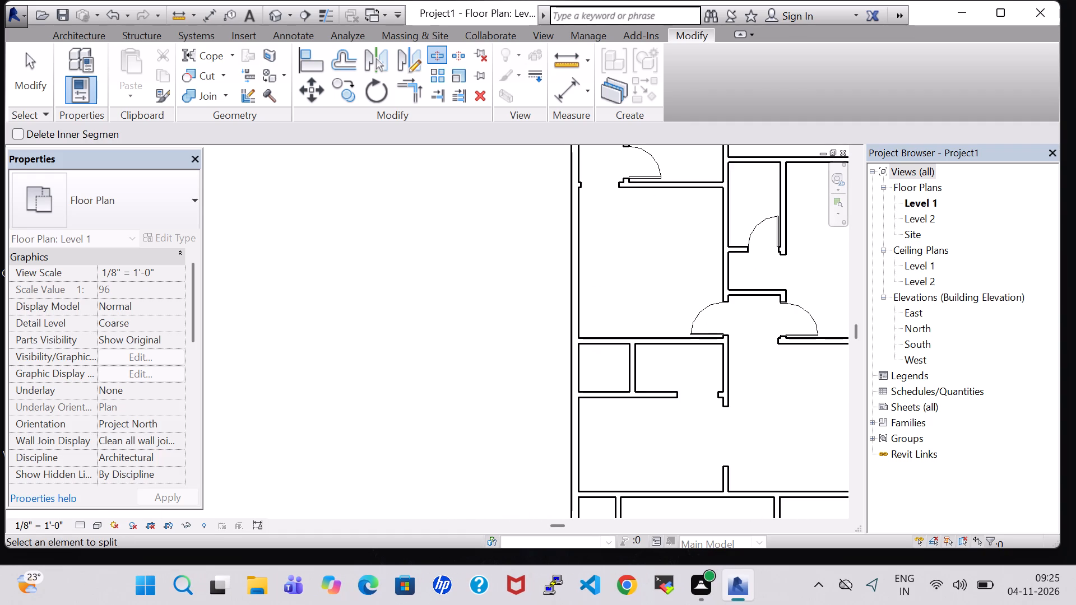
left_click(578, 343)
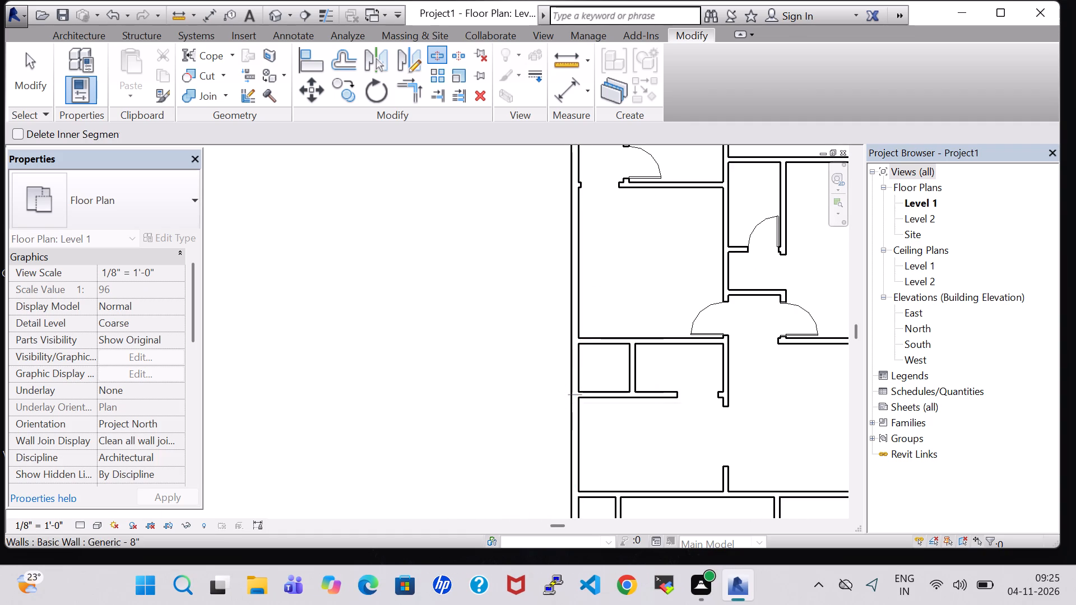
left_click(574, 393)
scroll(576, 393, "down", 5)
middle_click_drag(576, 395, 555, 300)
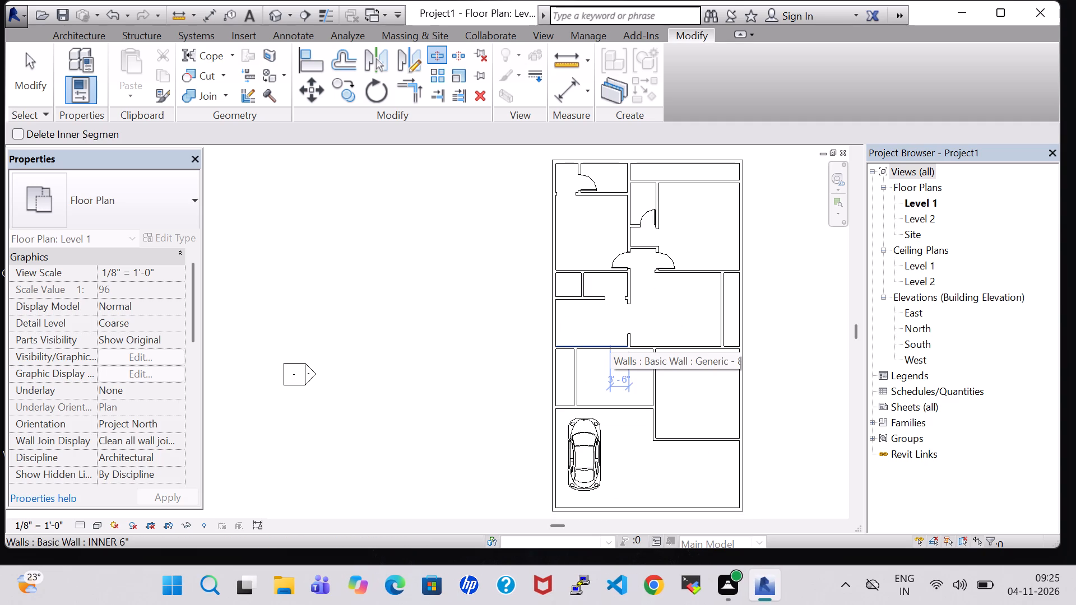
key("Escape")
key("Escape")
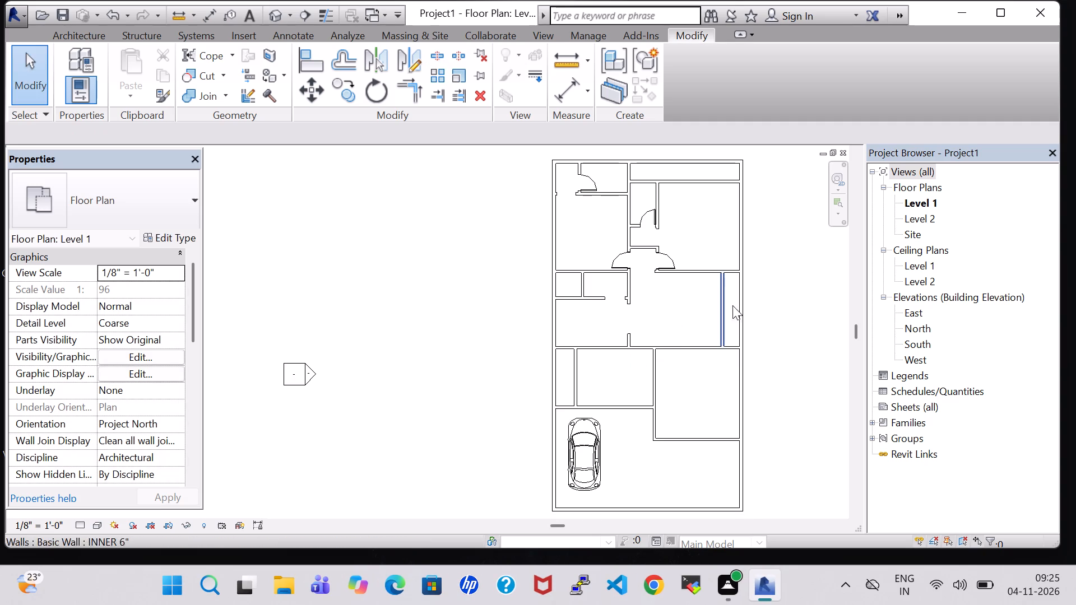
Set the unconnected height of the right exterior wall segment beside the narrow side space to 5' 0".
left_click(739, 304)
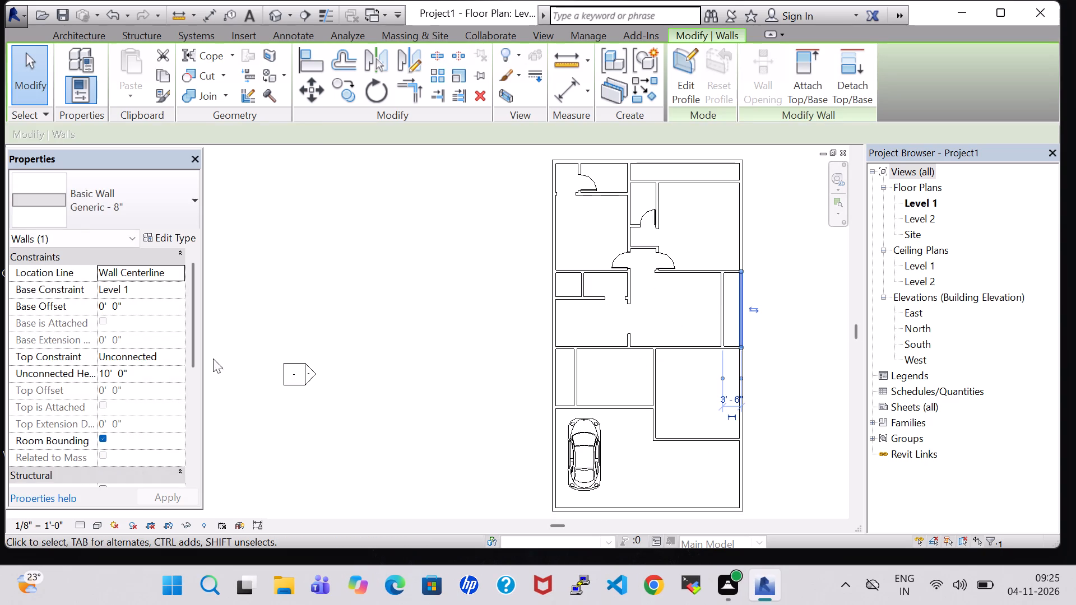
left_click(110, 373)
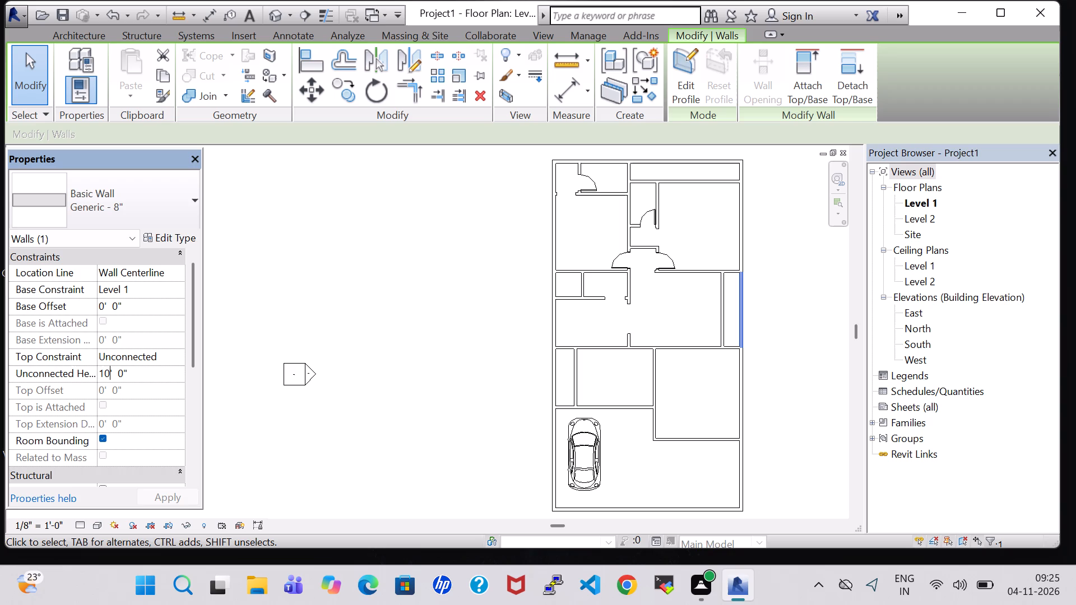
key("BackSpace")
key("BackSpace")
key("BackSpace")
key("5")
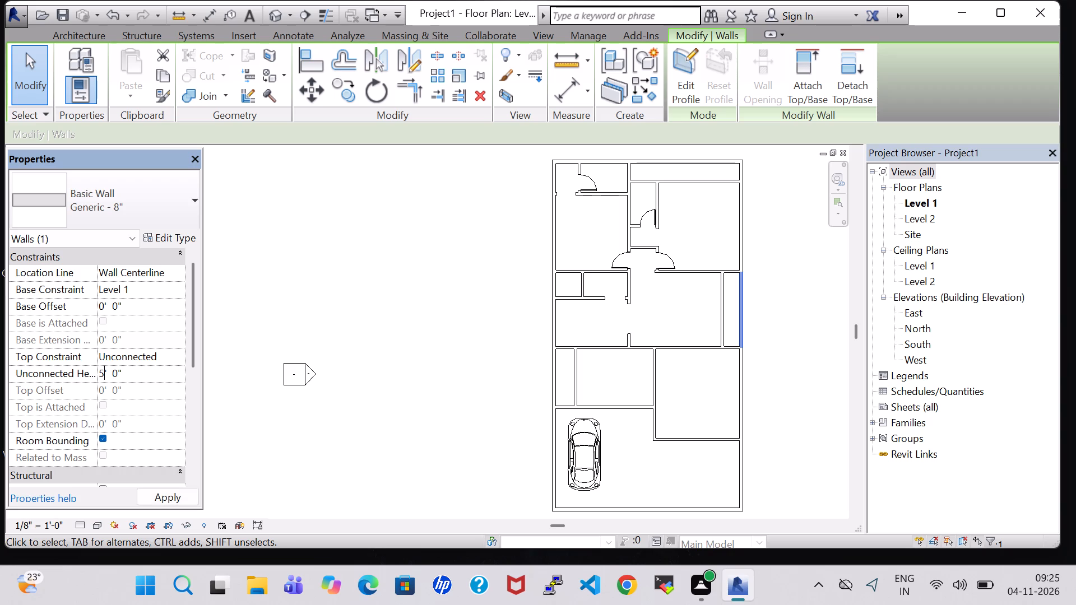
key("Return")
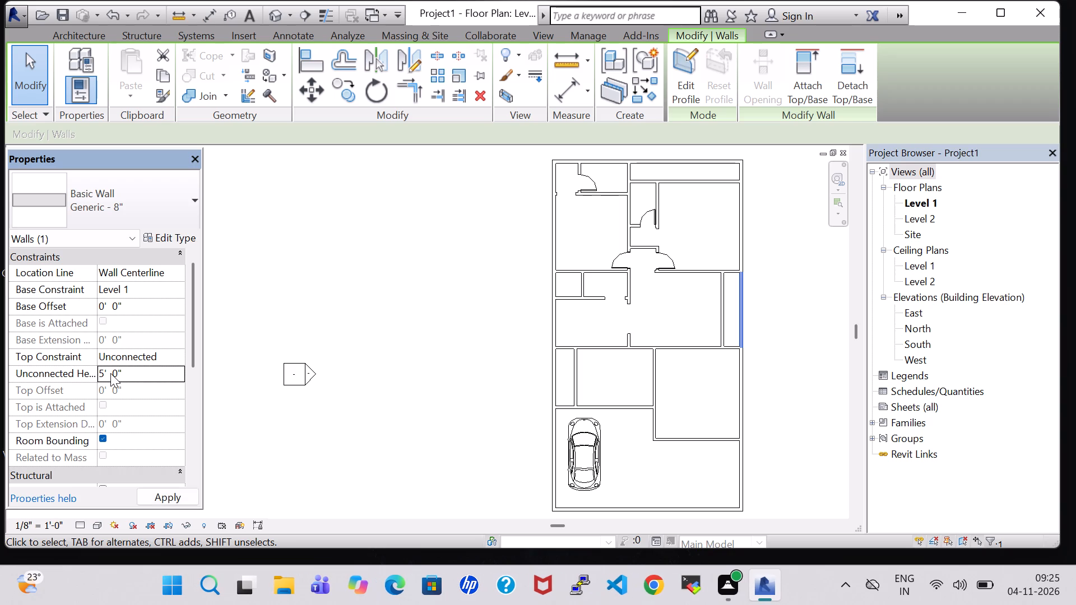
Apply the 5' 0" unconnected height to the right exterior wall segment beside the narrow side space.
left_click(154, 498)
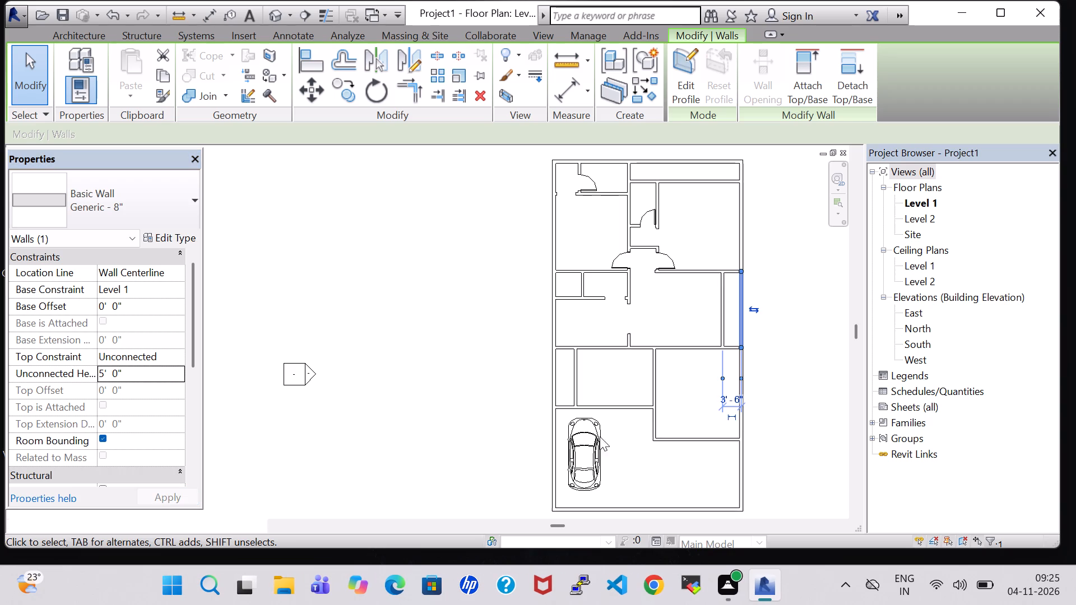
left_click(797, 327)
Set the unconnected height of the top exterior wall segment along the top strip to 5' 0".
left_click(711, 161)
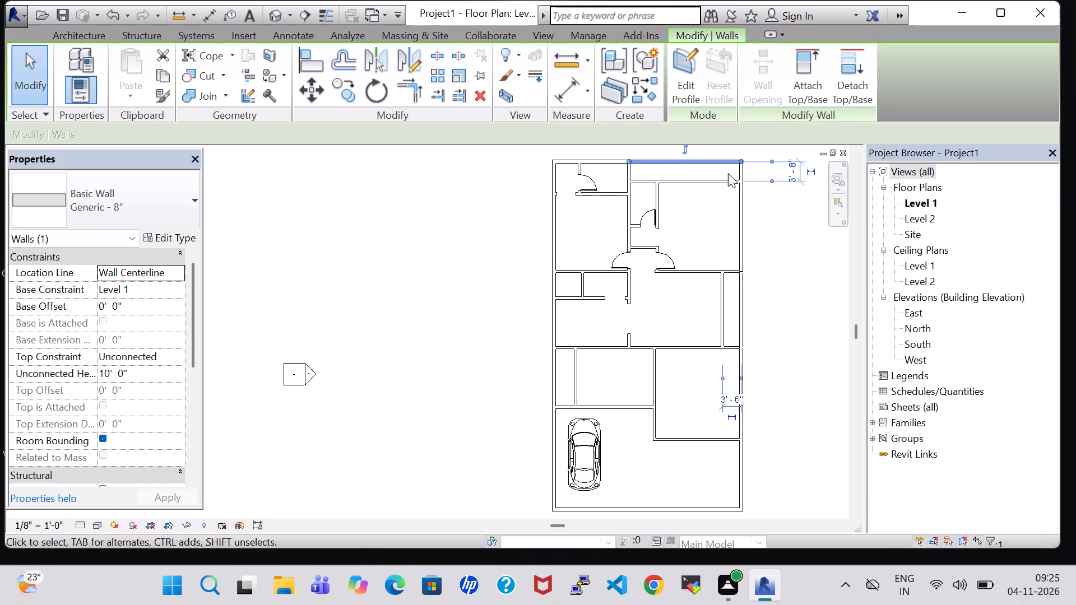
left_click(111, 375)
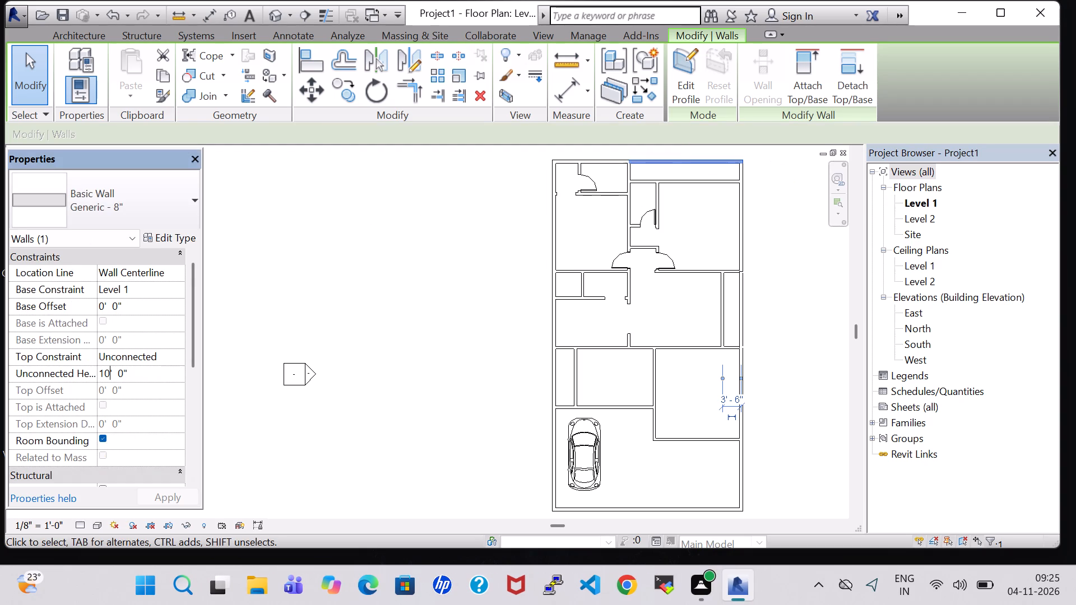
key("BackSpace")
key("BackSpace")
key("5")
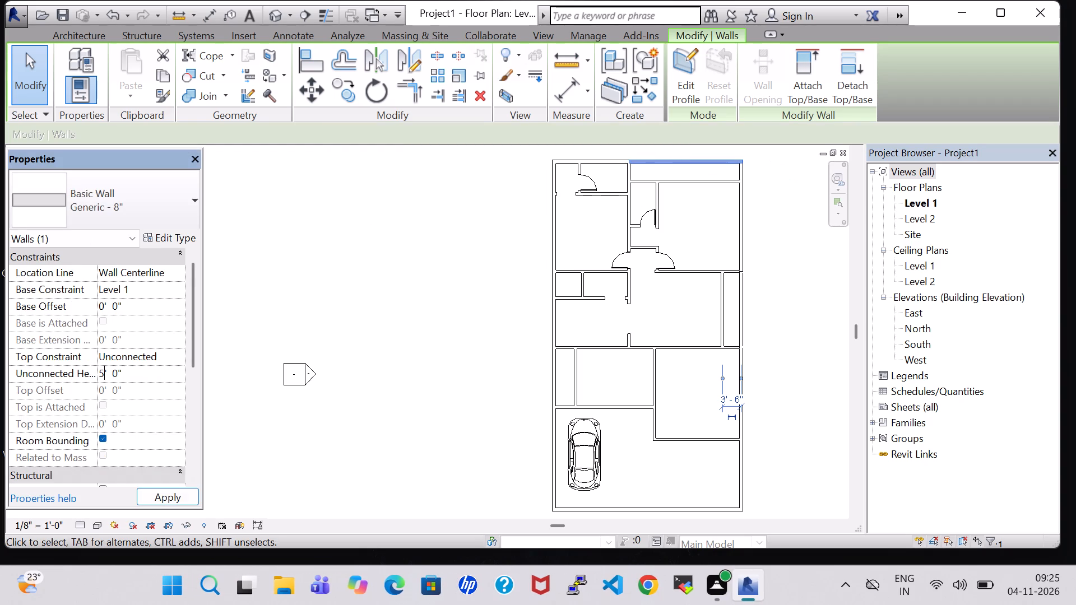
key("apostrophe")
key("Return")
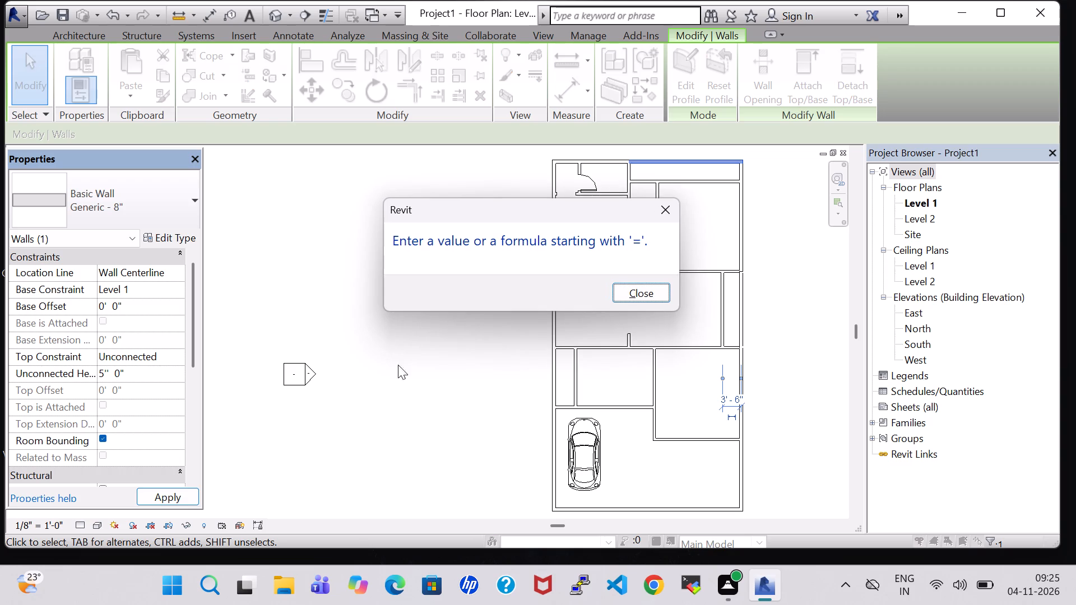
left_click(636, 294)
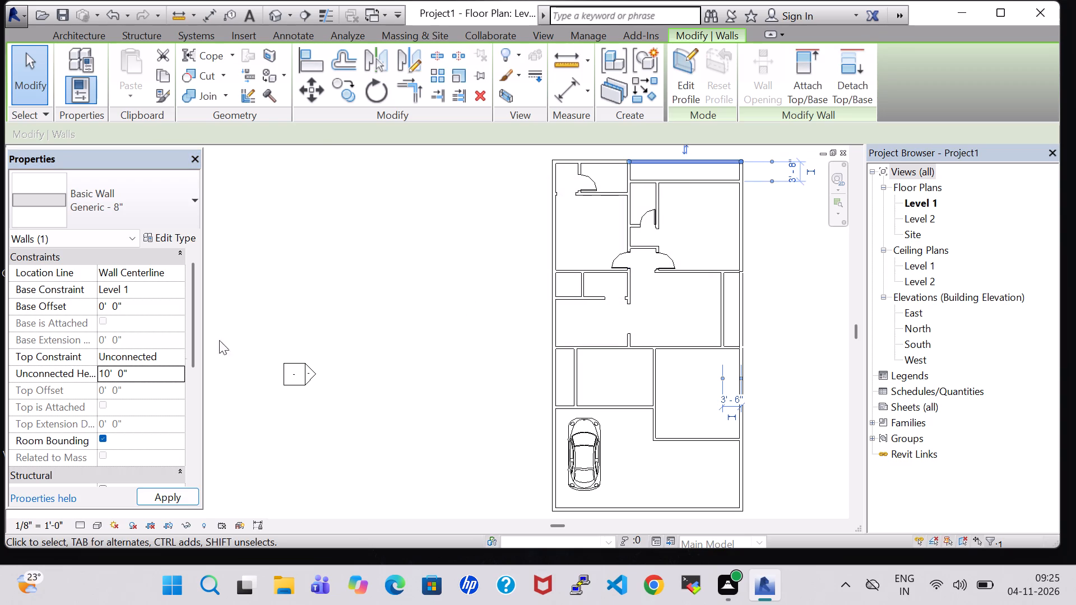
left_click(112, 374)
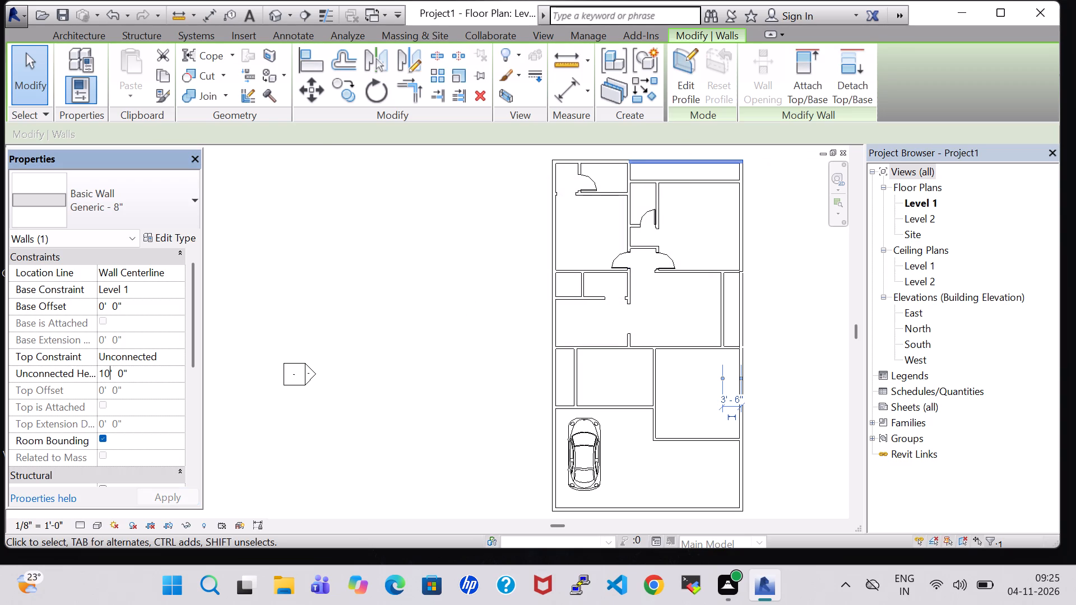
key("Left")
key("BackSpace")
key("BackSpace")
key("5")
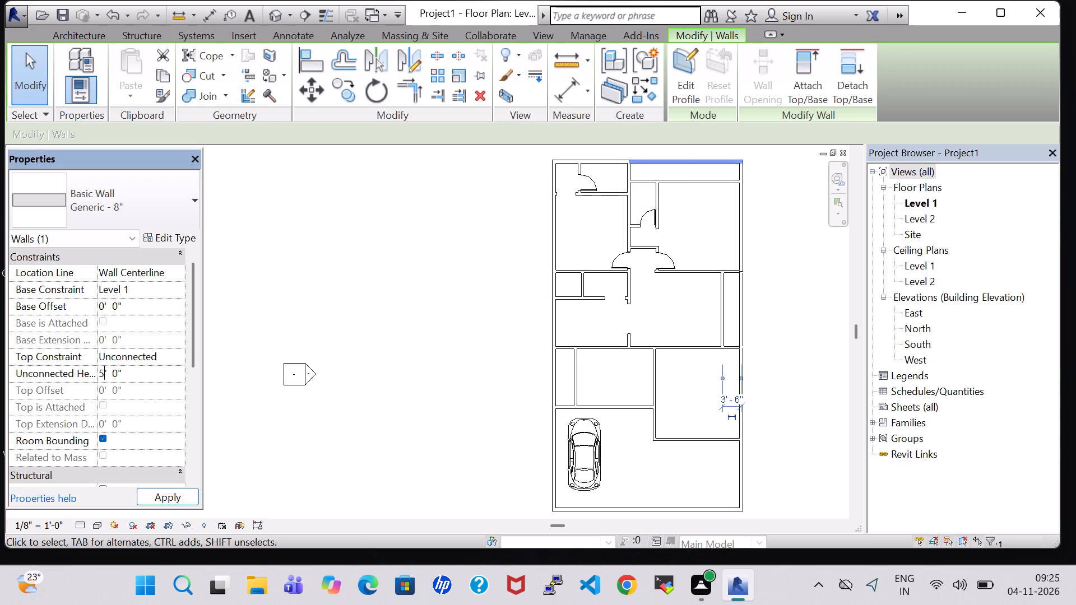
left_click(158, 497)
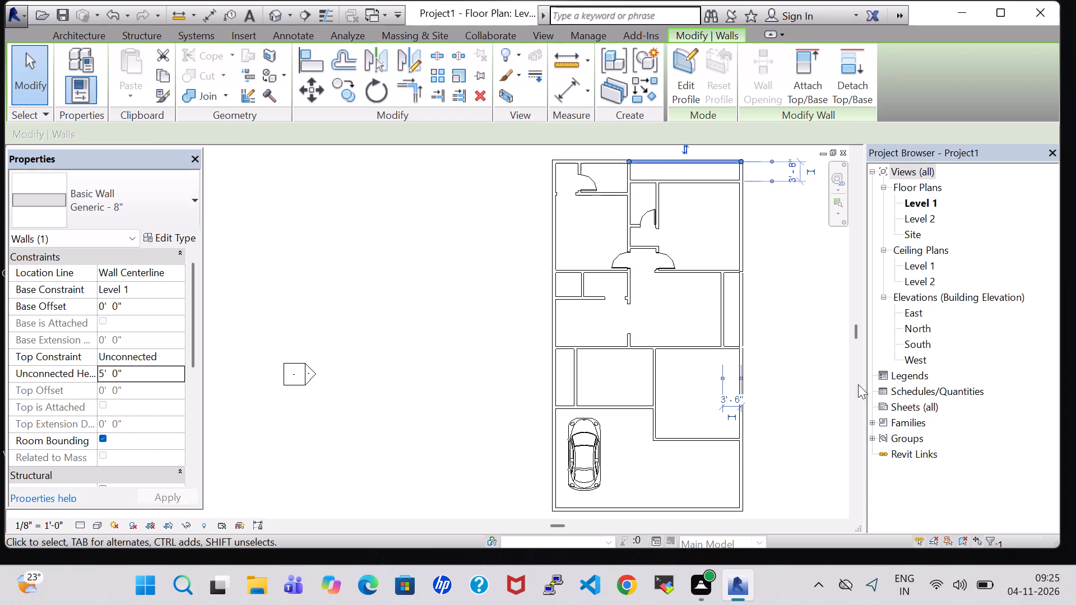
left_click(760, 229)
Set the unconnected height of the short right exterior wall segment at the end of the top strip to 5' 0".
scroll(774, 189, "up", 1)
middle_click_drag(774, 189, 734, 304)
scroll(732, 292, "up", 4)
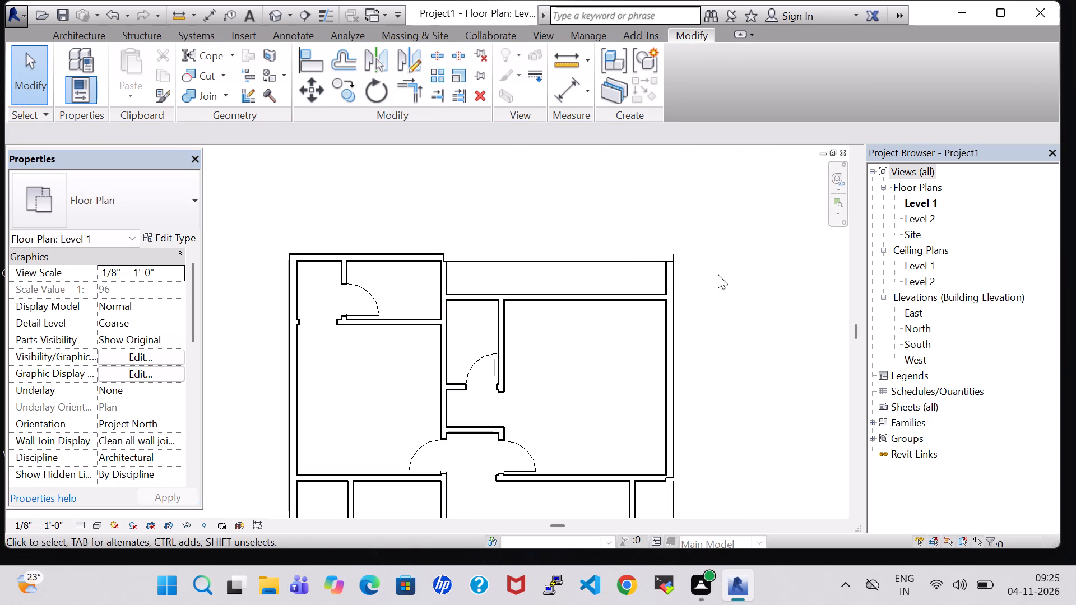
left_click(666, 277)
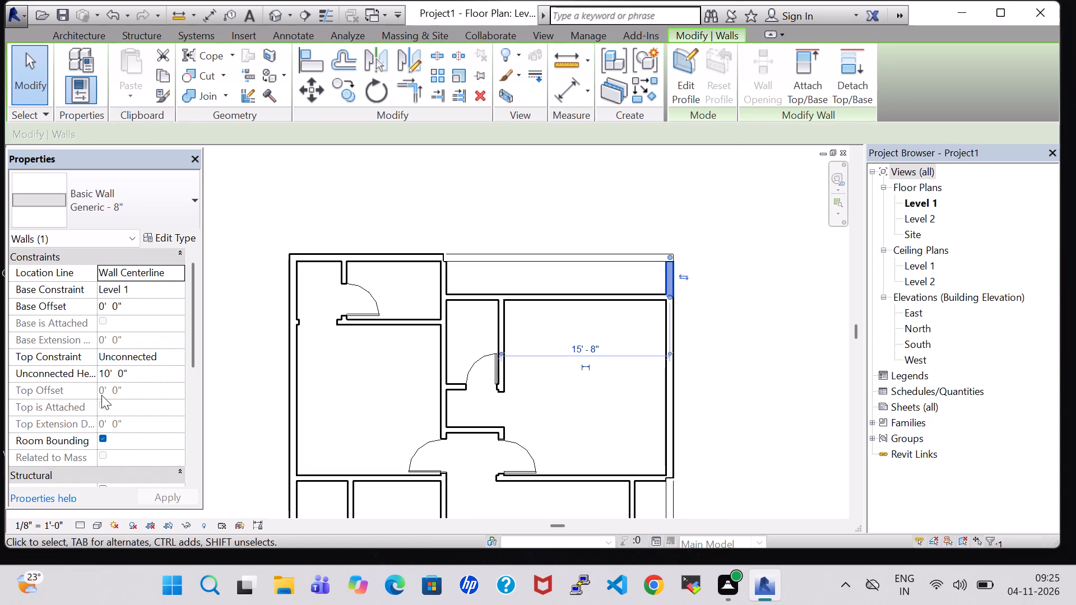
left_click(110, 376)
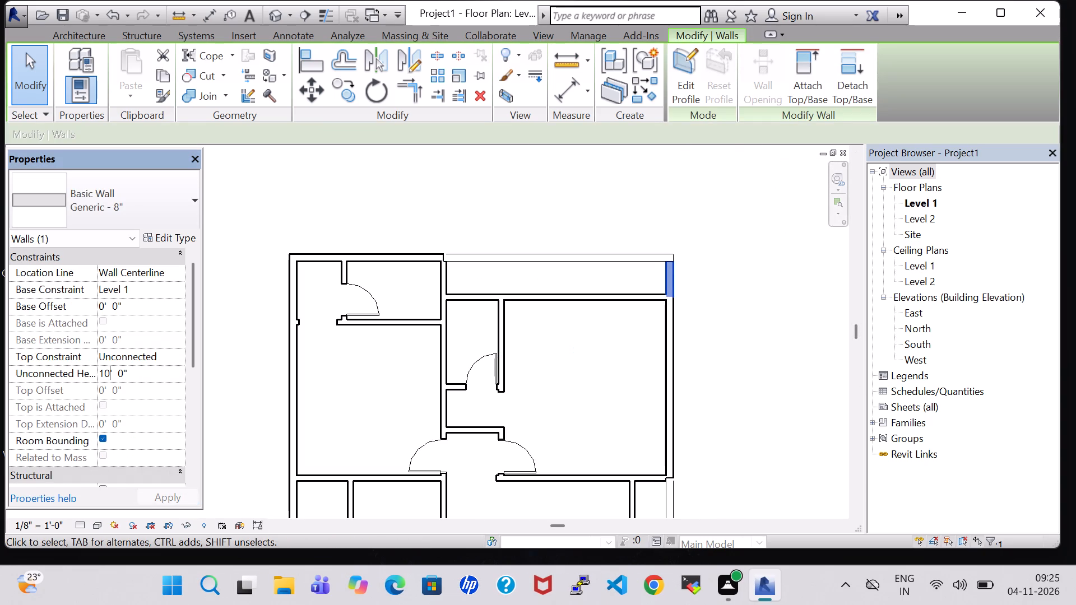
key("BackSpace")
key("BackSpace")
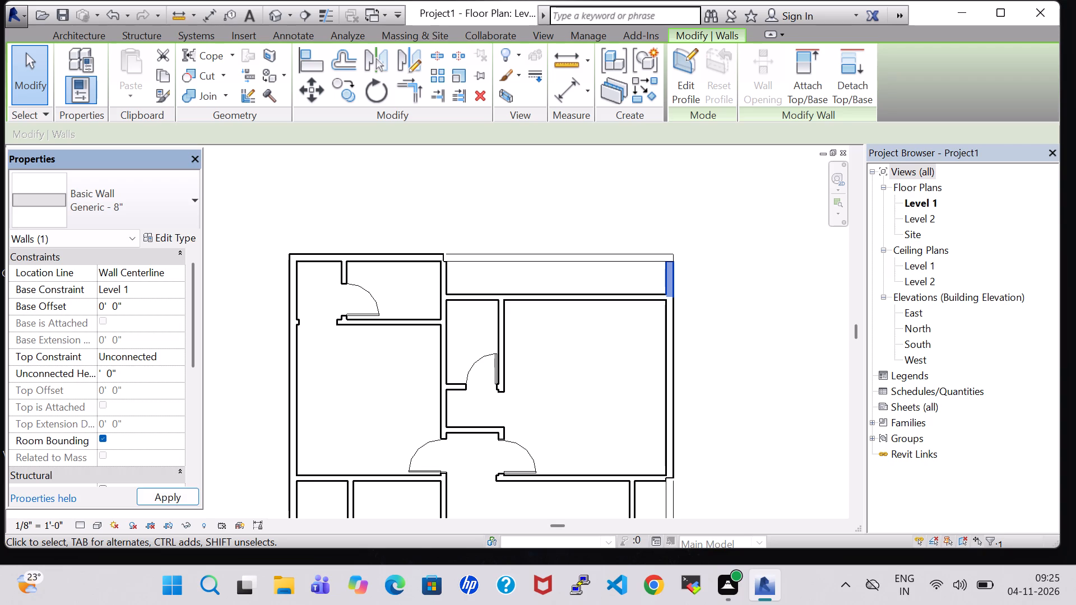
key("5")
key("apostrophe")
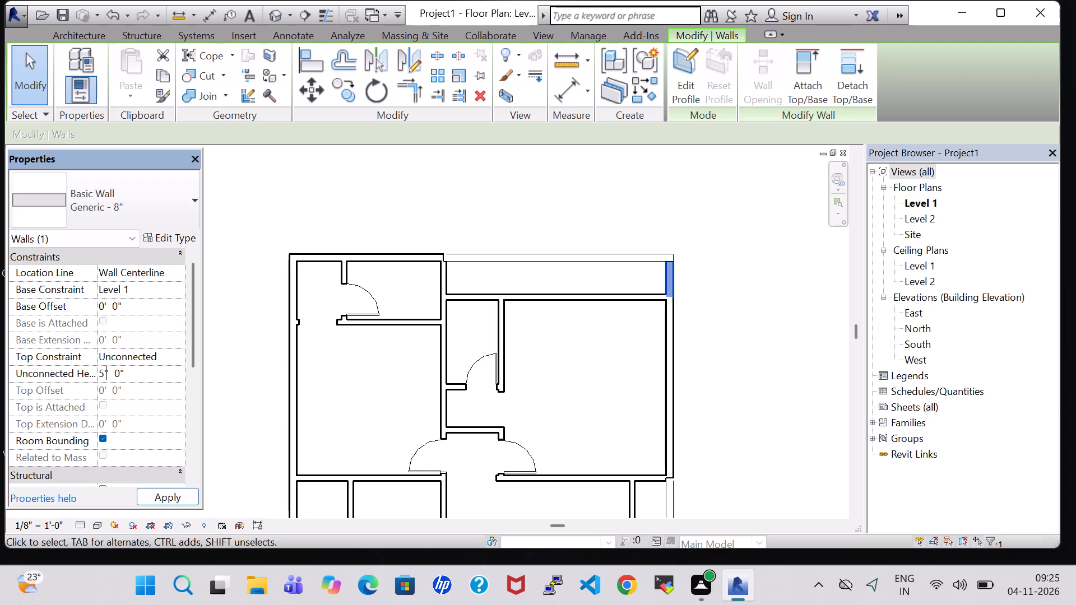
key("BackSpace")
left_click(170, 498)
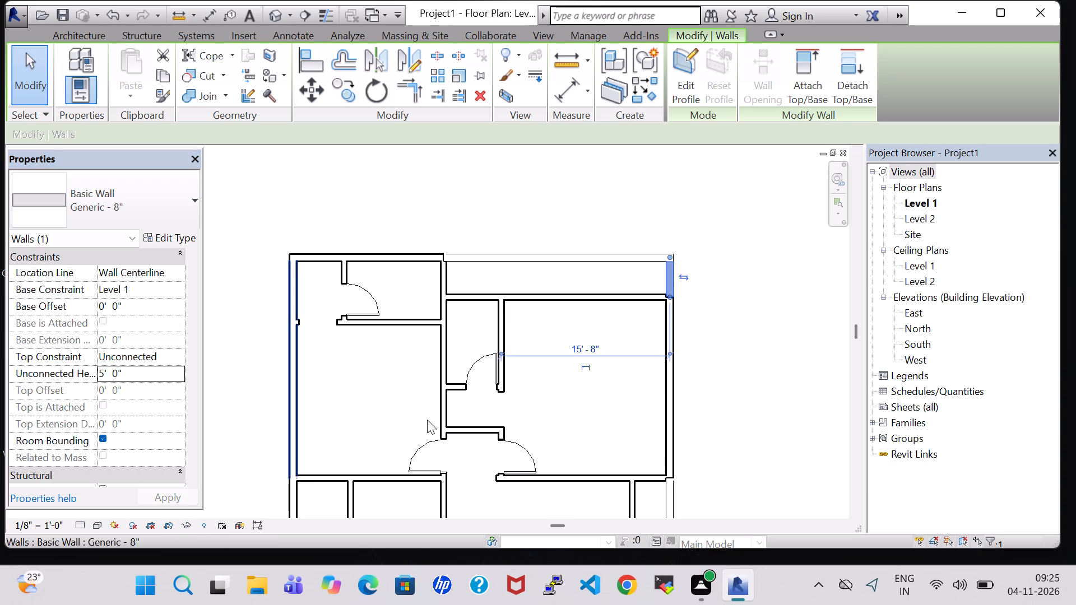
left_click(717, 360)
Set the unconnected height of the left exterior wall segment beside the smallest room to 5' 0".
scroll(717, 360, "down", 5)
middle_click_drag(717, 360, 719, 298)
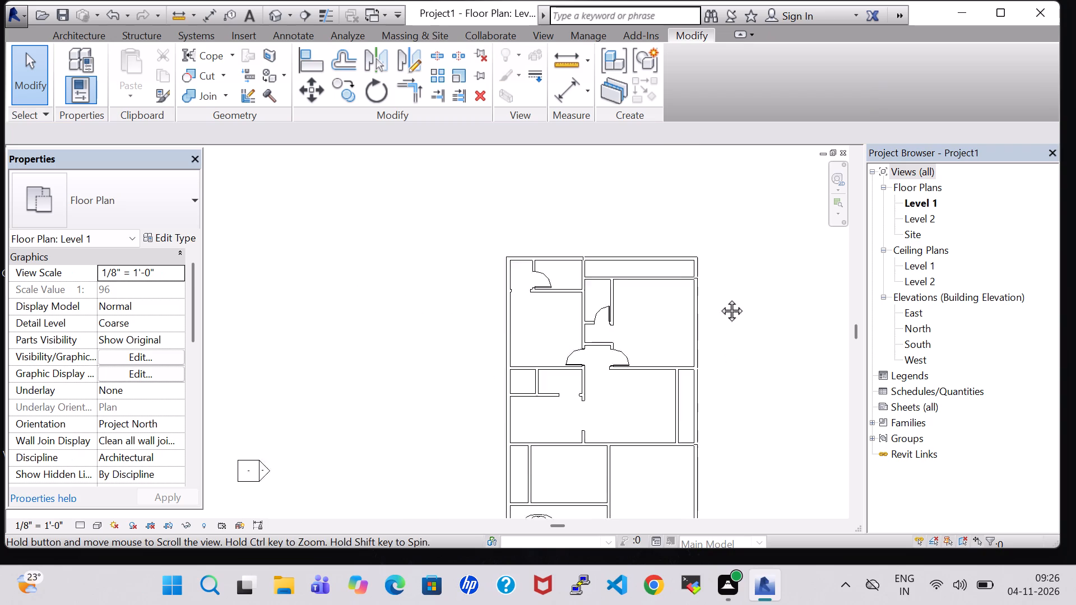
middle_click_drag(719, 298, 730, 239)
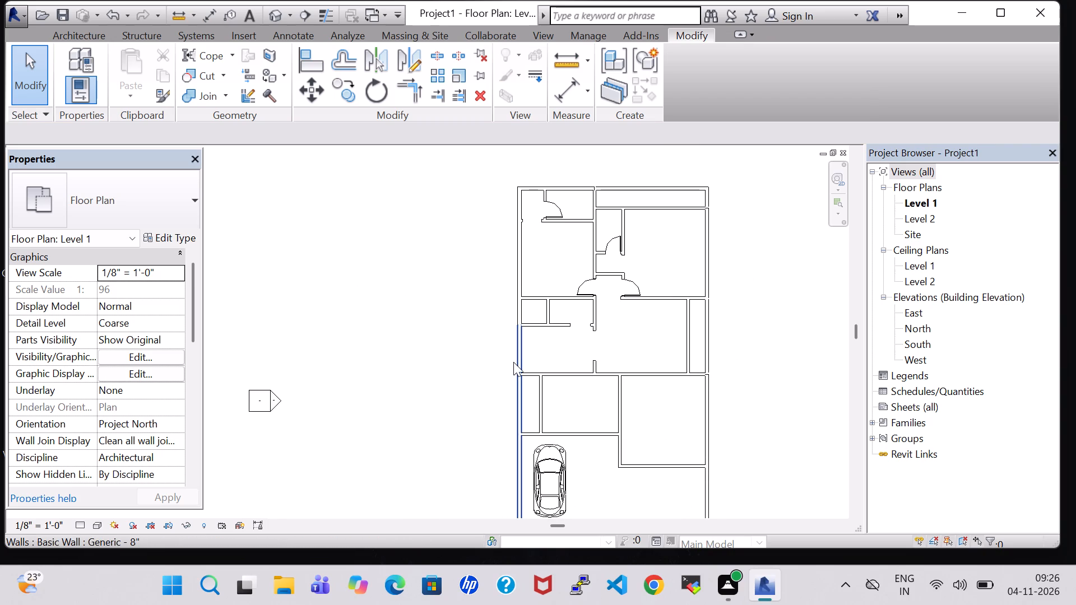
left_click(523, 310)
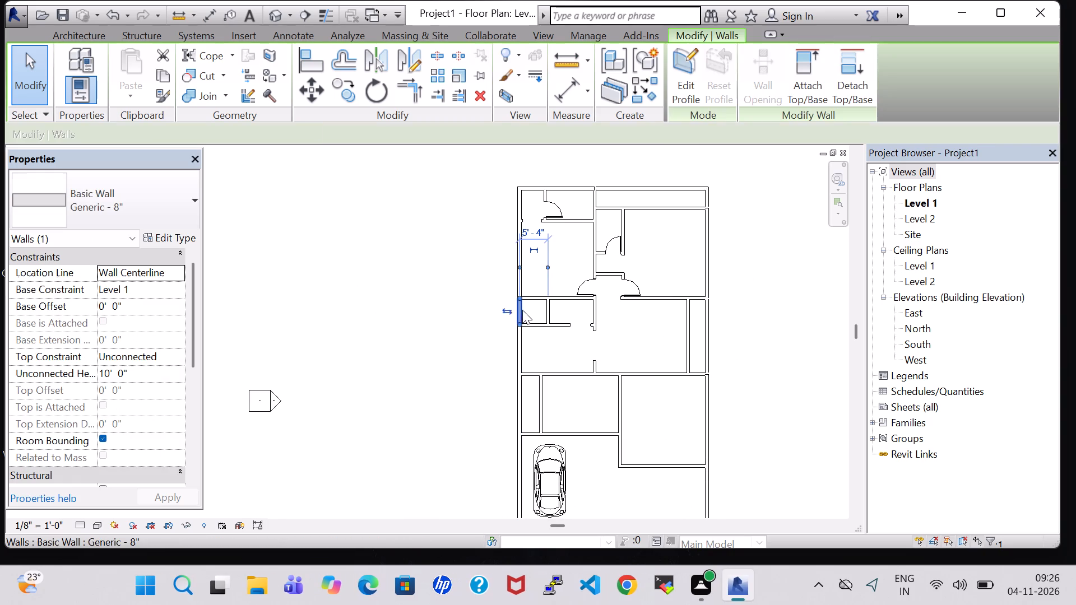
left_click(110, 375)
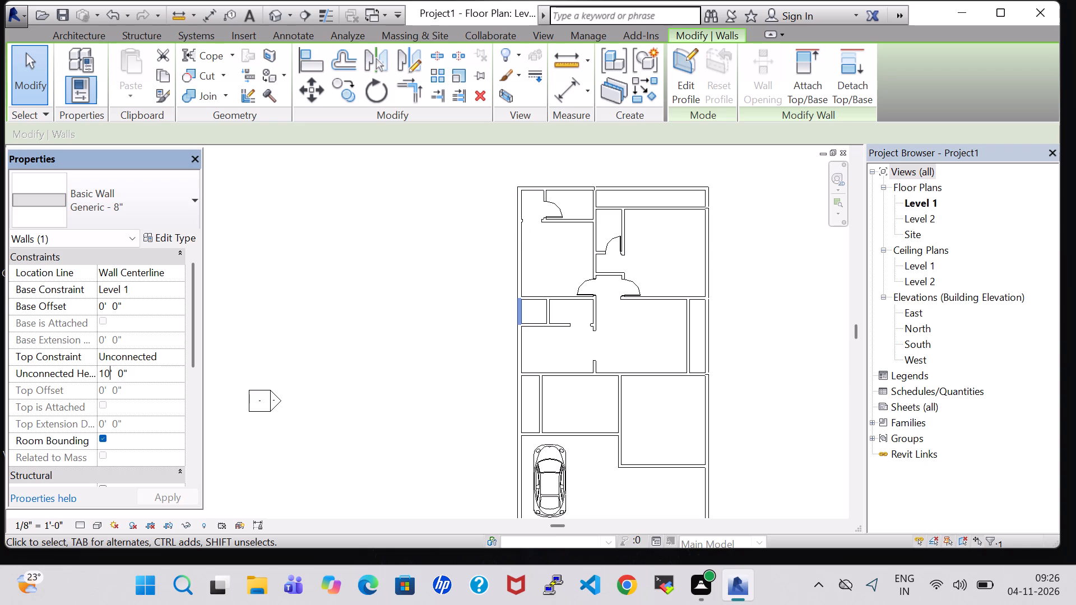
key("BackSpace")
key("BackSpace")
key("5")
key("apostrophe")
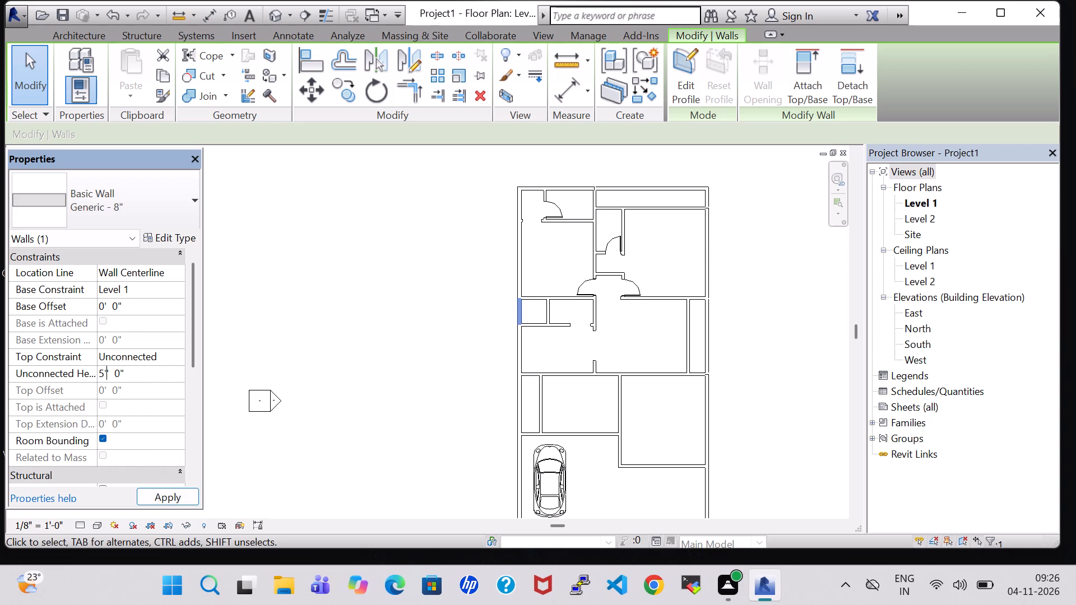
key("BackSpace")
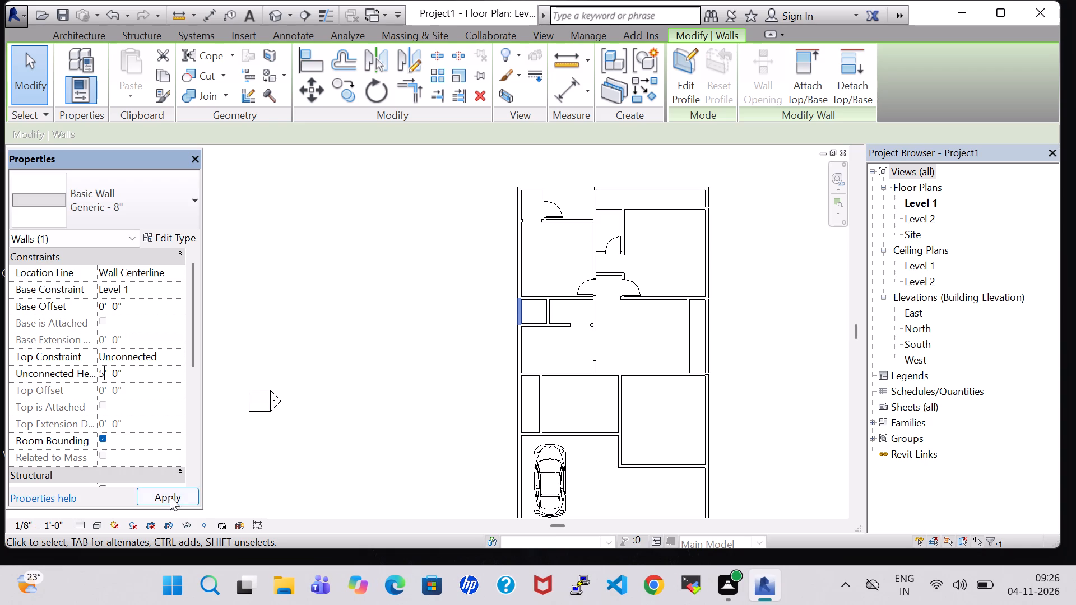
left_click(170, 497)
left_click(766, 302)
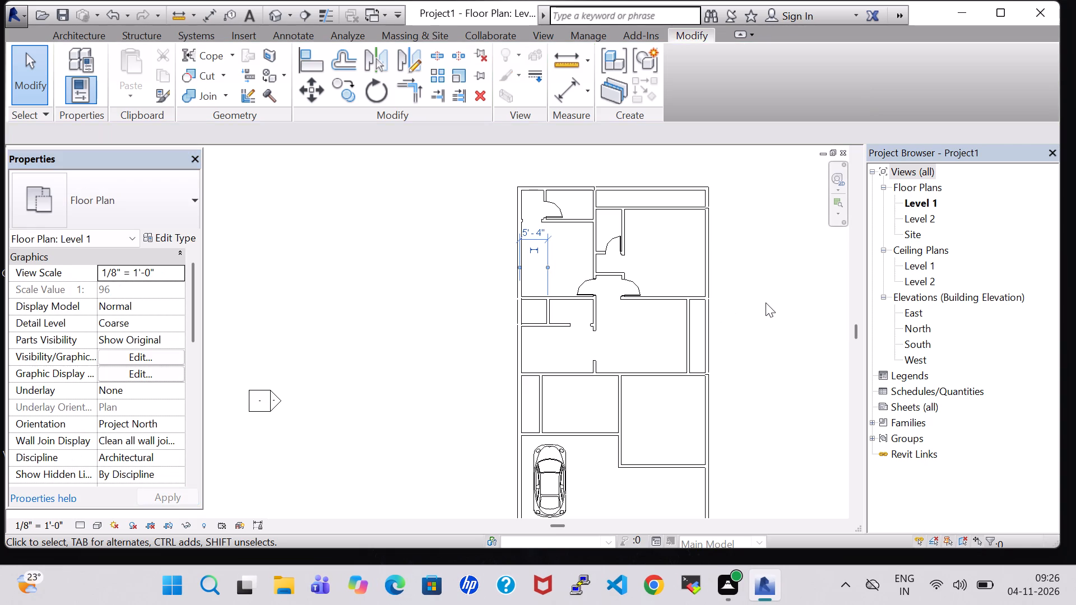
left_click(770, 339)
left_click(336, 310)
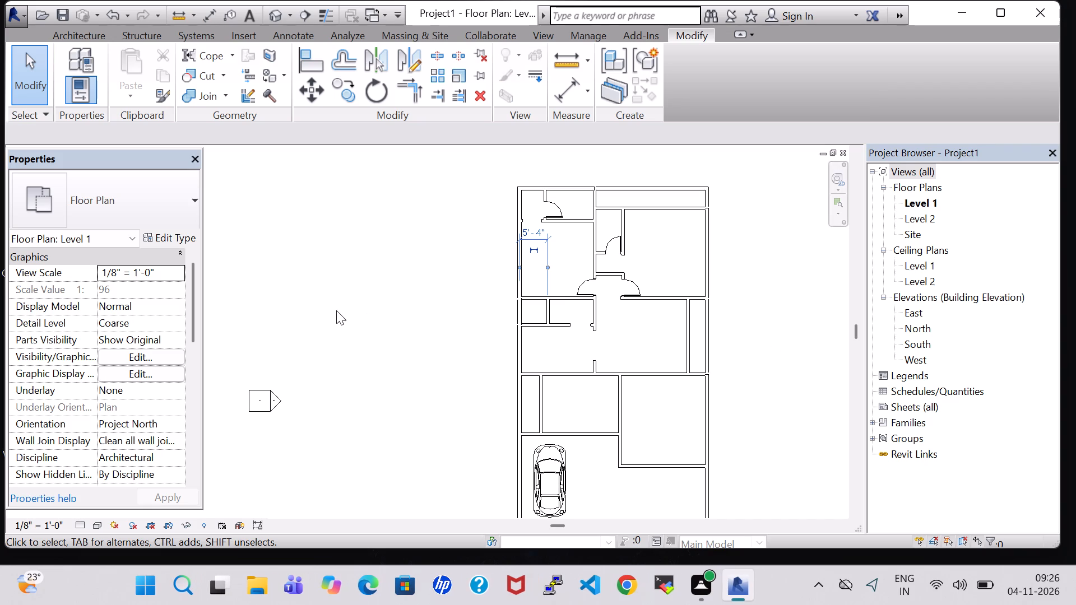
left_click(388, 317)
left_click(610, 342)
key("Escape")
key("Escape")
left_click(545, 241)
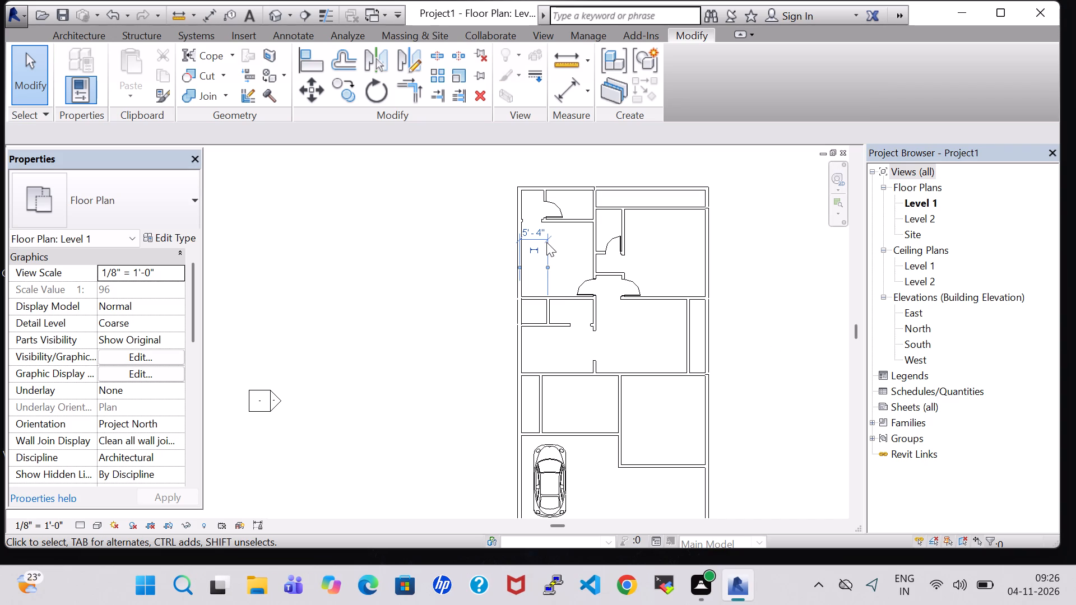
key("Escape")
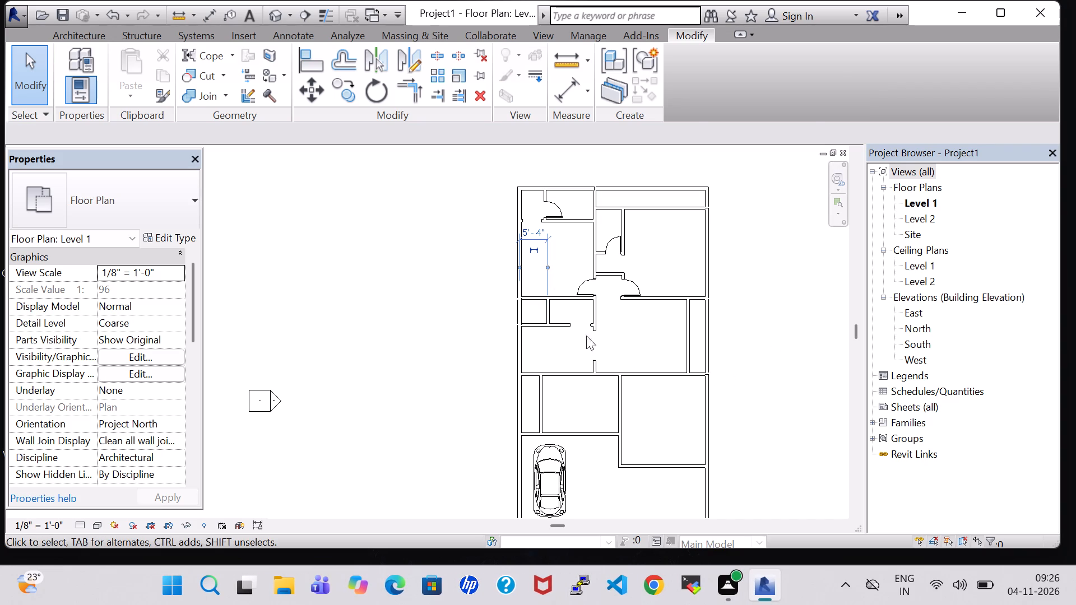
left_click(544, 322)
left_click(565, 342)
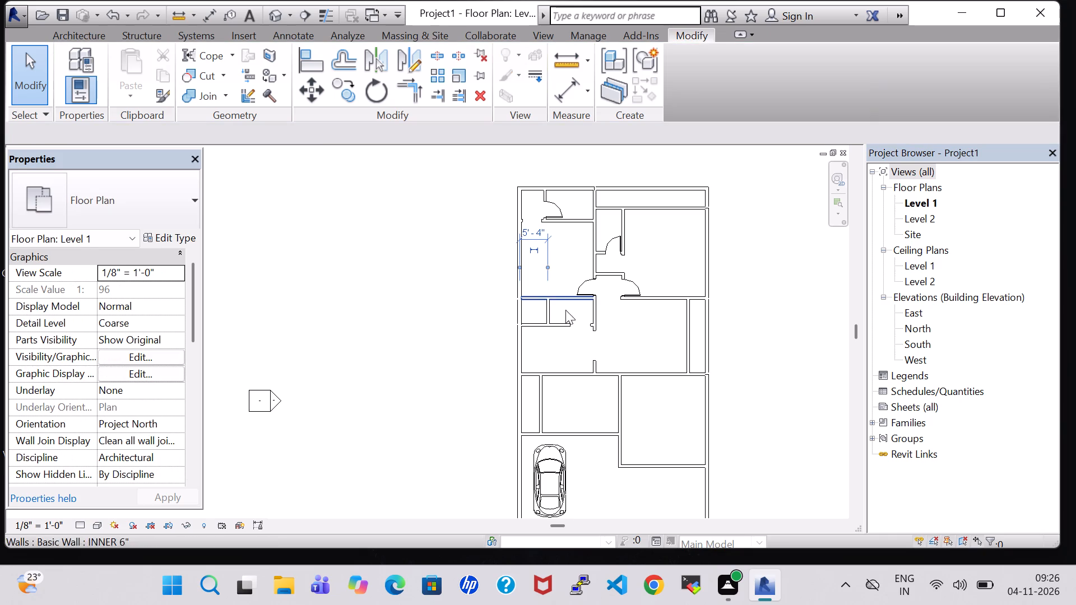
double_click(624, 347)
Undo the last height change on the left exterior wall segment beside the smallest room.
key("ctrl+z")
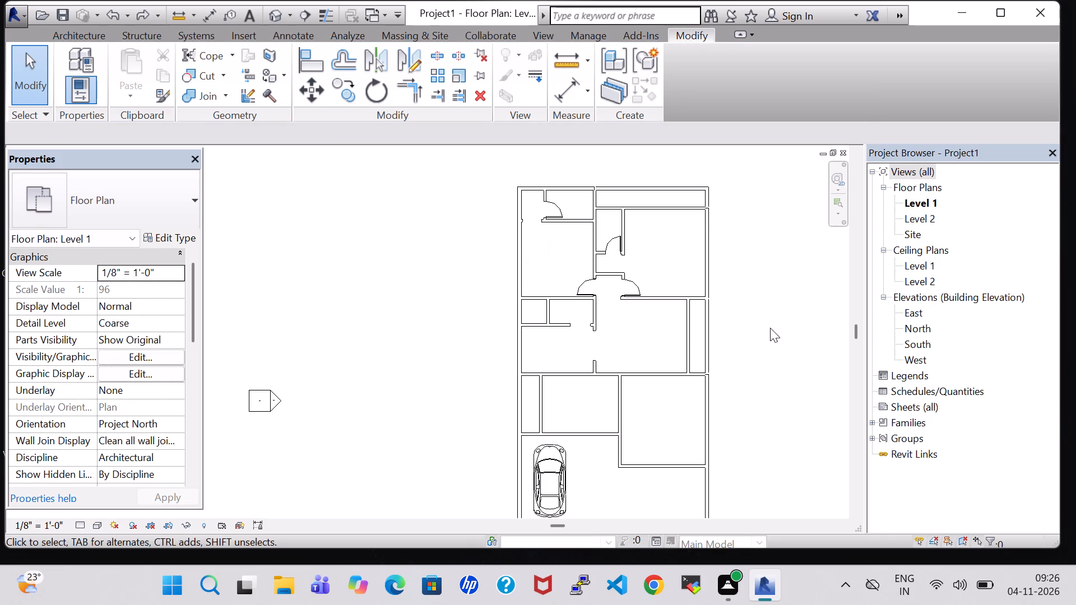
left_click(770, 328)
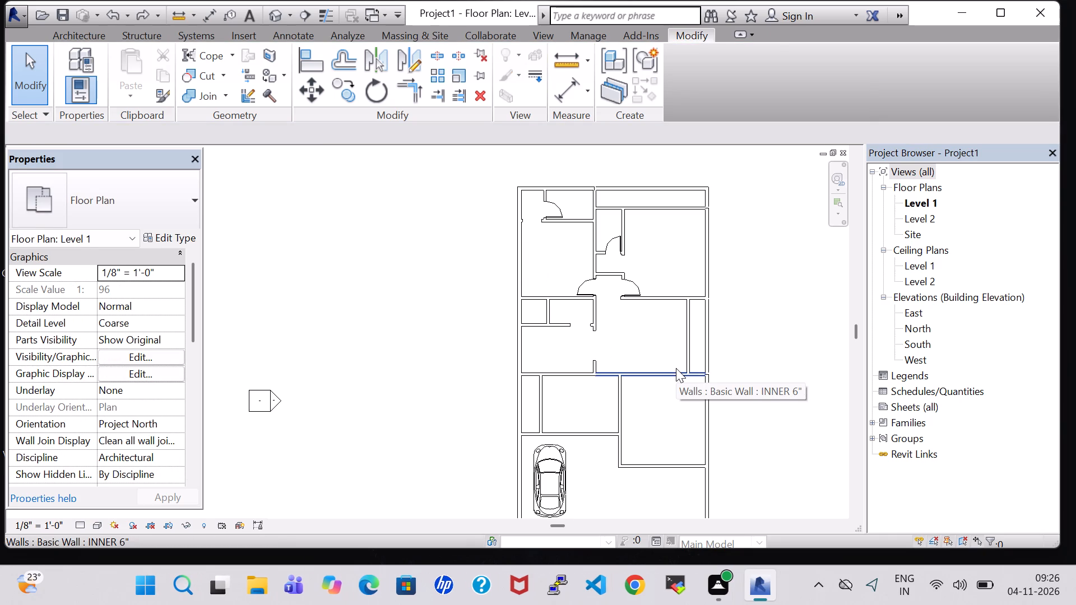
Split the horizontal INNER 6" wall below the central room and delete its short segment beside the wall stub to form an opening.
scroll(640, 375, "up", 5)
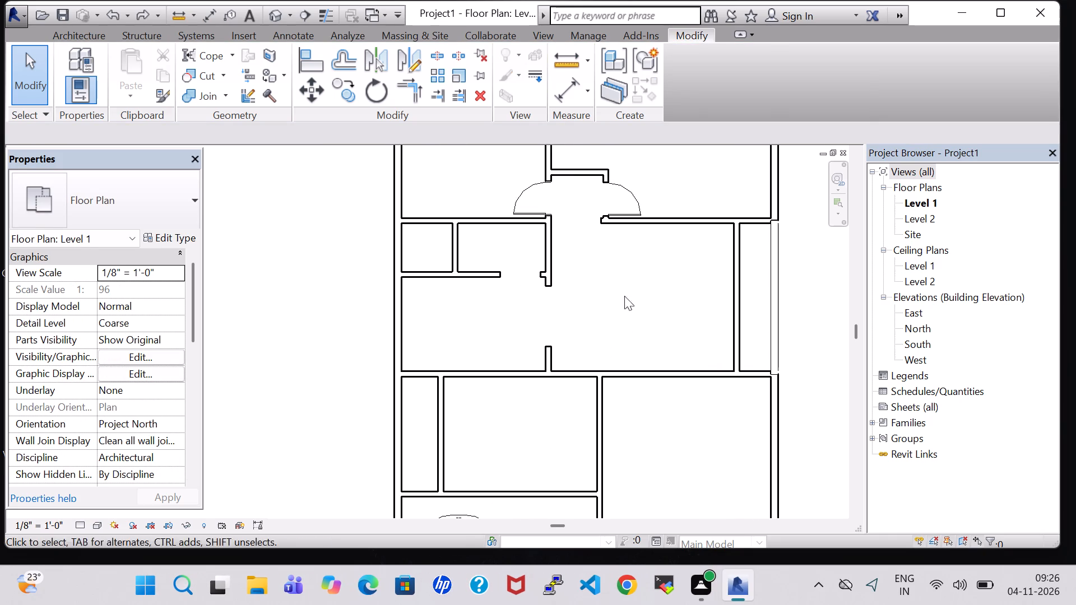
left_click(444, 58)
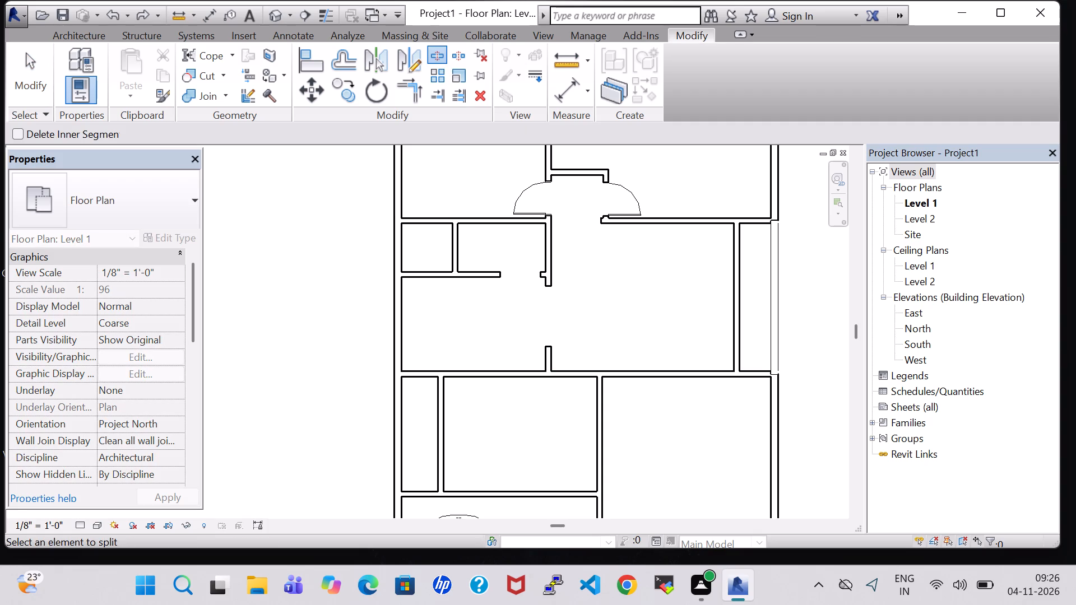
left_click(604, 373)
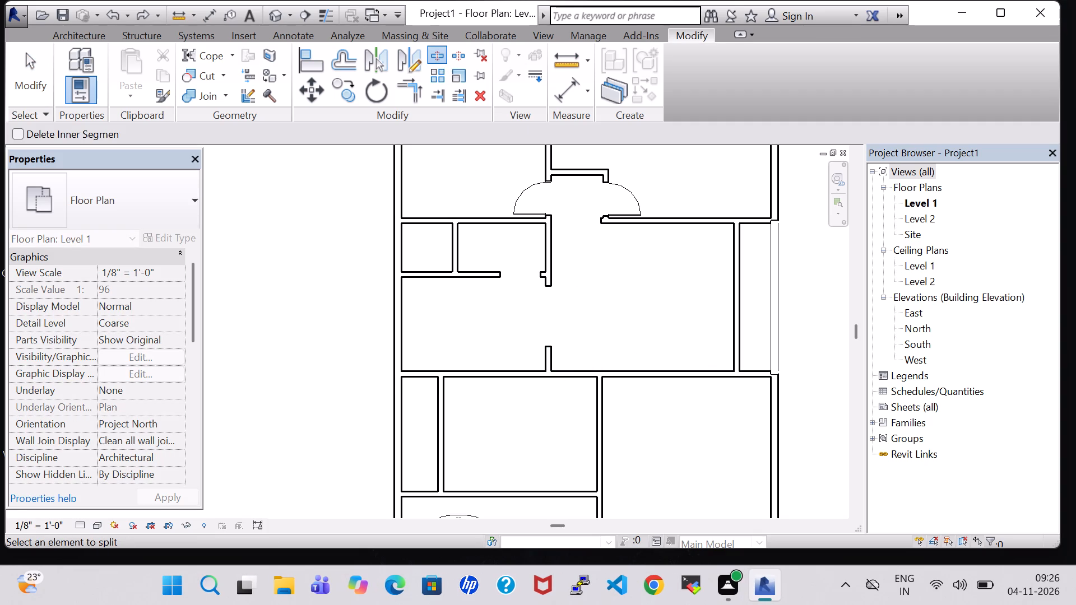
left_click(461, 54)
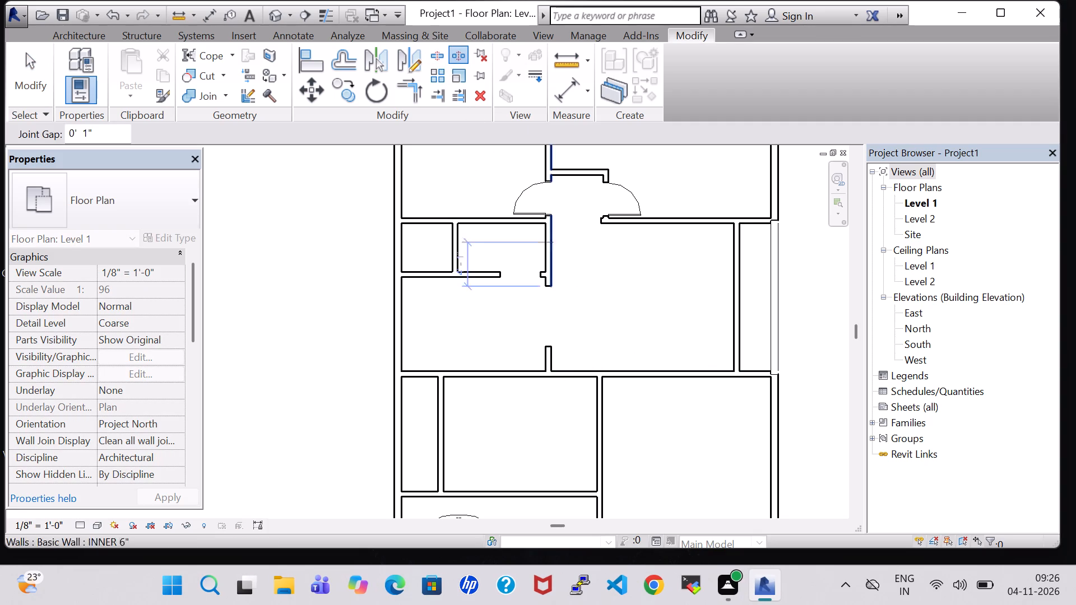
scroll(549, 376, "up", 7)
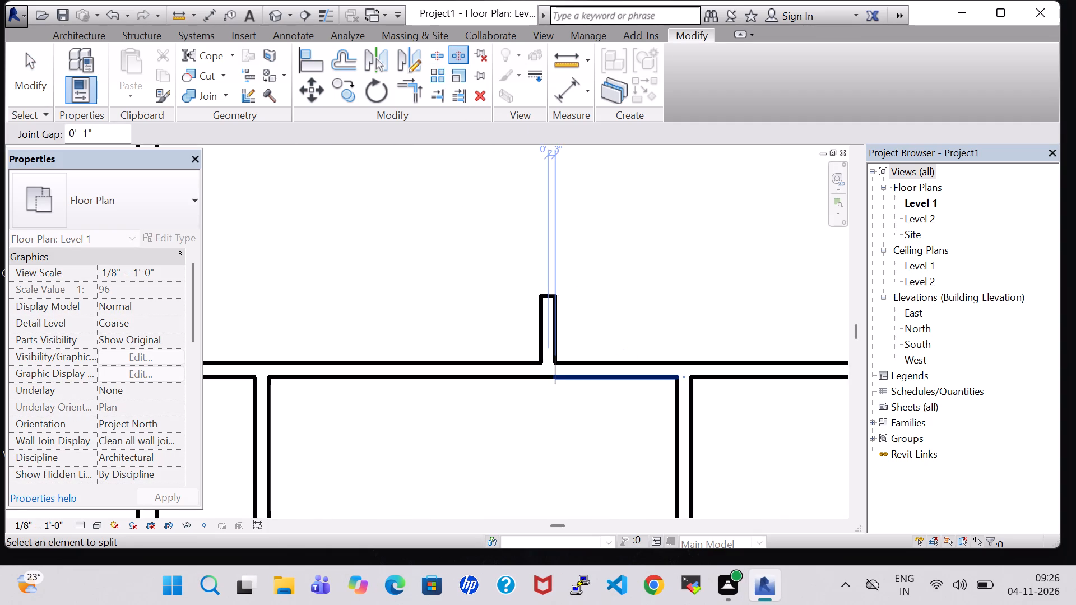
key("Escape")
key("Escape")
left_click(585, 371)
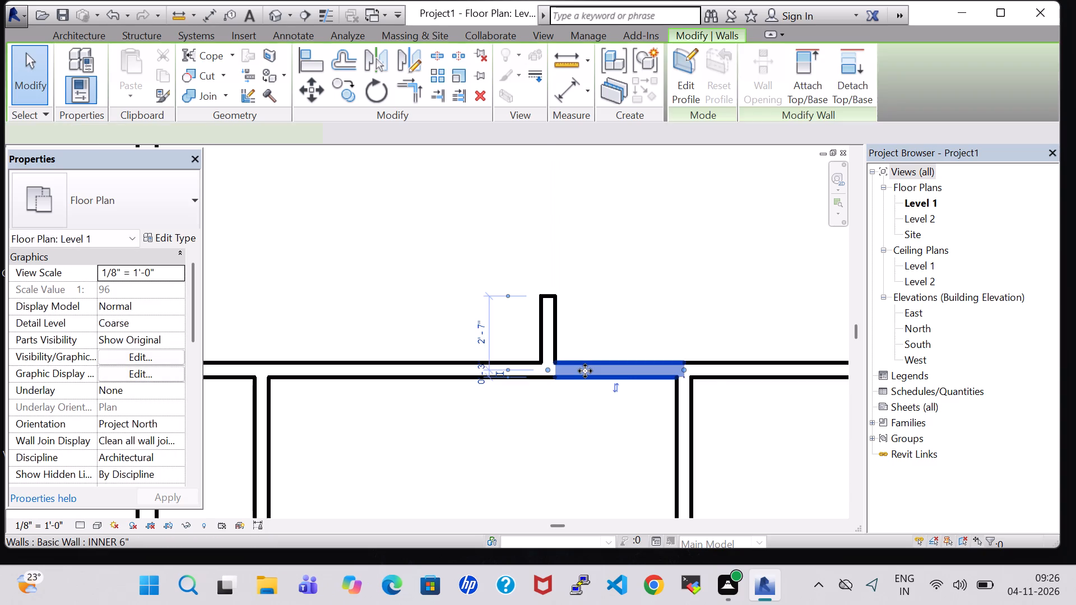
key("Delete")
left_click(636, 284)
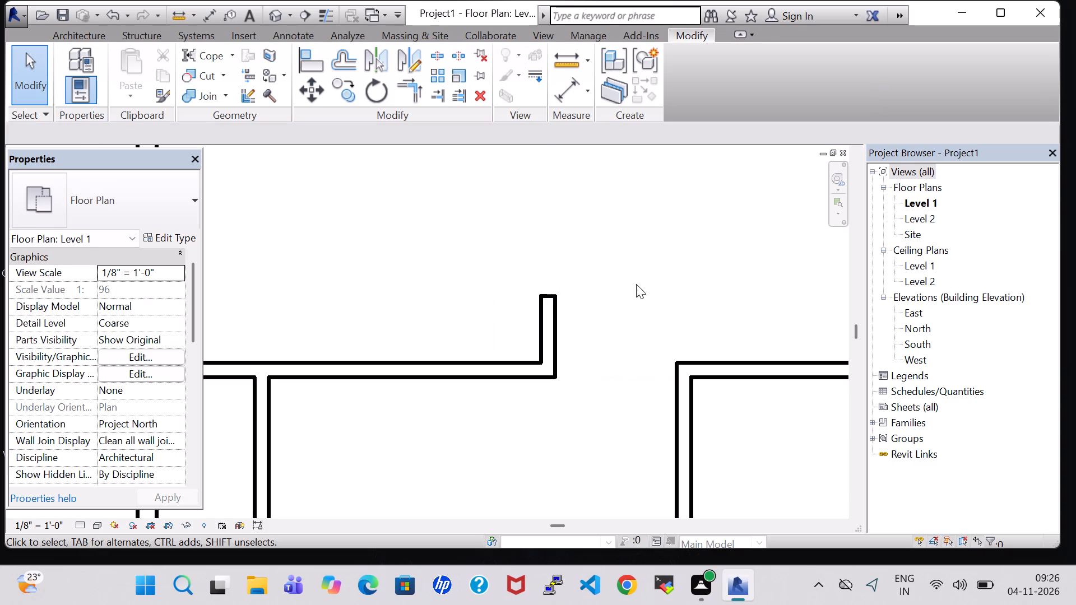
Place a 36" x 80" half-arch glass door in the room's vertical wall beside the new opening, about 2' 2" from its upper corner.
scroll(635, 286, "down", 8)
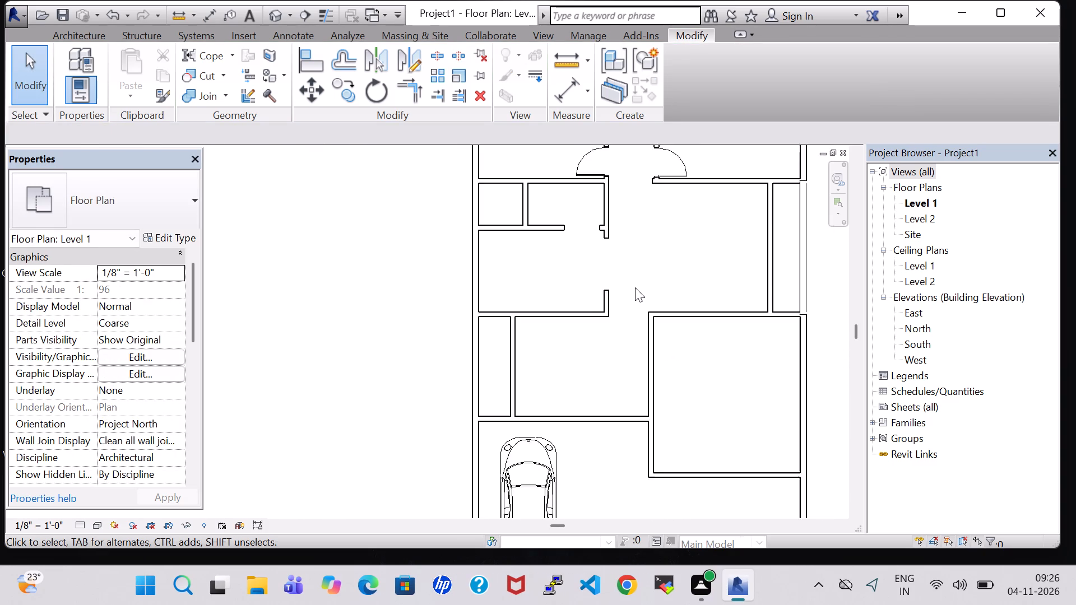
scroll(635, 287, "down", 4)
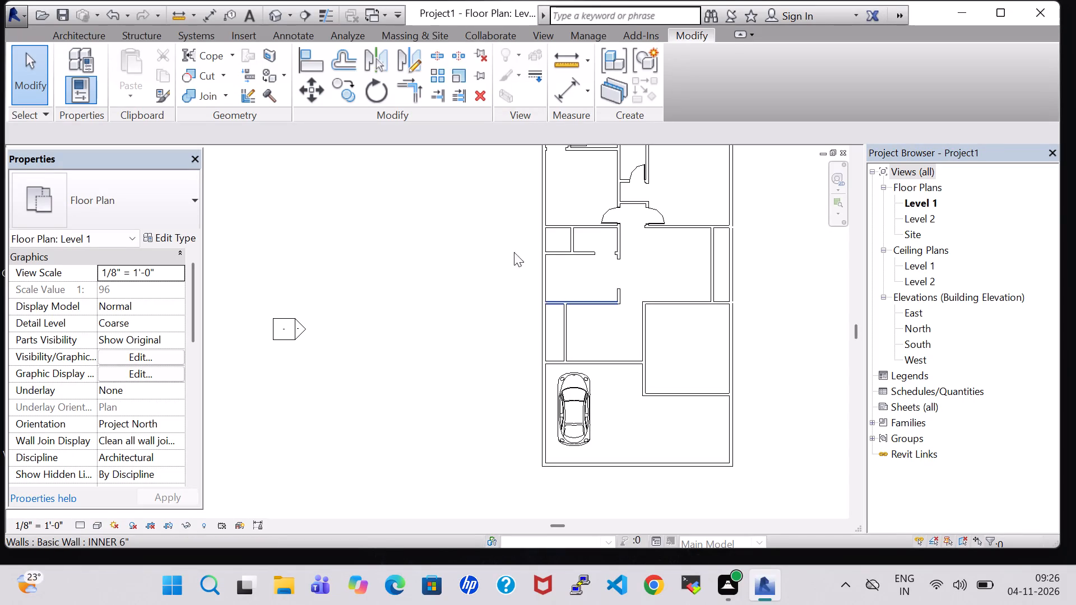
left_click(94, 34)
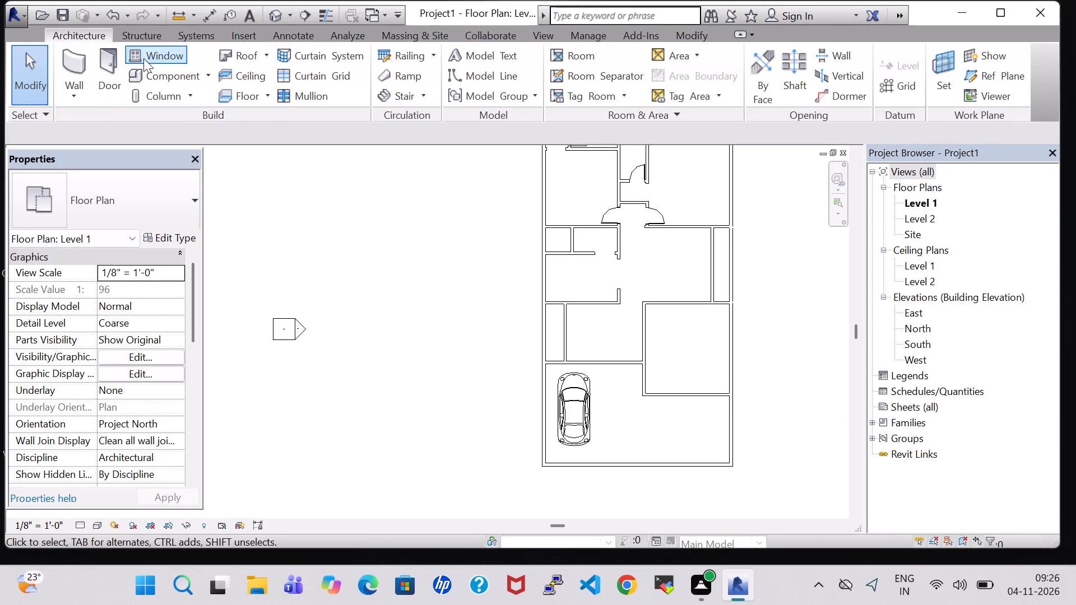
left_click(107, 70)
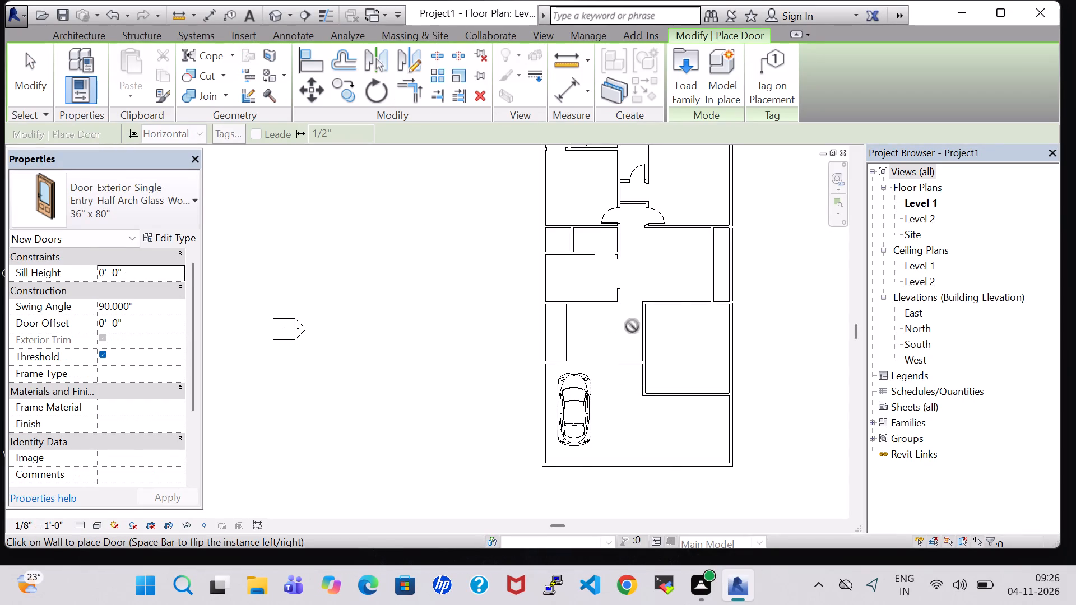
scroll(649, 325, "up", 7)
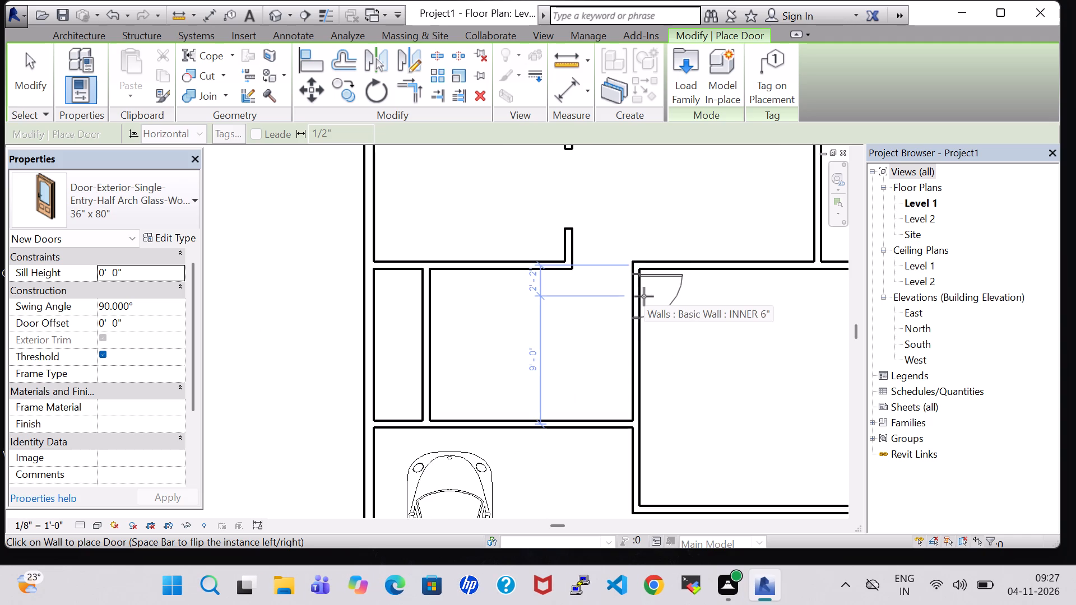
left_click(644, 296)
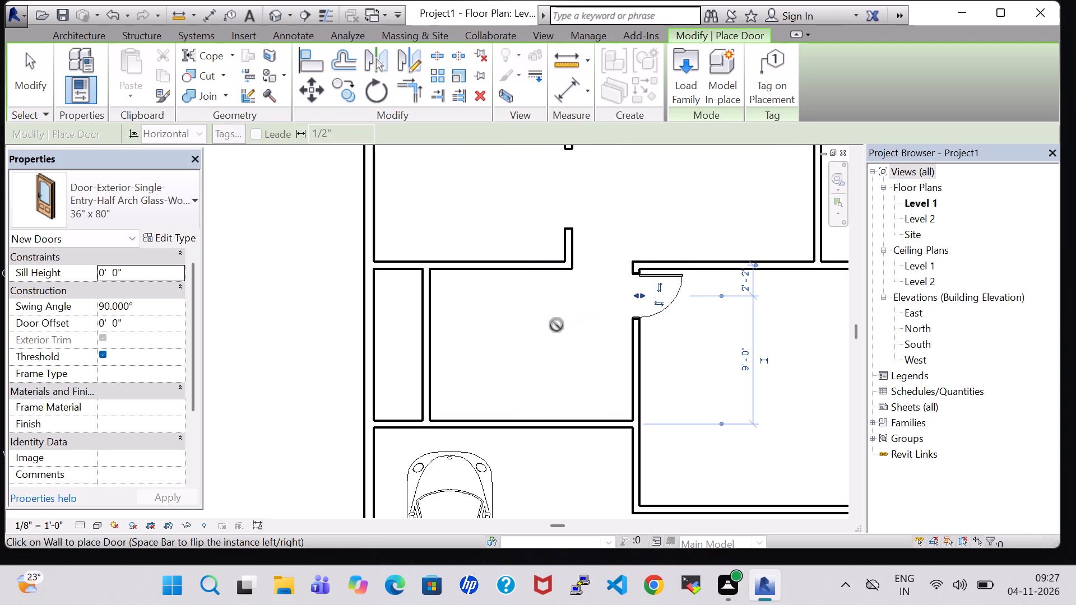
scroll(556, 325, "down", 6)
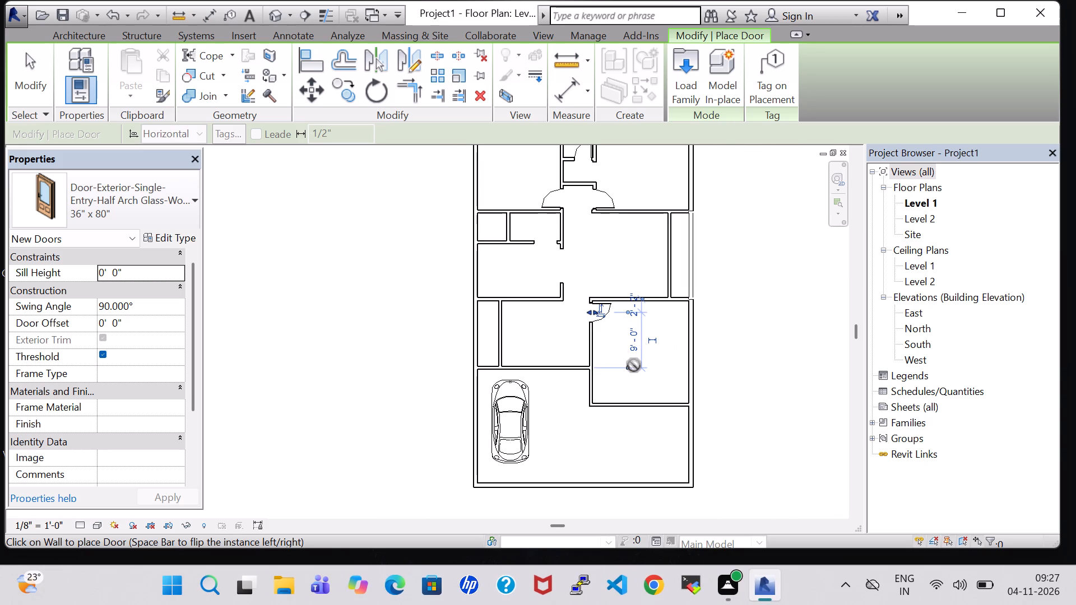
key("Escape")
key("Escape")
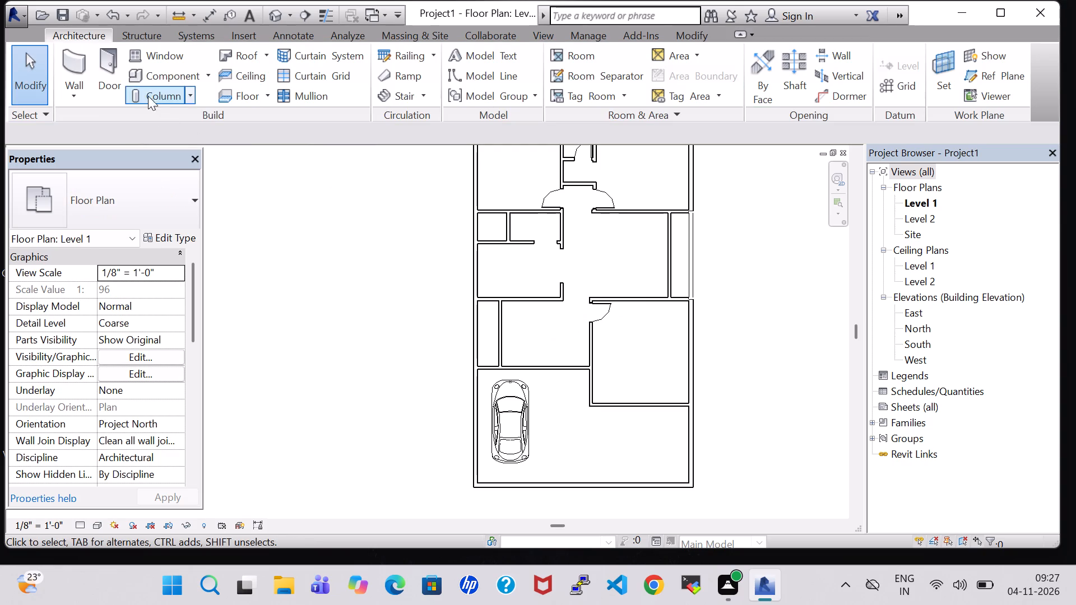
Load the Door-Exterior-Double-Full Glass-Wood_Clad family from the Residential doors folder.
left_click(107, 62)
left_click(679, 64)
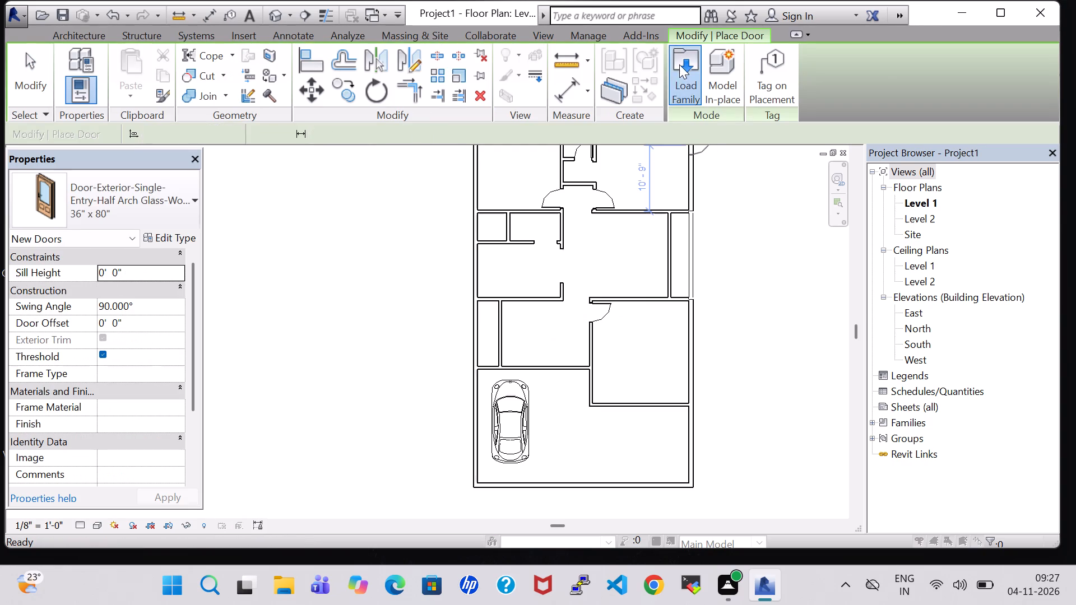
double_click(616, 288)
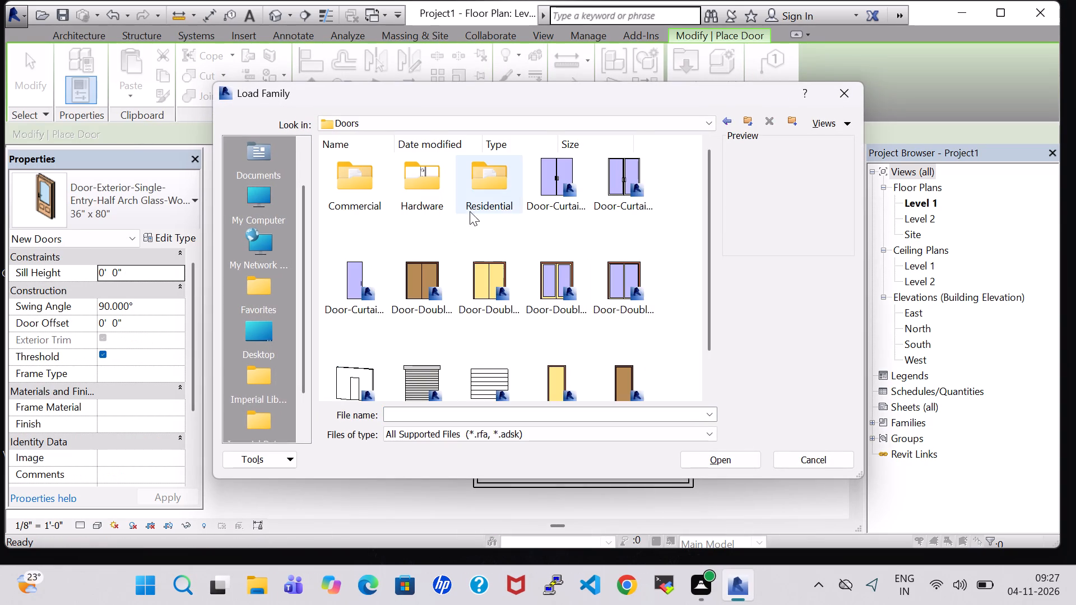
double_click(475, 208)
left_click(370, 171)
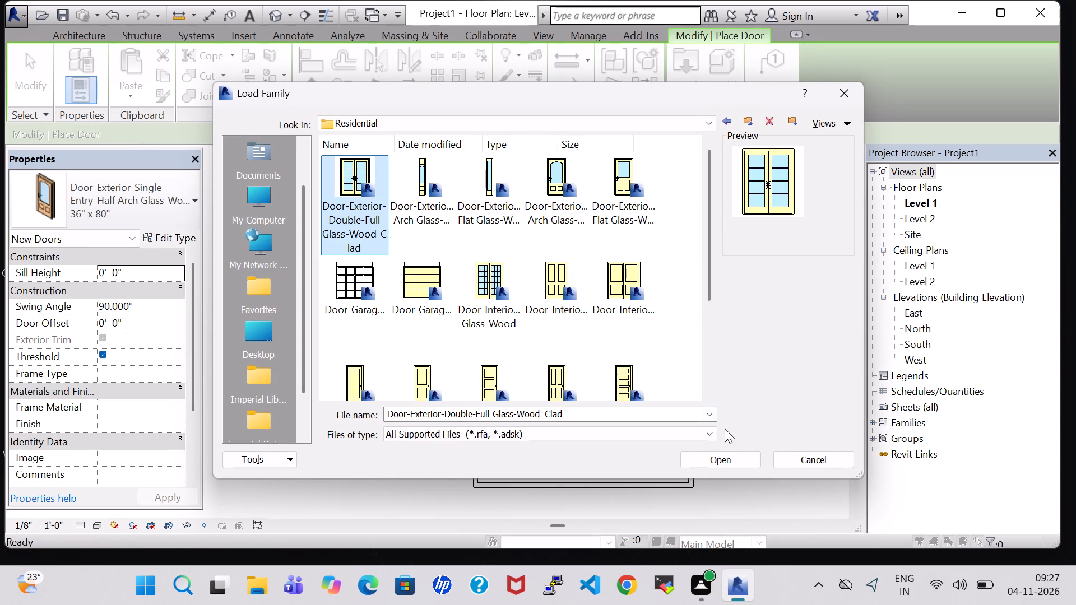
left_click(743, 452)
left_click(622, 362)
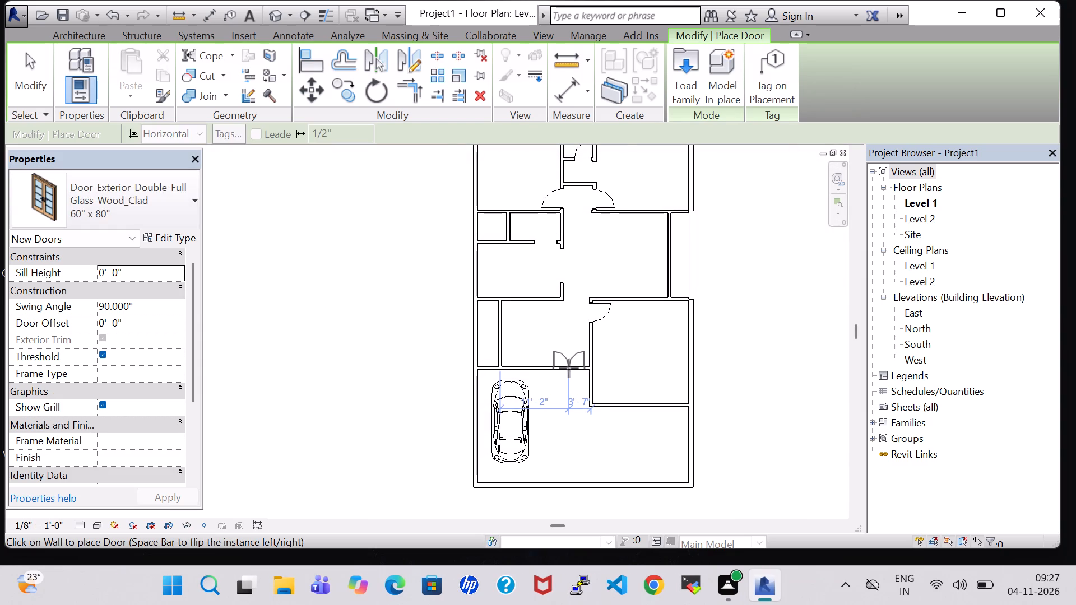
Place the 60" x 80" double glass door in the wall above the car area, about 3' 2" from the adjoining vertical wall.
scroll(569, 368, "up", 5)
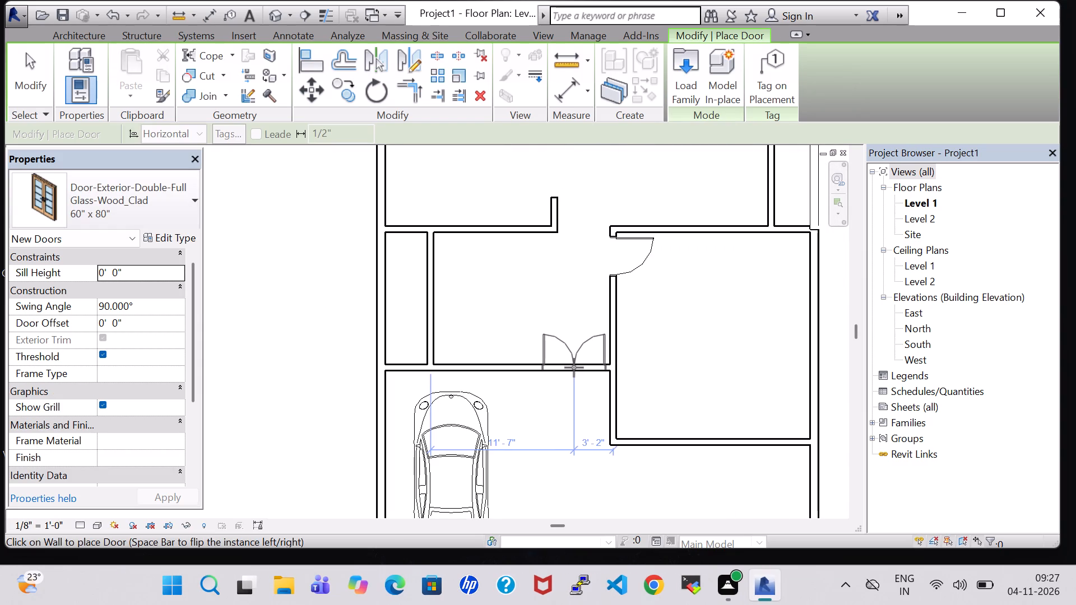
left_click(574, 367)
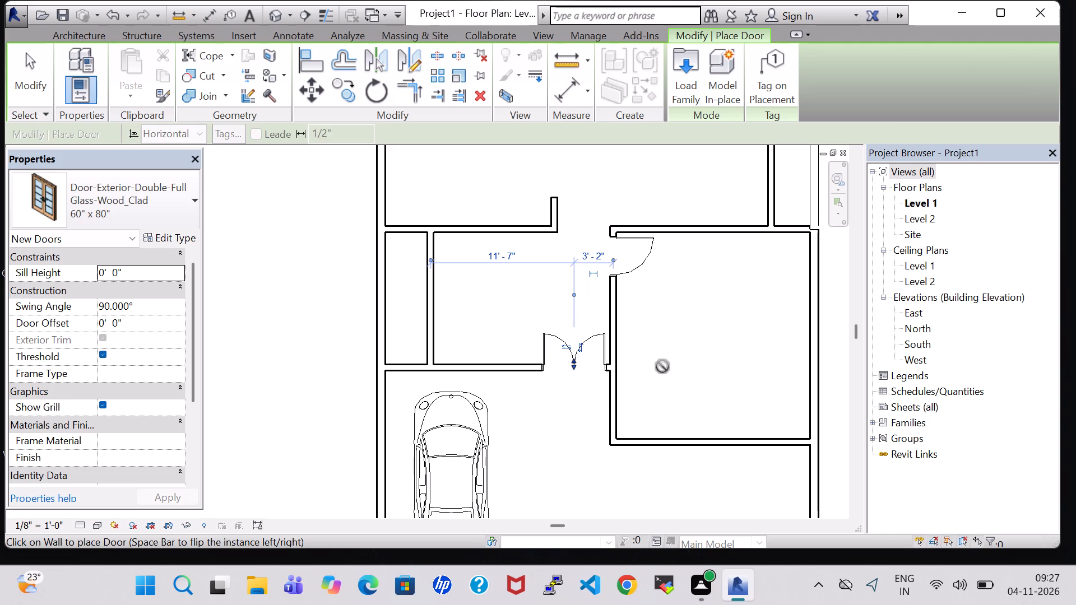
key("Escape")
key("Escape")
Place a Single-Flush 30" x 80" door in the narrow room's vertical wall above the car, about 1' 9" from its lower corner.
scroll(661, 366, "down", 5)
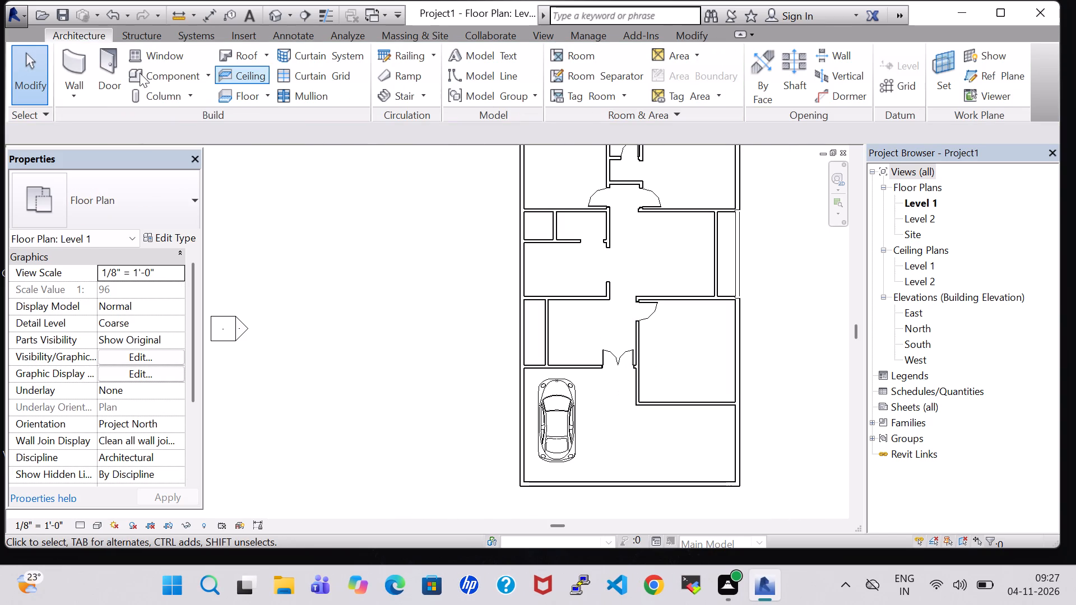
left_click(103, 57)
left_click(138, 190)
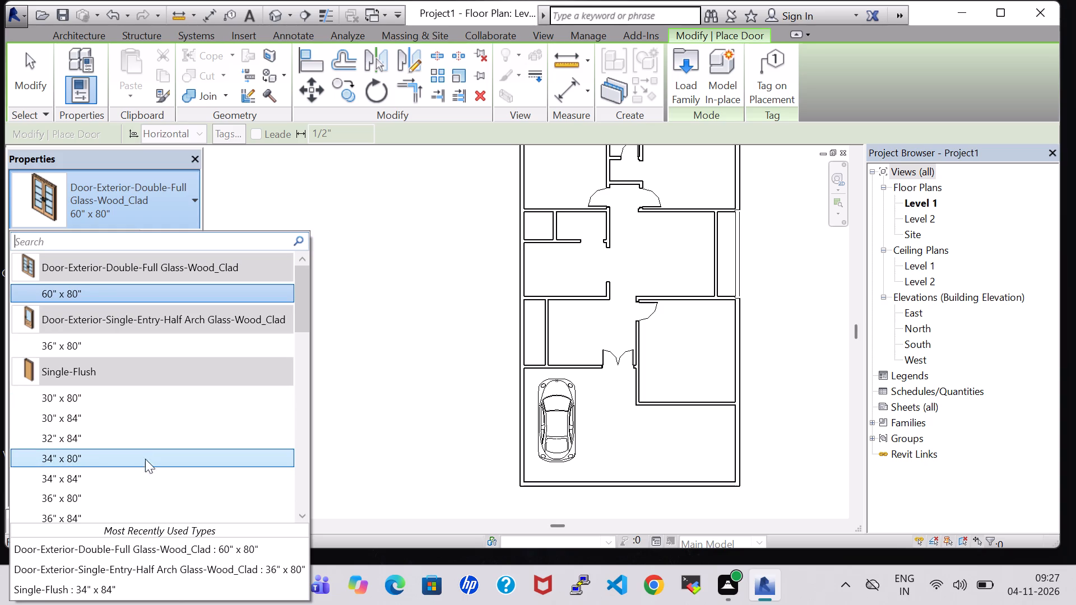
left_click(130, 394)
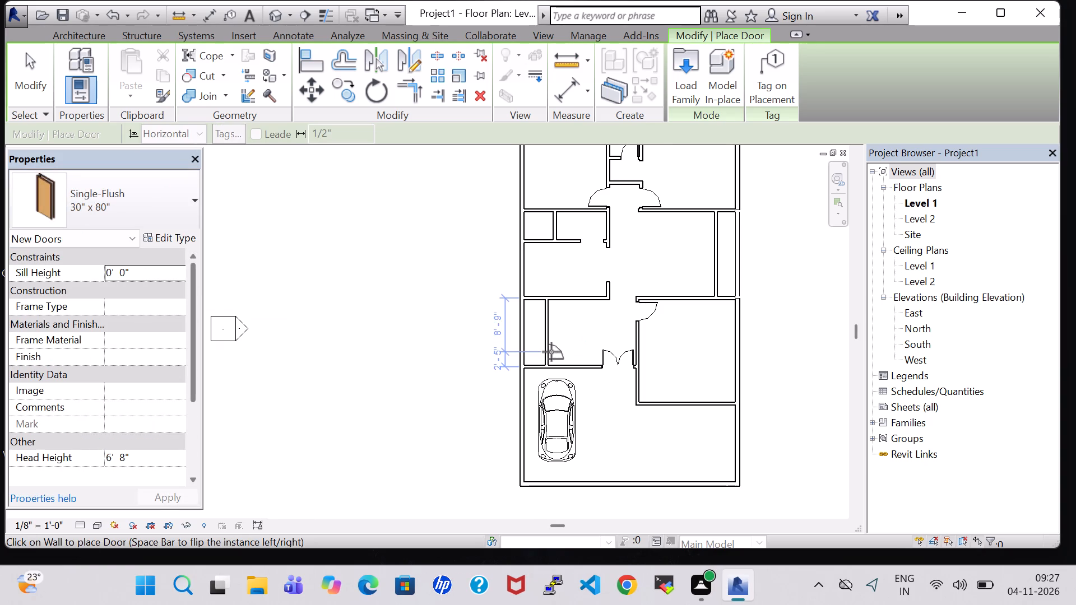
scroll(551, 352, "up", 10)
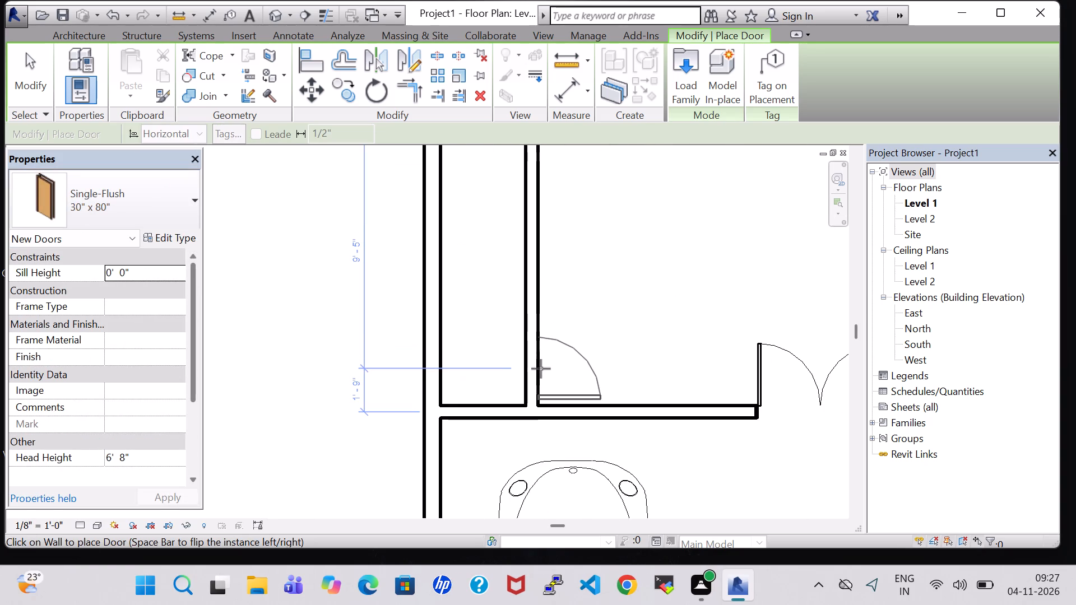
left_click(540, 369)
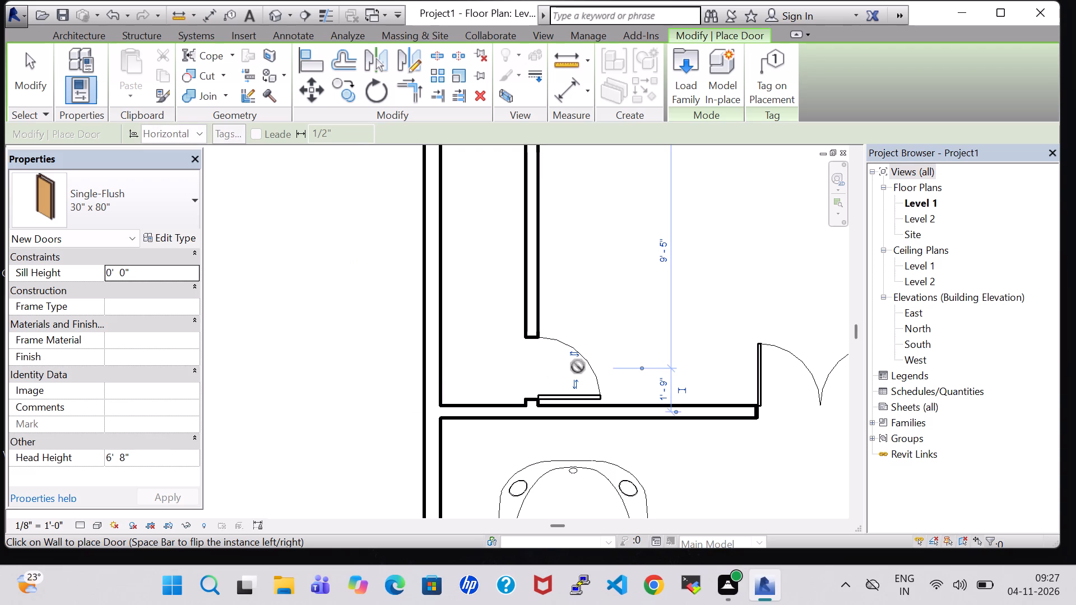
key("Escape")
key("Escape")
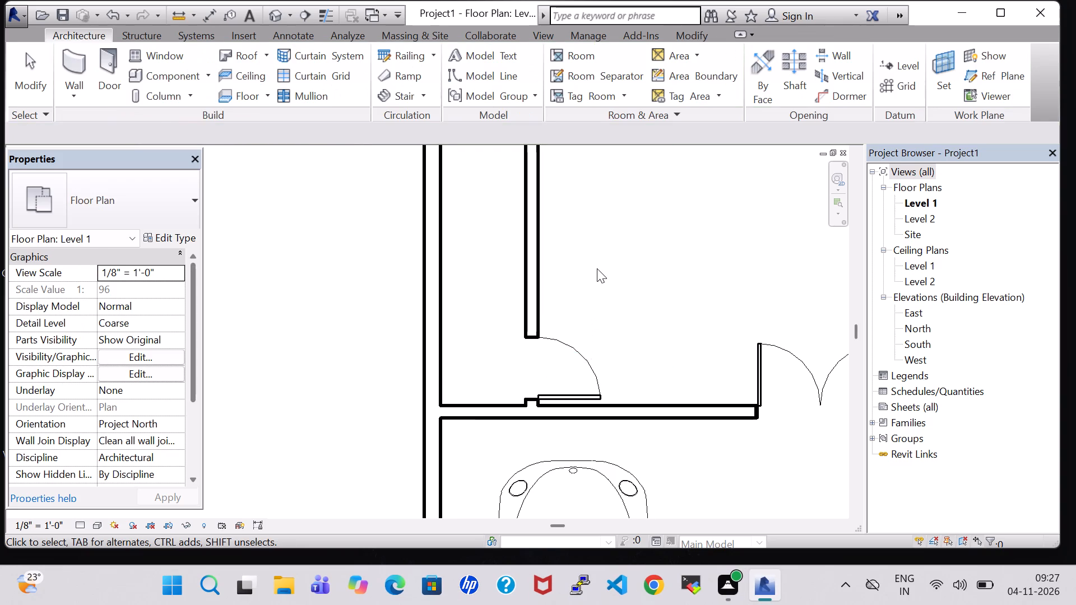
Examine the whole floor plan, checking the rooms, door placements and remaining openings.
scroll(597, 268, "down", 7)
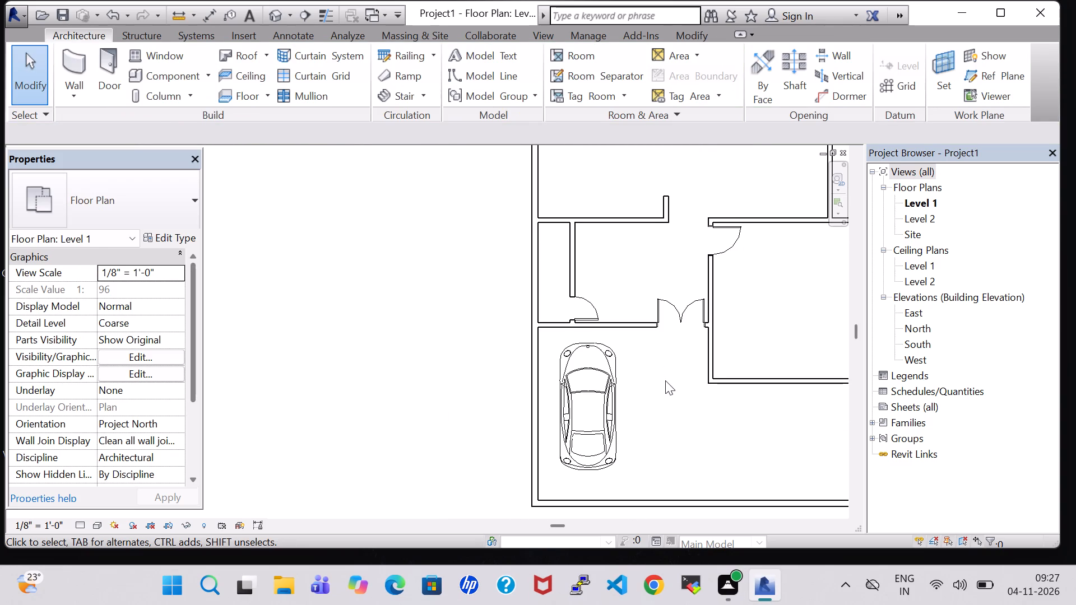
scroll(665, 380, "down", 2)
left_click(665, 380)
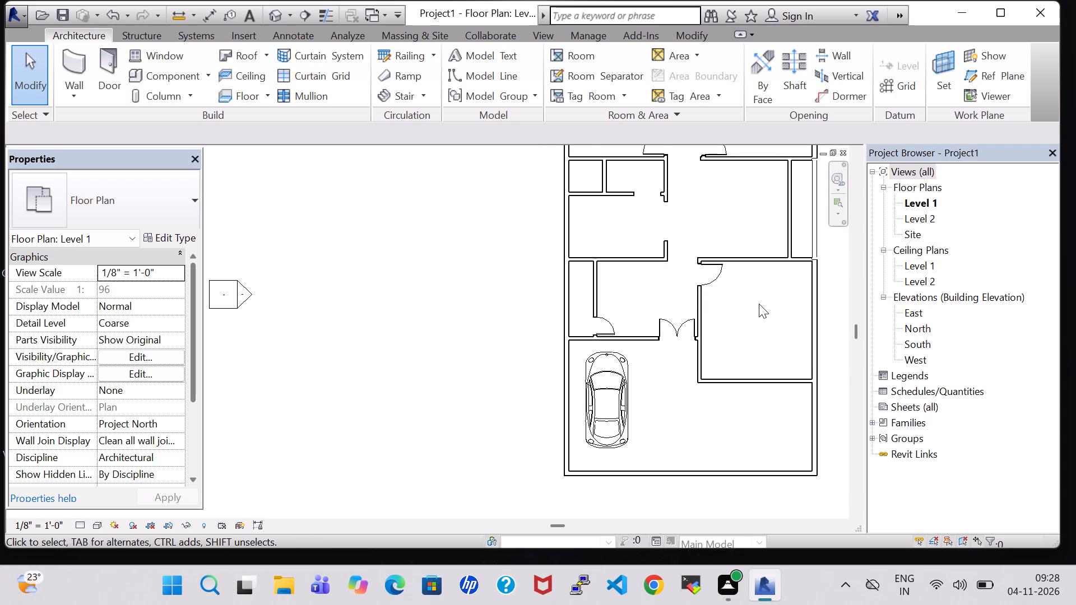
scroll(755, 305, "down", 2)
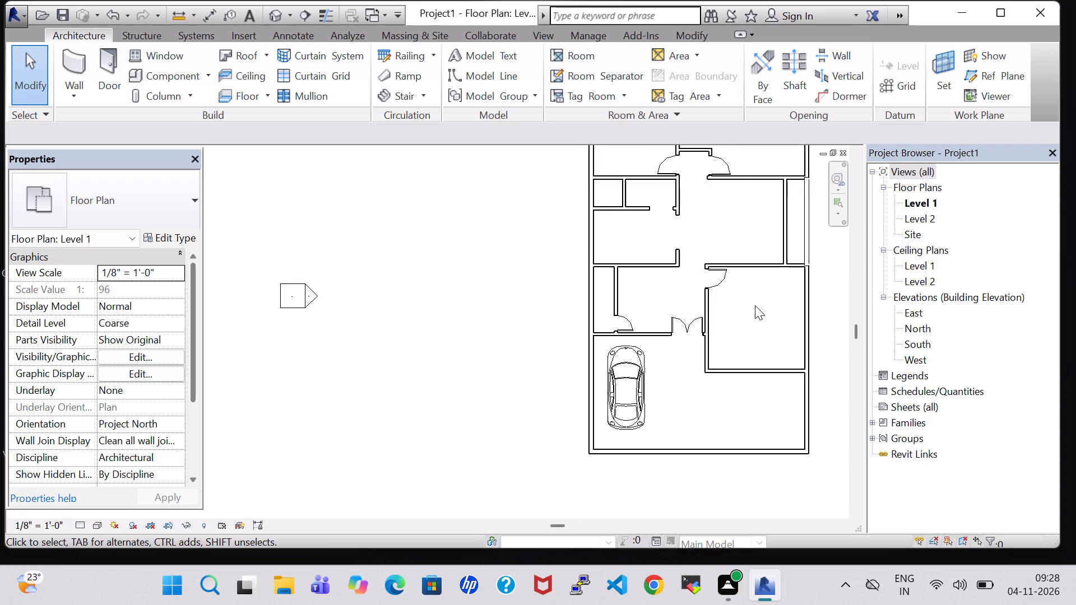
middle_click_drag(754, 303, 743, 417)
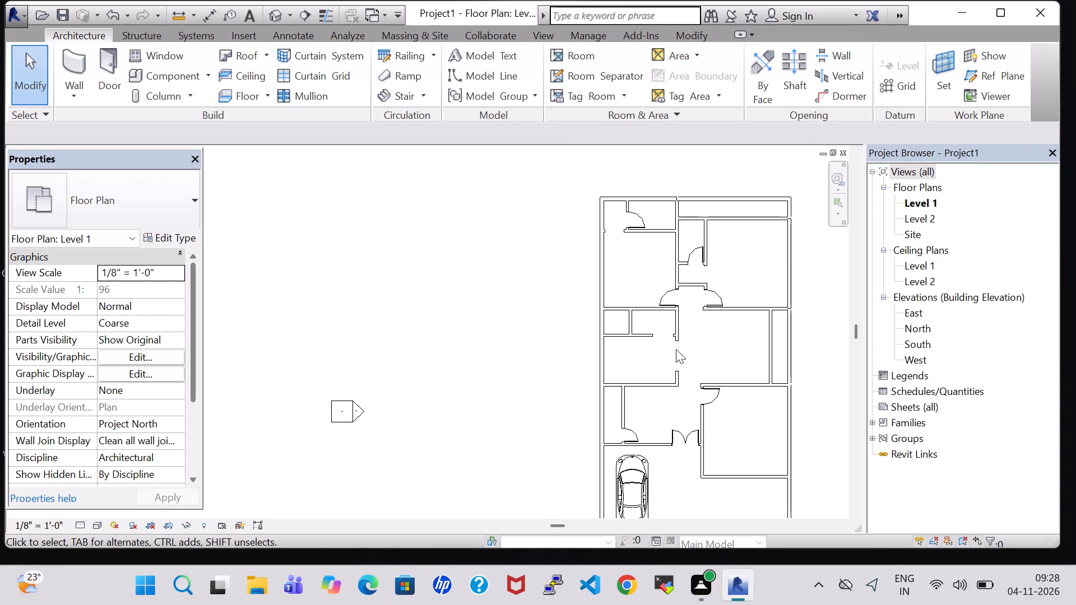
scroll(725, 338, "up", 1)
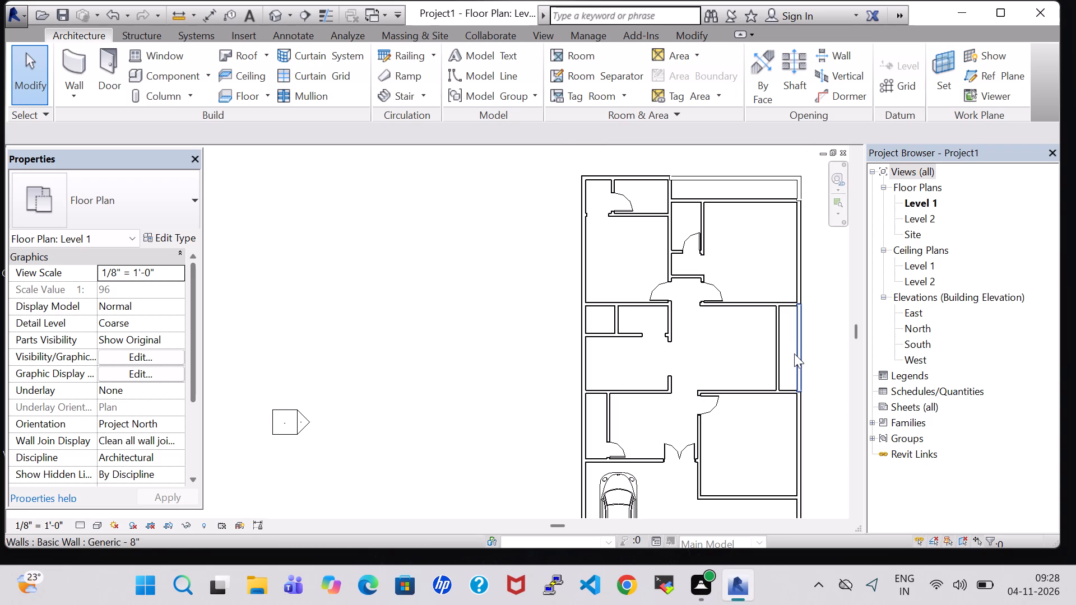
middle_click_drag(712, 350, 725, 355)
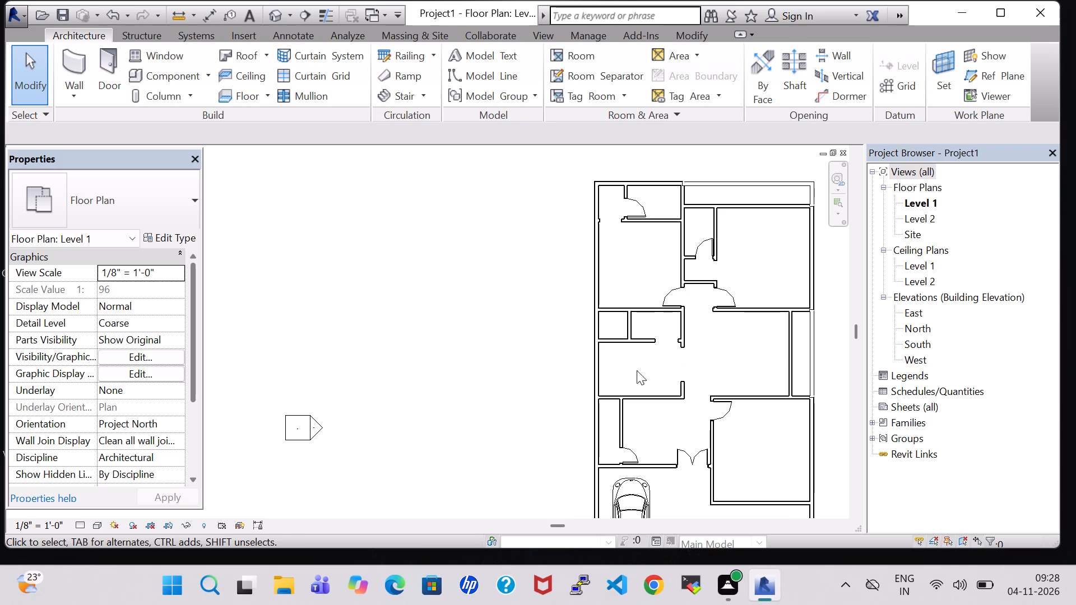
scroll(639, 360, "up", 1)
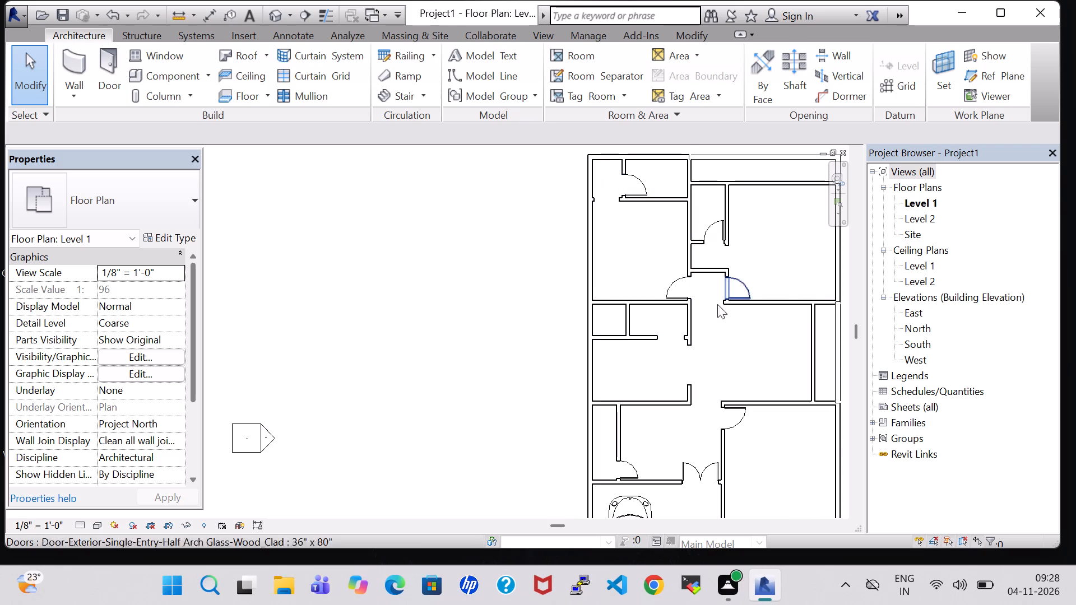
scroll(744, 226, "down", 2)
middle_click_drag(744, 227, 645, 257)
left_click(667, 347)
Load the Casement Dbl with Trim window family from the US Imperial Windows folder.
left_click(155, 63)
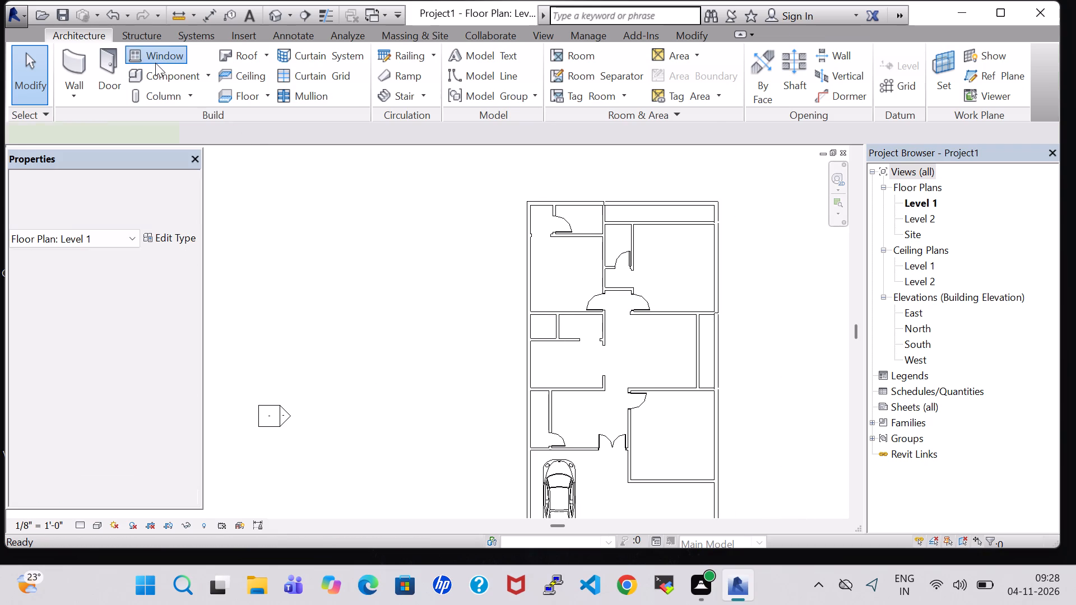
left_click(680, 83)
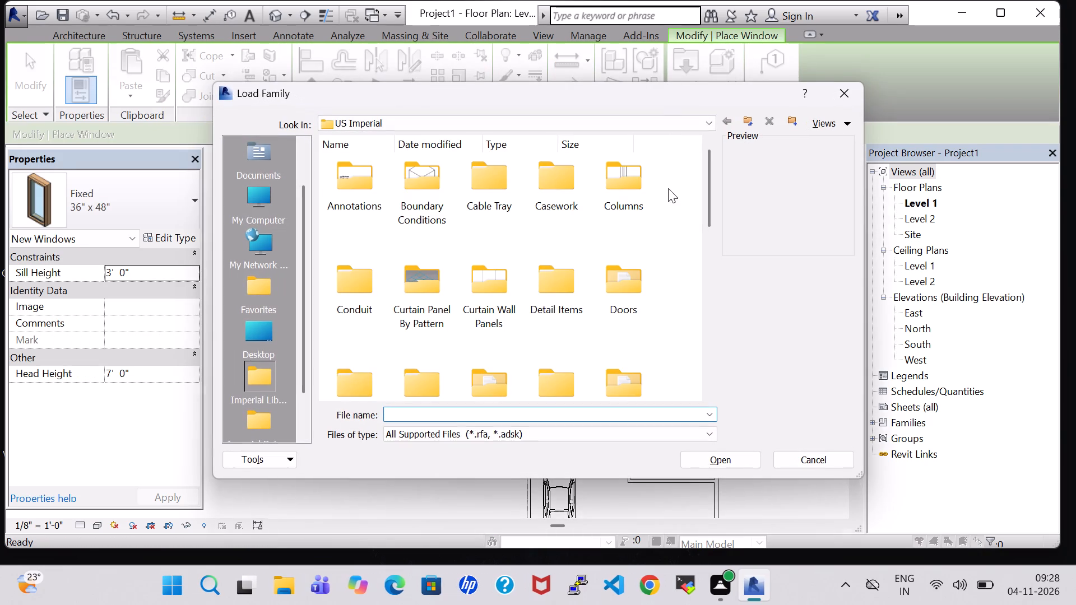
left_click(630, 375)
key("w")
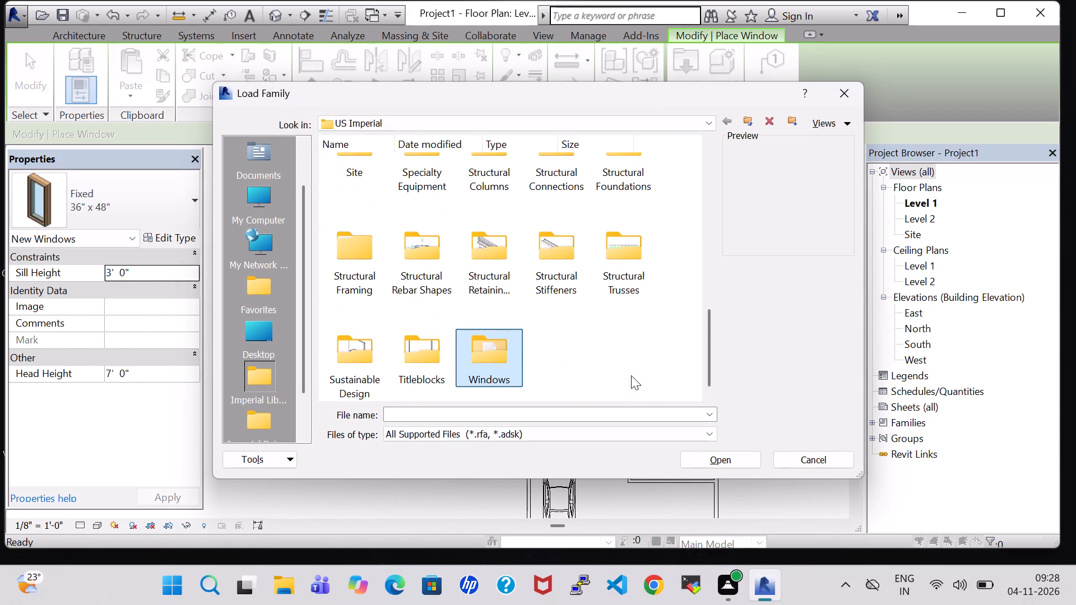
double_click(496, 359)
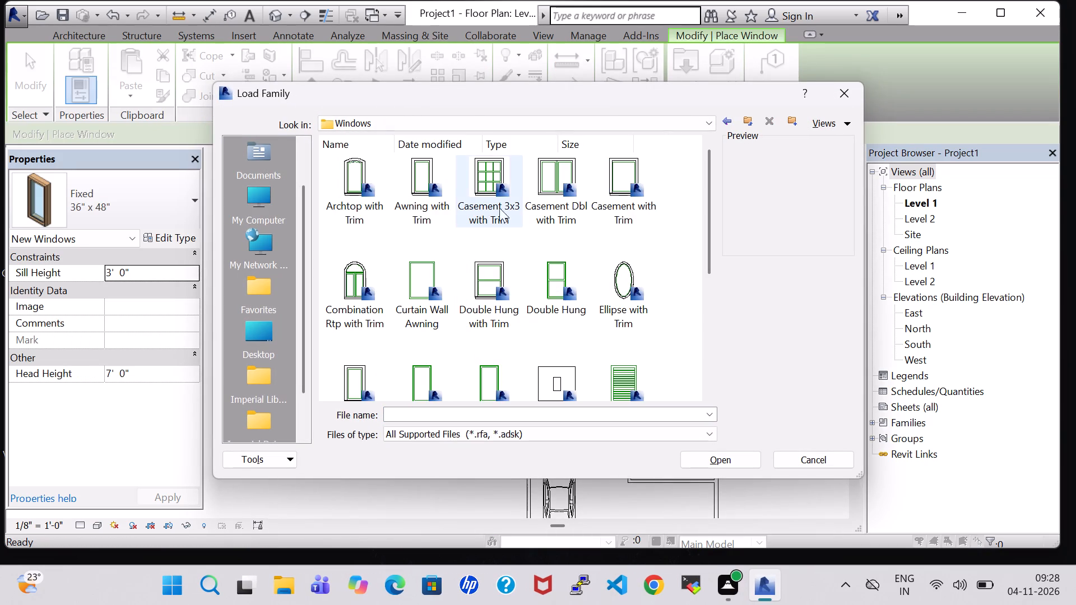
left_click(563, 202)
left_click(739, 458)
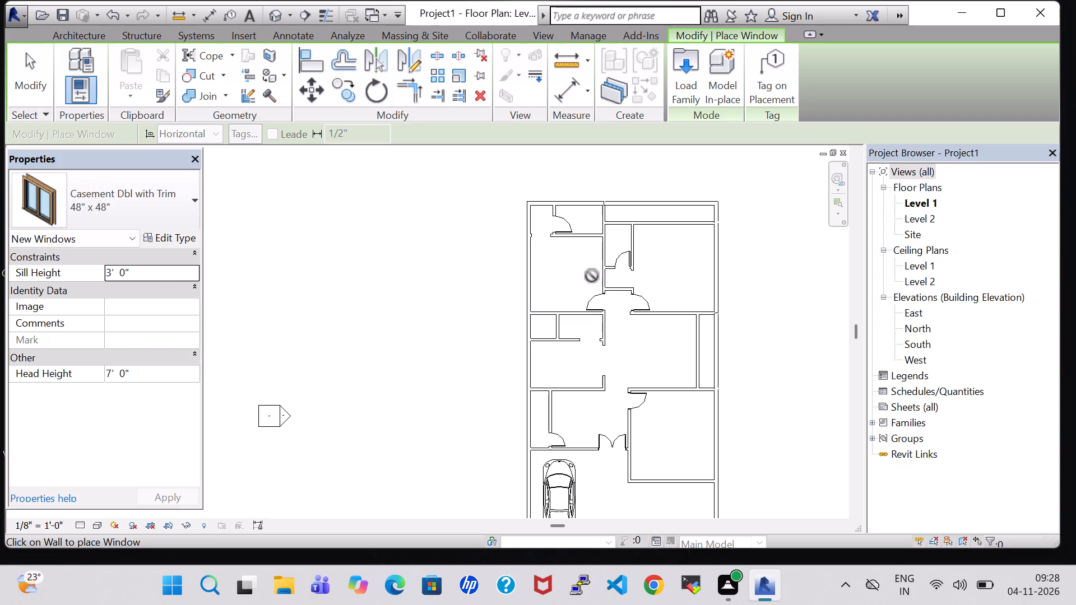
Place 48" x 48" double casement windows centred in the outer walls of both upper bedrooms and the middle room opposite the hall.
left_click(523, 274)
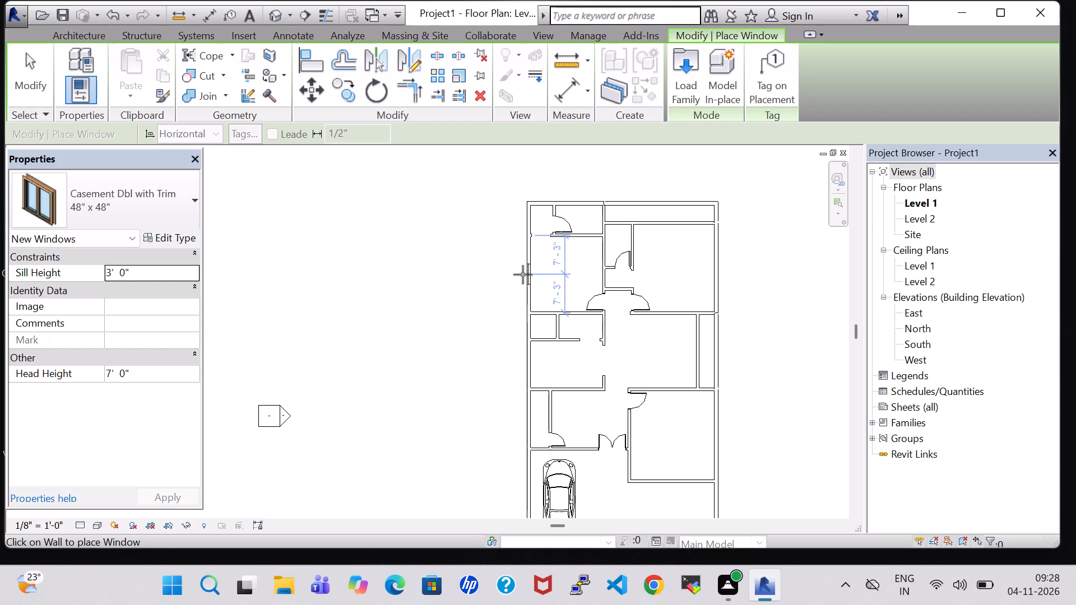
left_click(719, 268)
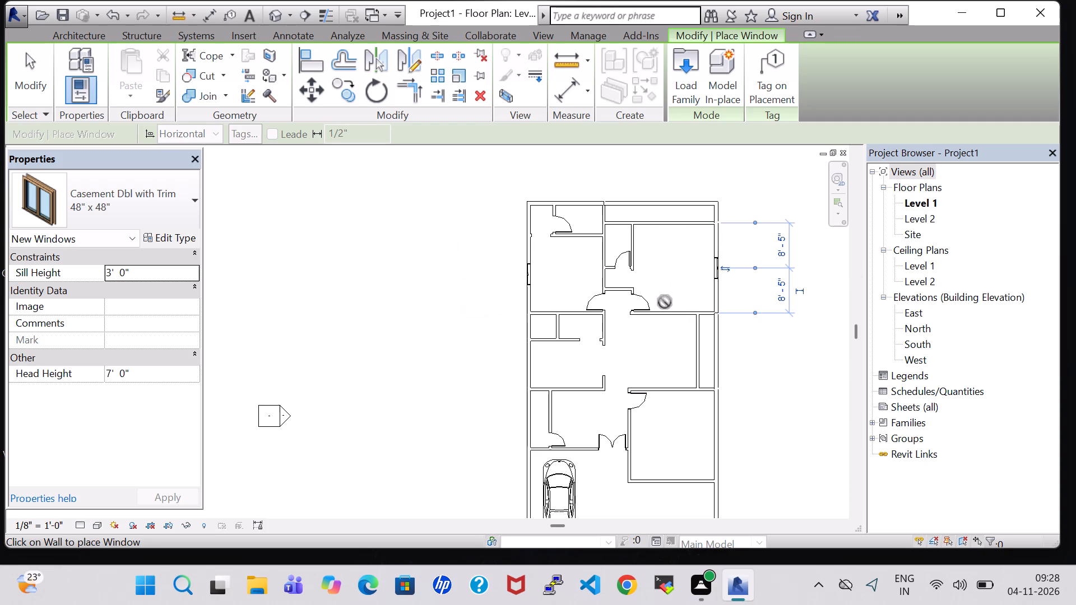
left_click(527, 371)
Place 48" x 48" casement windows in the room beside the car area: centred in its lower wall and about 7' 3" up its outer wall.
middle_click_drag(489, 407, 488, 403)
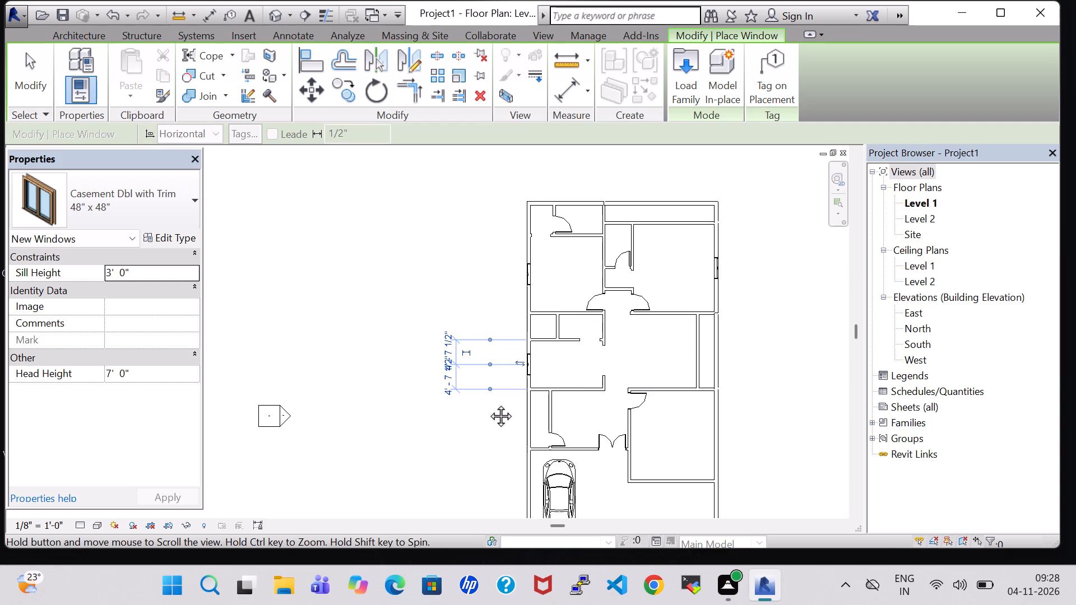
middle_click_drag(488, 403, 521, 256)
scroll(521, 256, "up", 1)
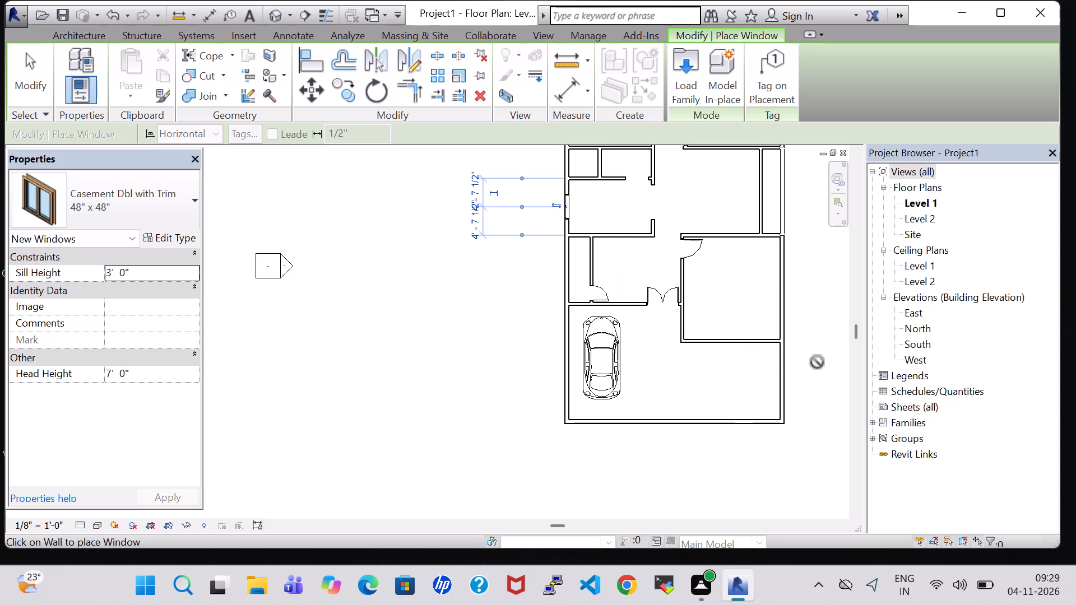
left_click(734, 343)
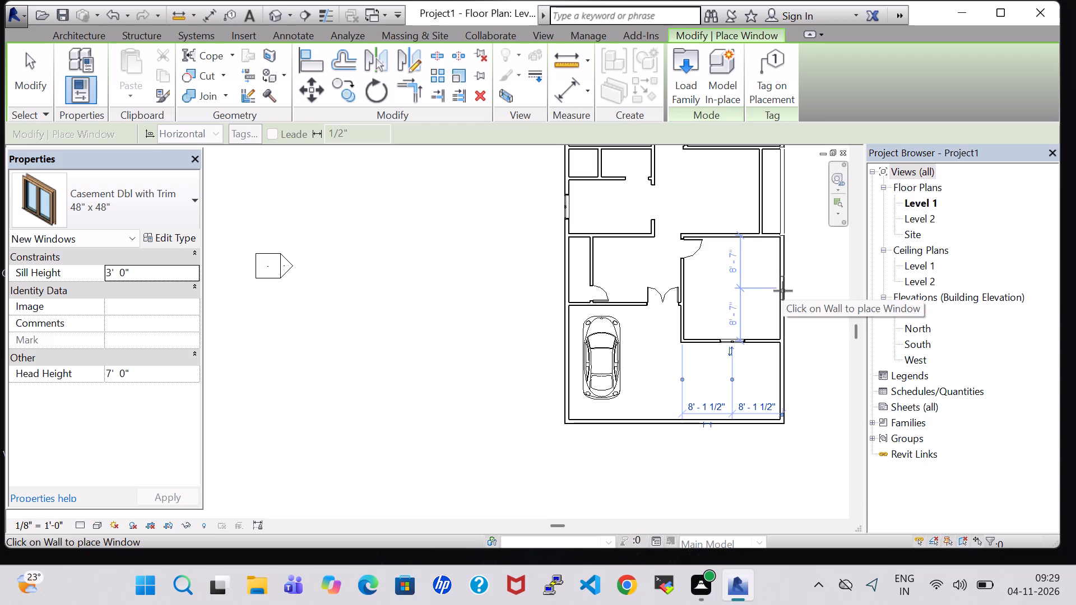
left_click(787, 296)
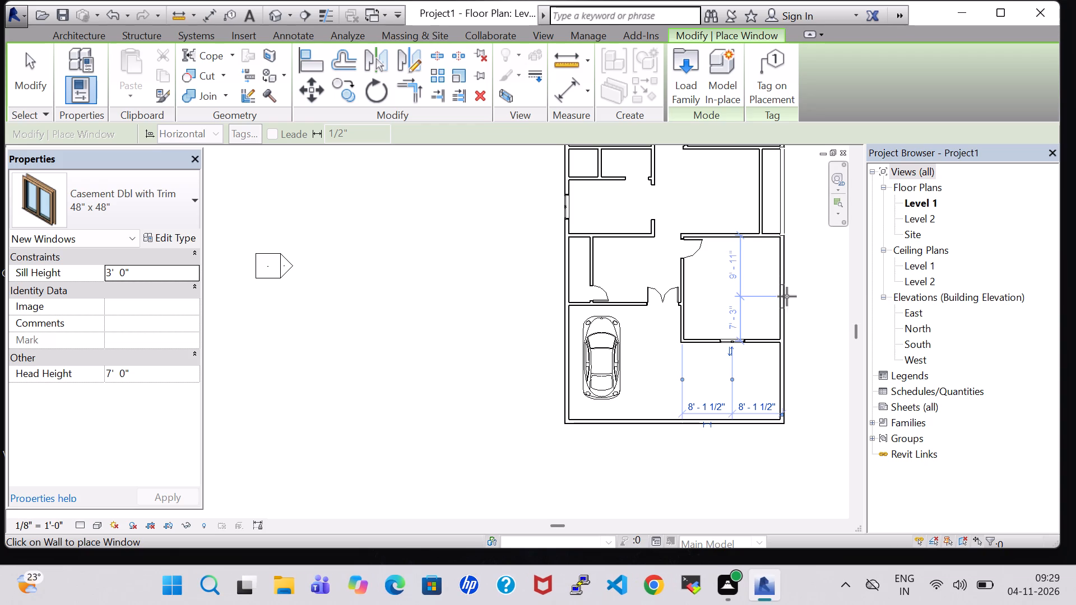
Place 48" x 48" casement windows centred in the central hall's far vertical wall and about 6' 5" along the larger upper bedroom's top wall.
middle_click_drag(797, 268, 803, 408)
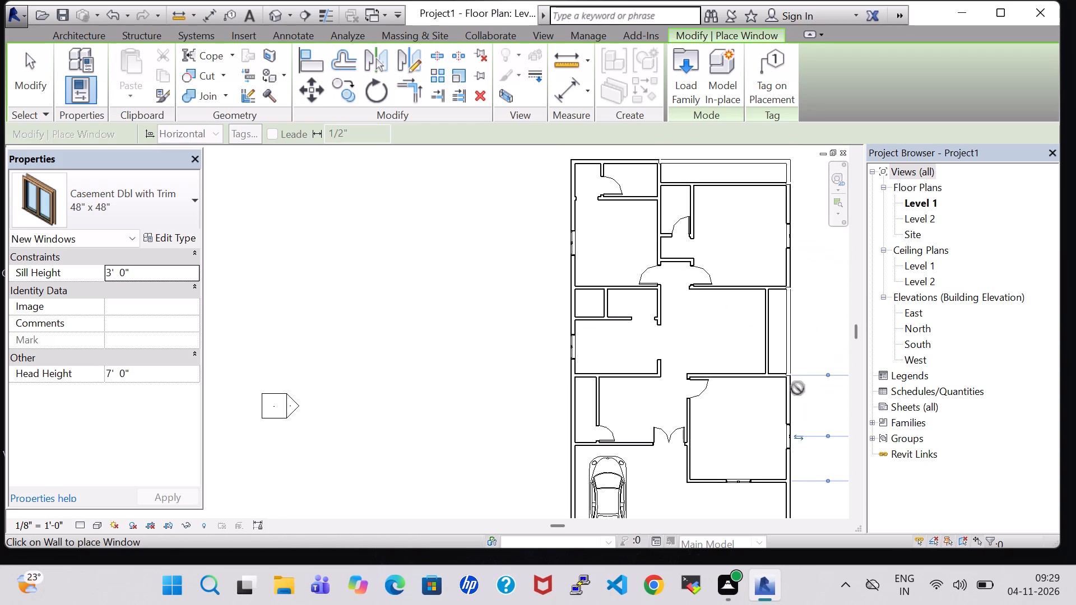
left_click(773, 329)
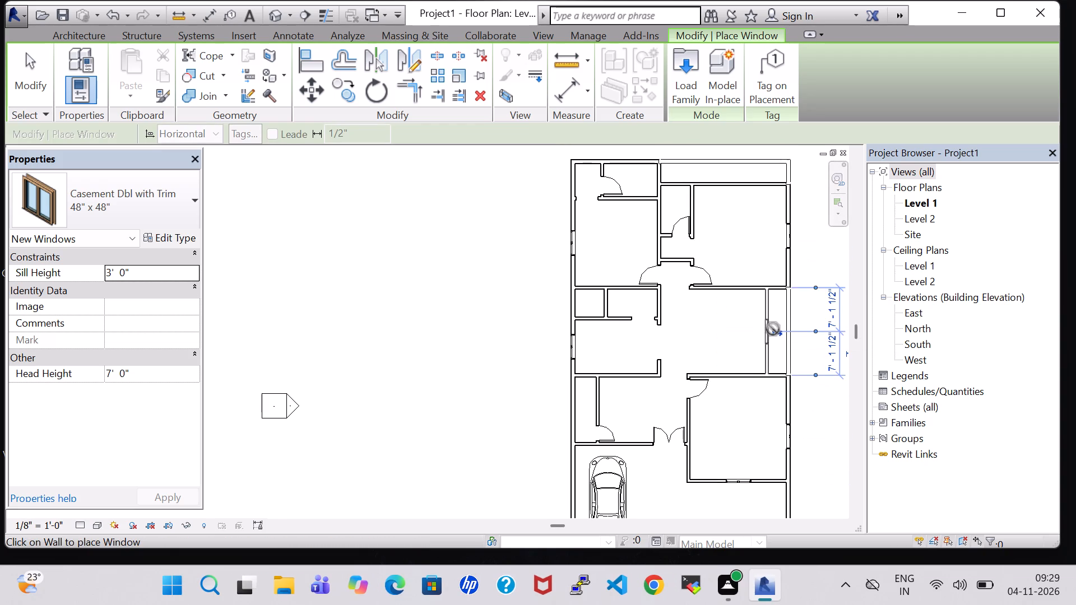
left_click(731, 182)
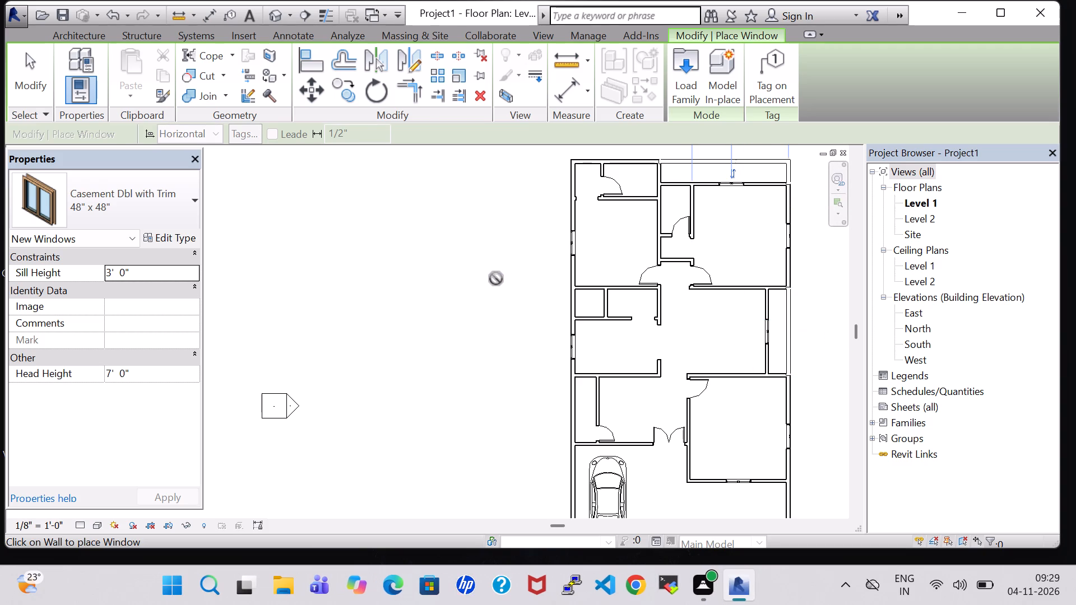
key("Escape")
key("Escape")
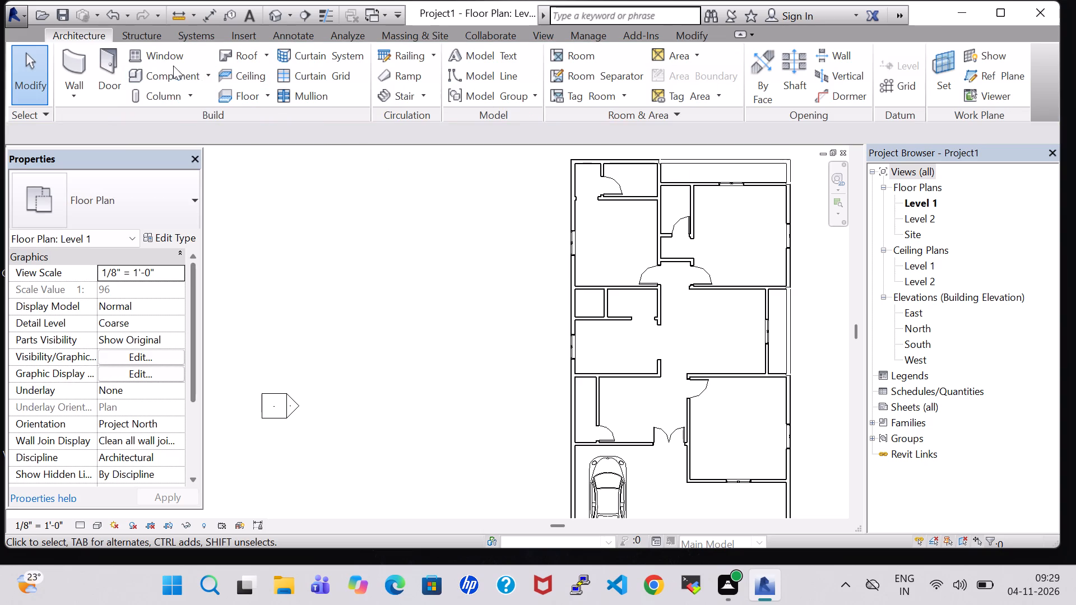
Load the Transom with Trim window family from the US Imperial Windows folder.
left_click(169, 59)
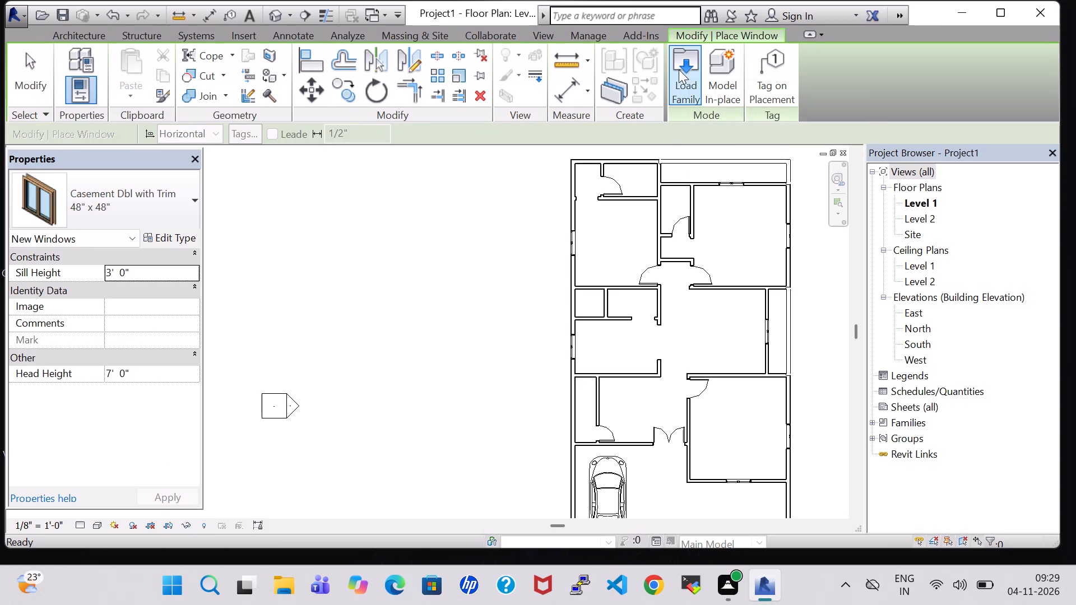
left_click(679, 69)
left_click(629, 280)
key("w")
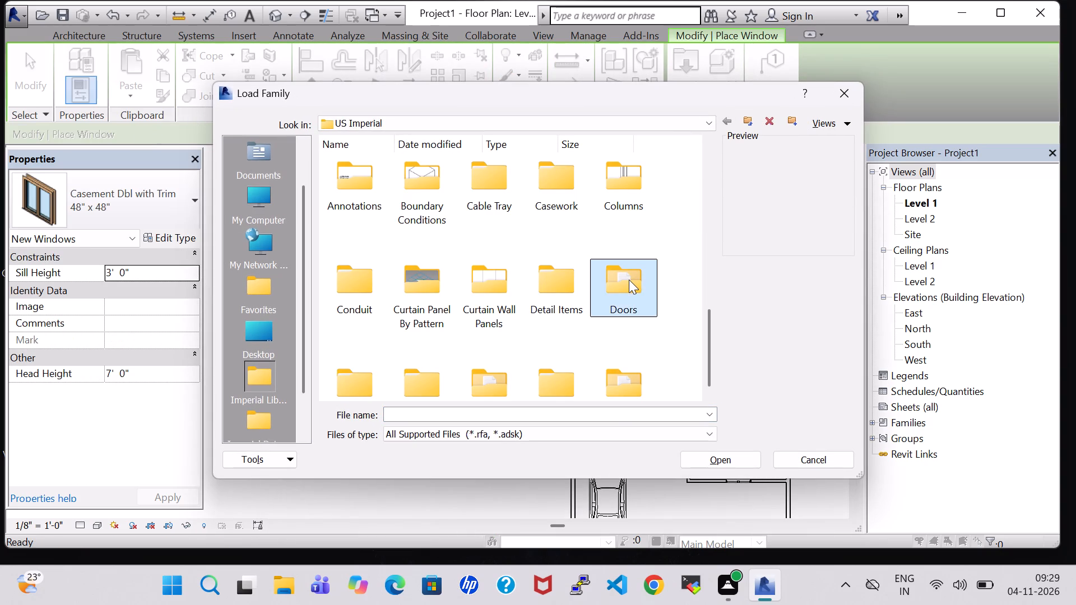
double_click(490, 350)
scroll(597, 308, "down", 2)
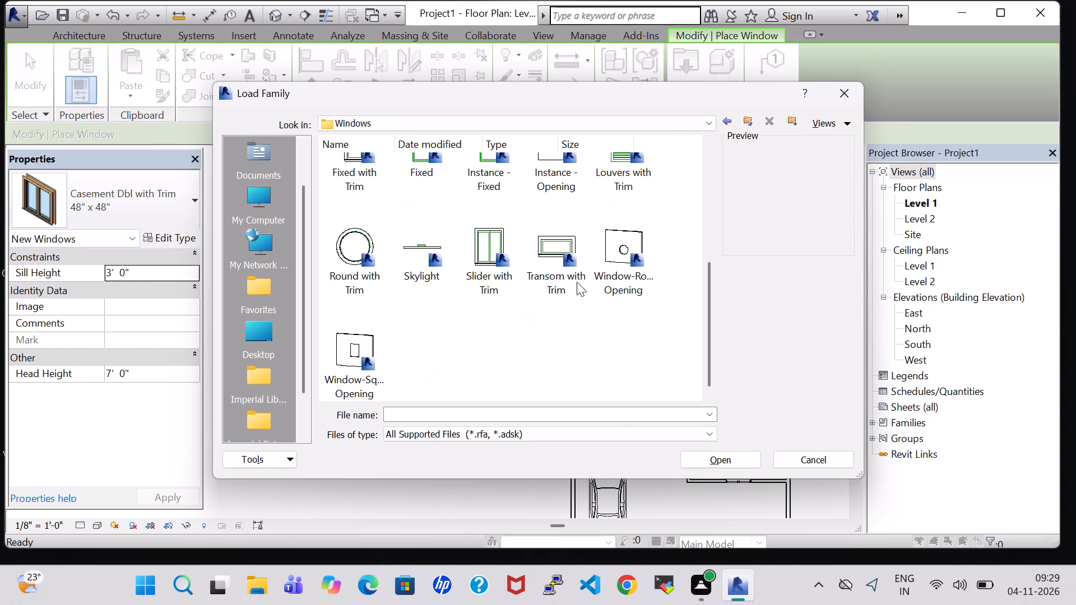
left_click(573, 256)
left_click(740, 462)
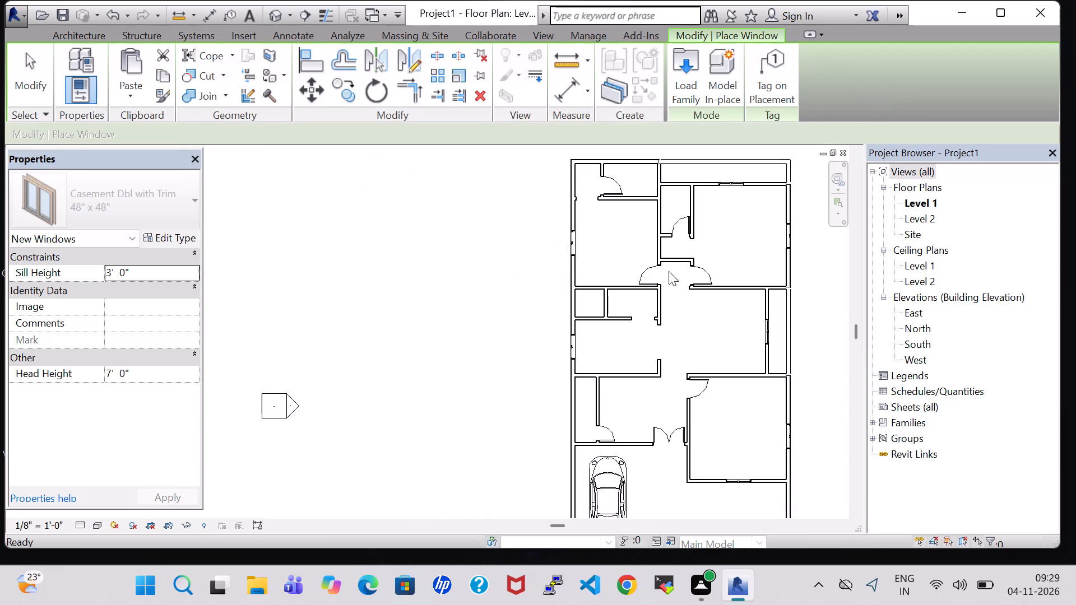
Place 24" x 24" transom windows in both upper bathrooms: centred in one's top wall and in the other's vertical wall facing the open strip.
scroll(678, 184, "up", 7)
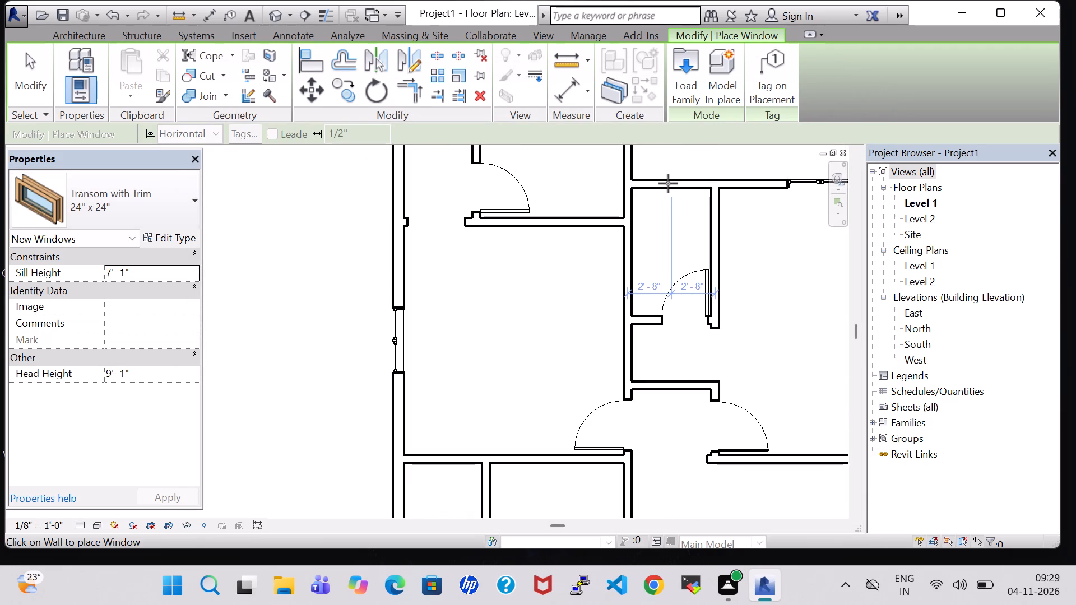
left_click(668, 183)
scroll(667, 222, "down", 4)
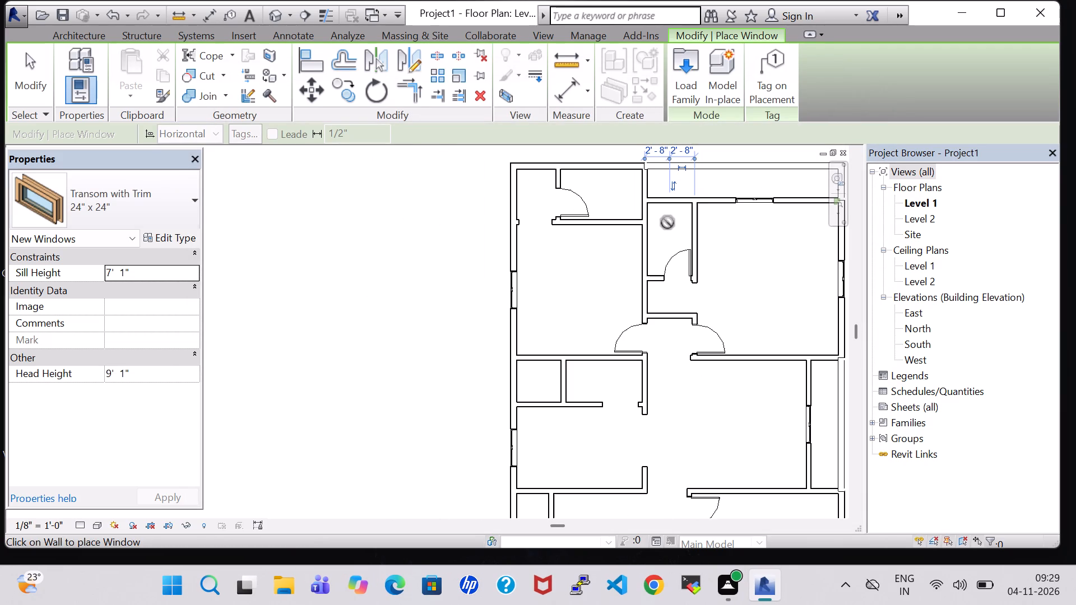
scroll(667, 222, "down", 2)
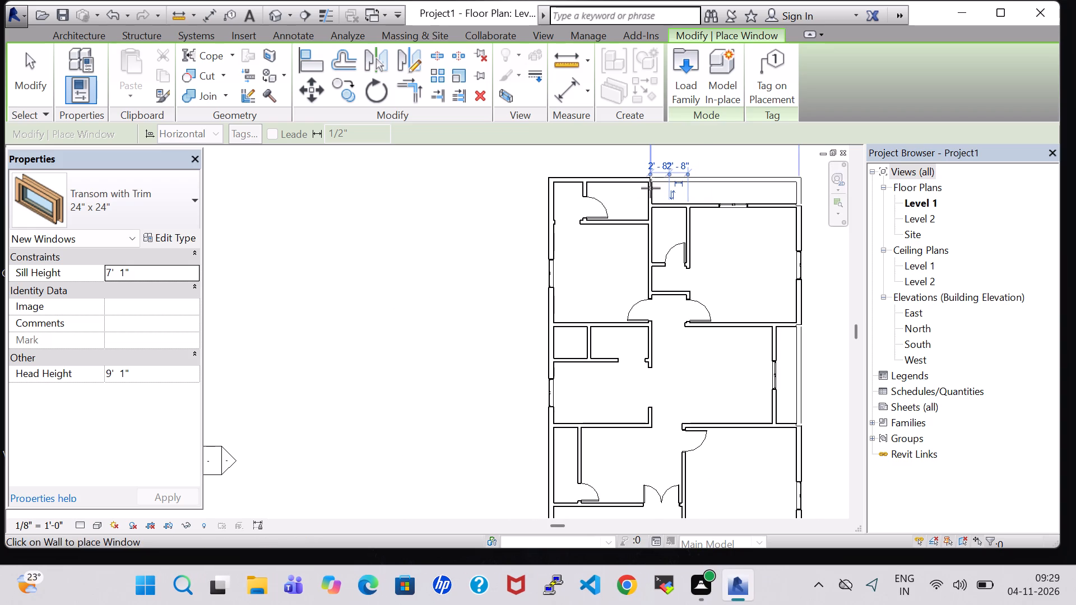
scroll(651, 188, "up", 10)
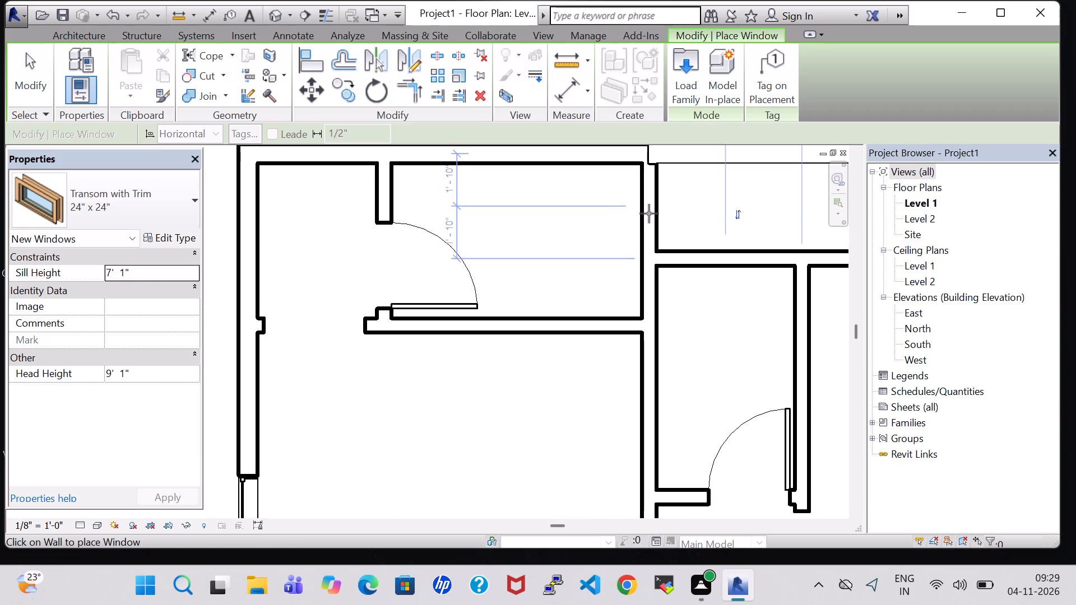
left_click(648, 214)
Place a 24" x 24" transom window in the narrow room's lower wall above the car, centred about 2' 0" from each side wall.
scroll(610, 233, "down", 4)
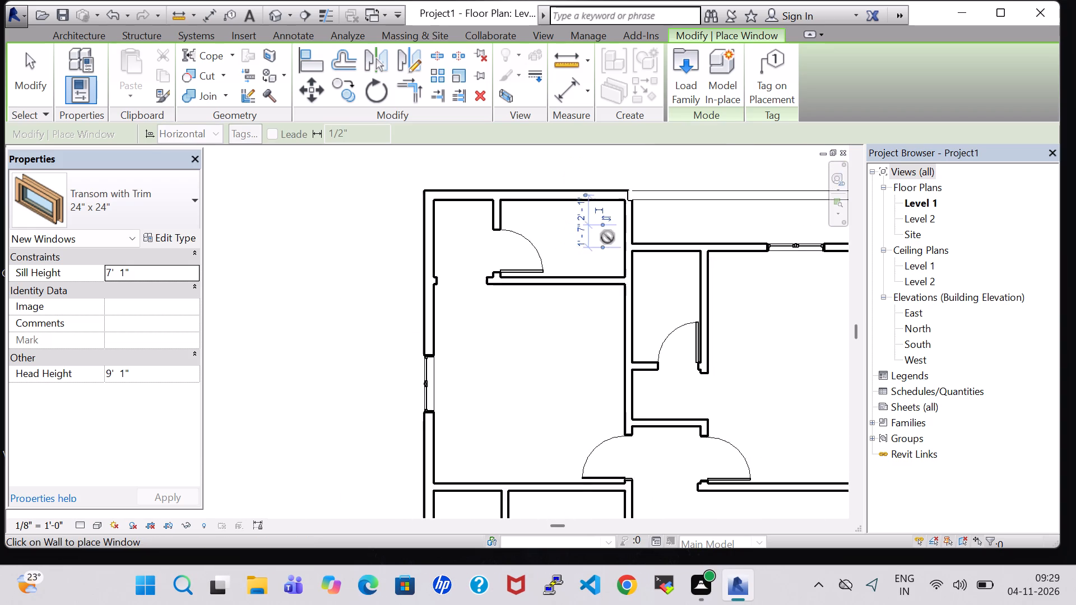
scroll(607, 237, "down", 5)
middle_click_drag(566, 326, 680, 230)
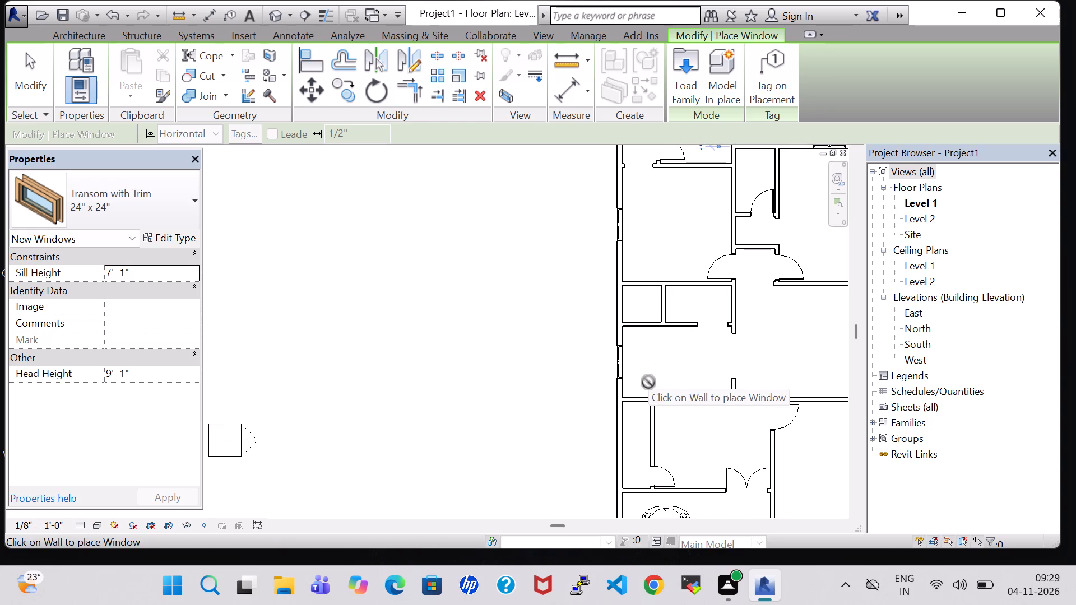
scroll(636, 478, "up", 4)
middle_click_drag(636, 478, 624, 282)
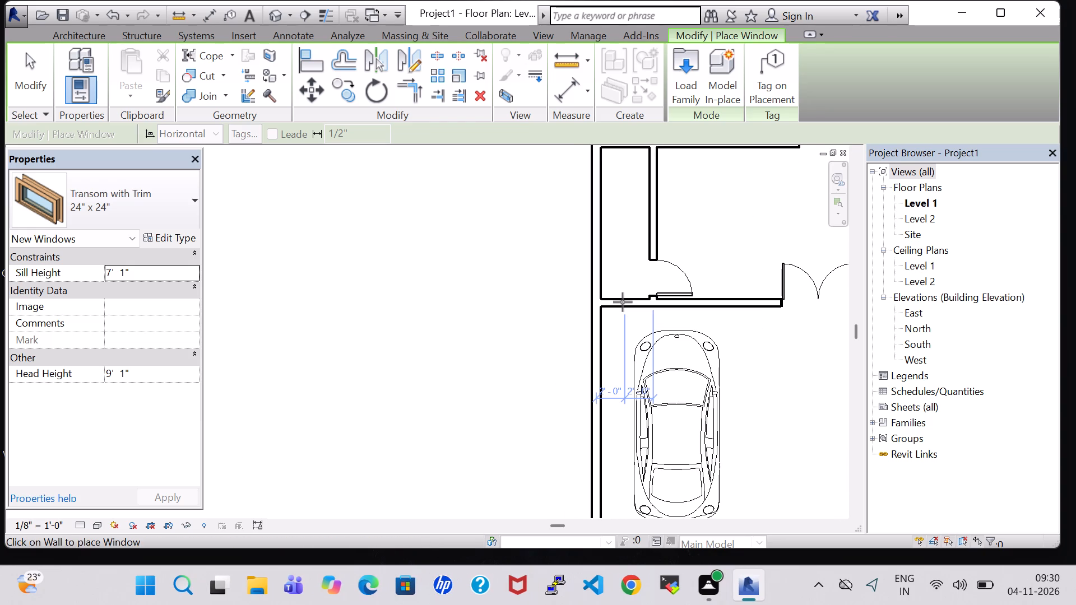
left_click(623, 302)
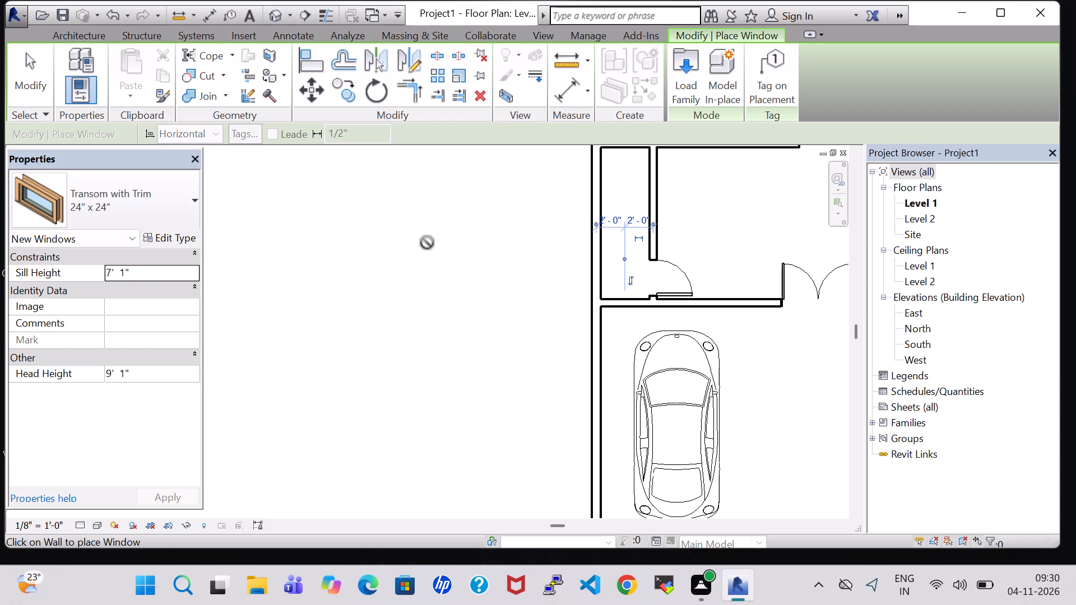
key("Escape")
key("Escape")
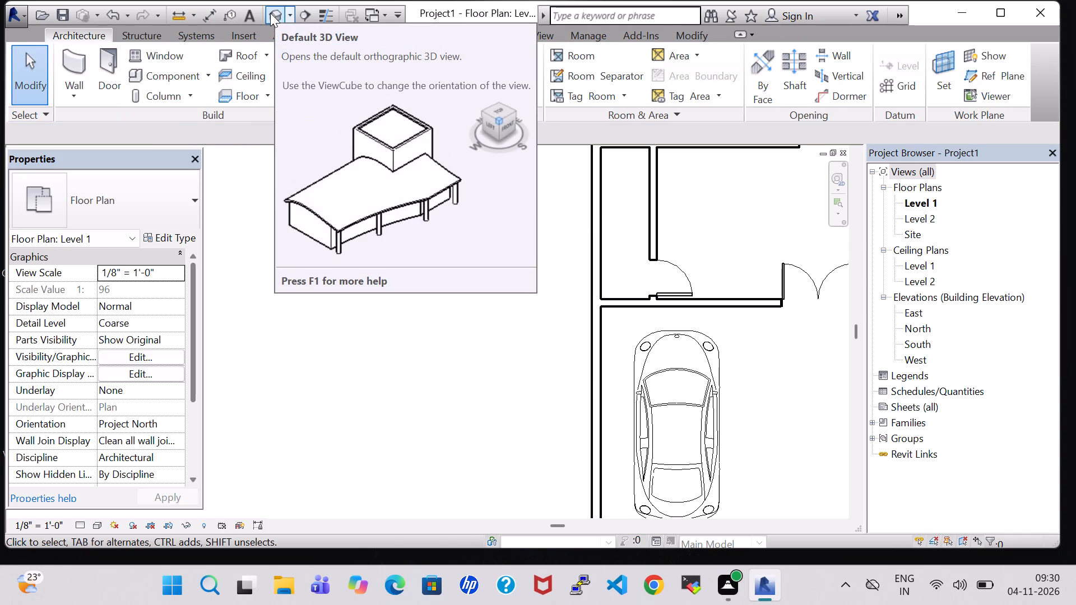
Place a Fixed 24" x 24" window centred in the partition between the two small rooms above the middle room, about 2' 6" from each end.
middle_click_drag(532, 180, 484, 268)
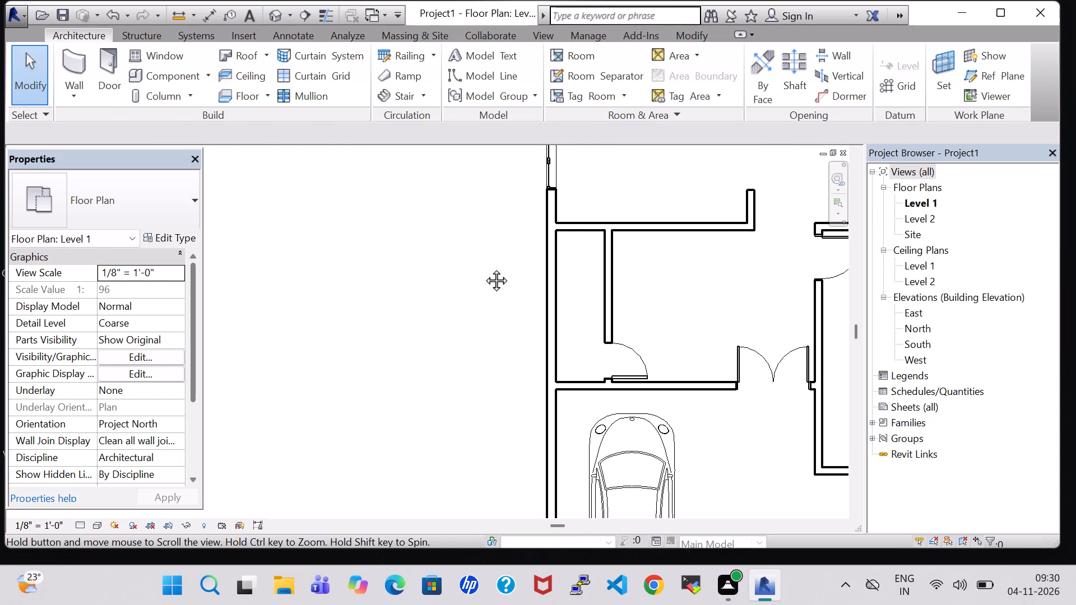
middle_click_drag(484, 268, 481, 269)
middle_click_drag(619, 173, 585, 337)
left_click(159, 57)
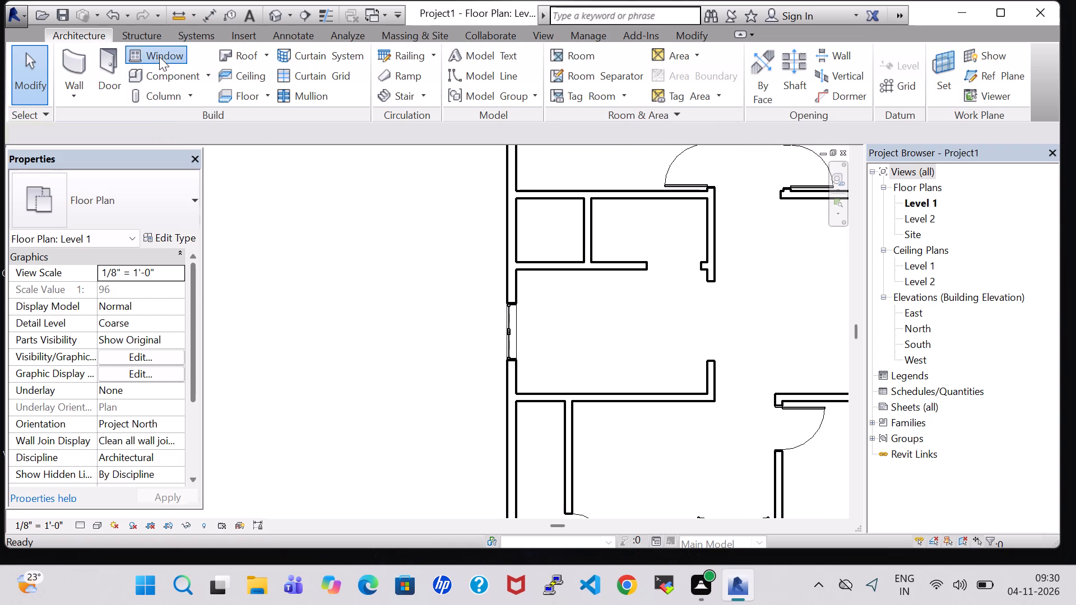
left_click(156, 201)
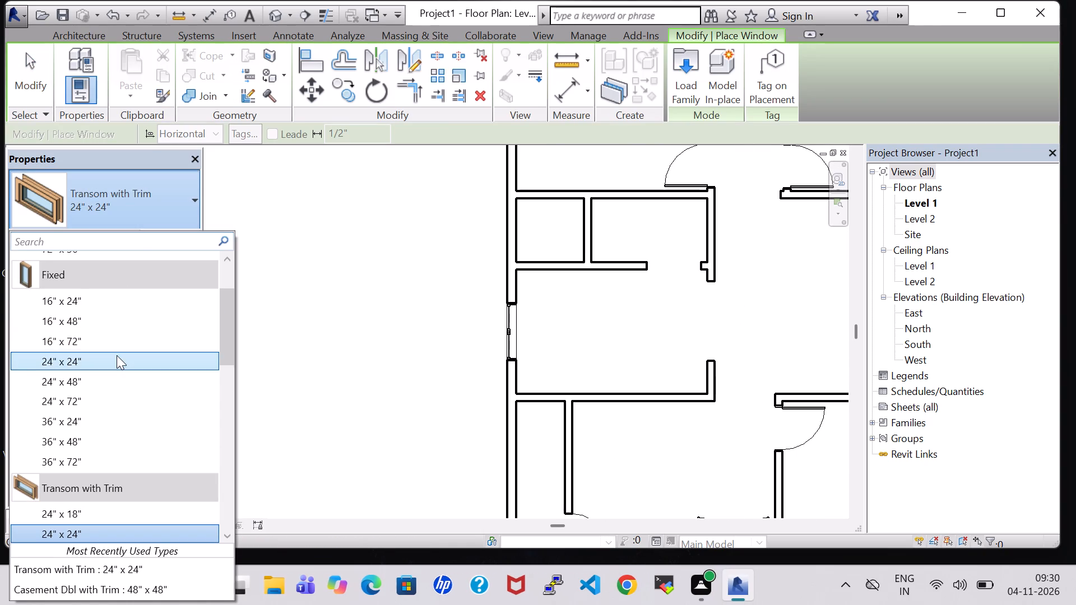
left_click(117, 355)
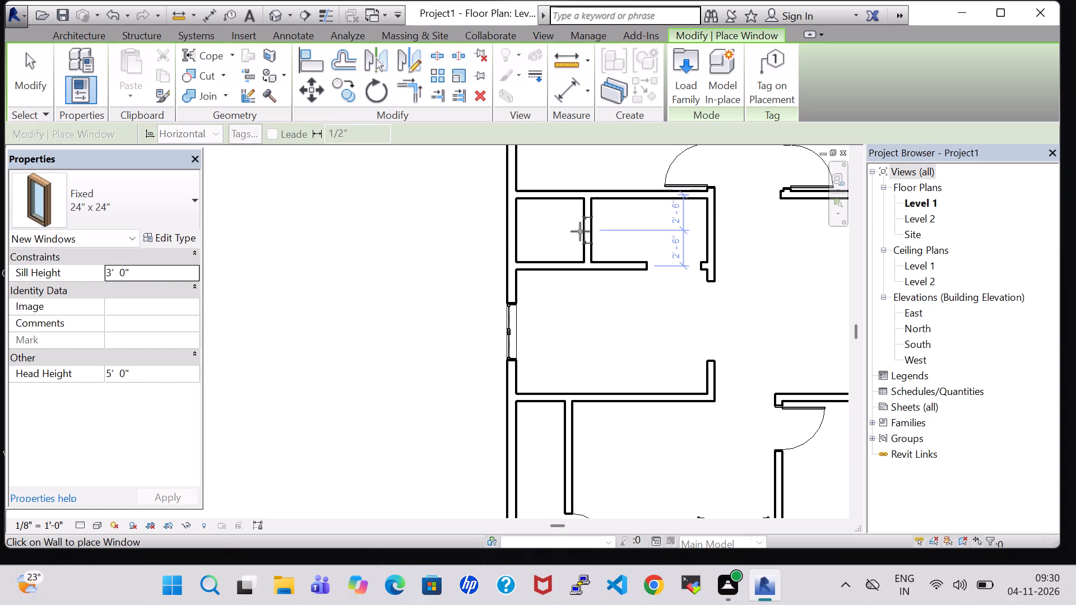
left_click(580, 231)
key("Escape")
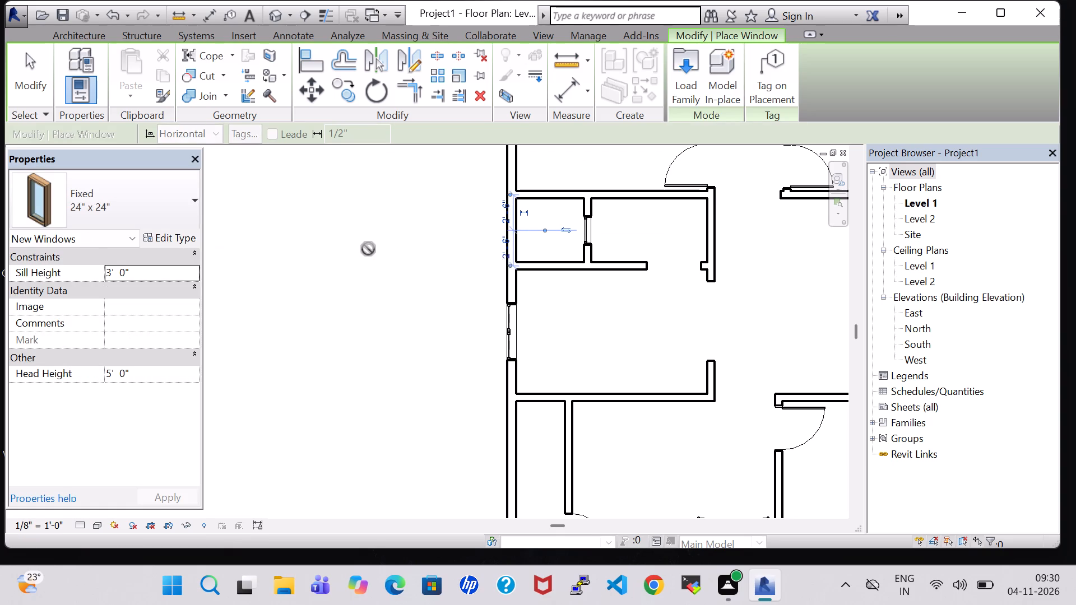
key("Escape")
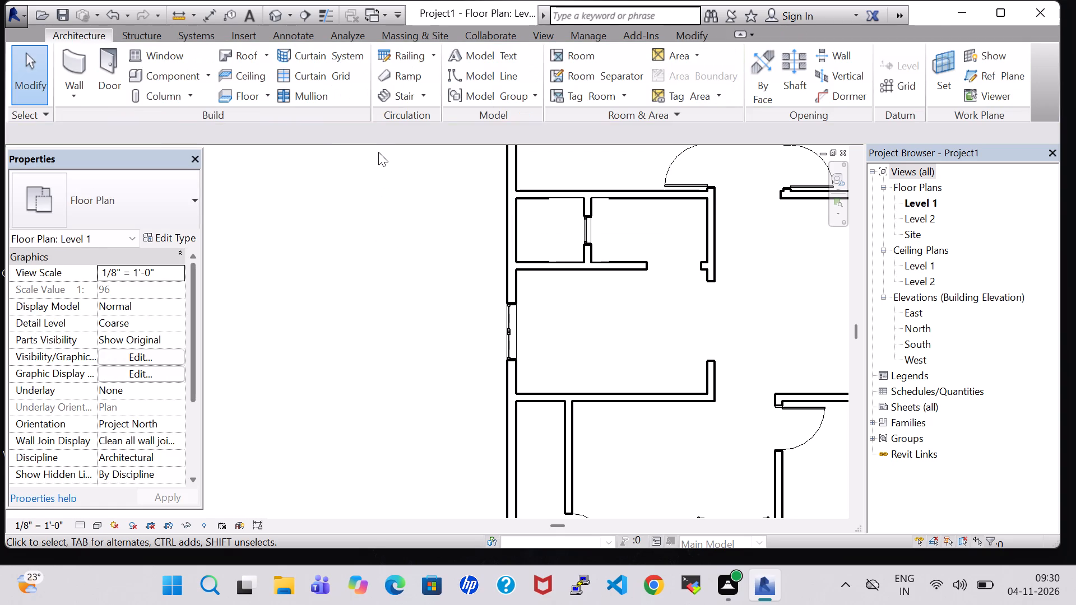
Open the default 3D view of the house model.
left_click(270, 16)
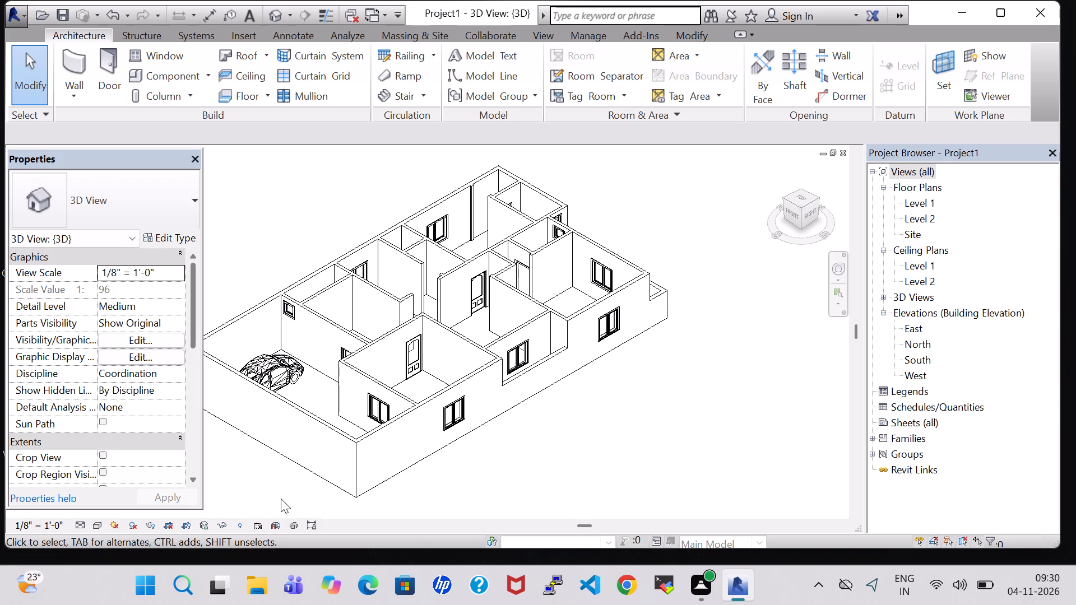
Examine the front of the house in 3D from several angles, including the car area, front wall and adjoining rooms.
middle_click_drag(281, 499, 359, 519, "shift")
middle_click_drag(367, 496, 373, 496)
scroll(367, 496, "up", 1)
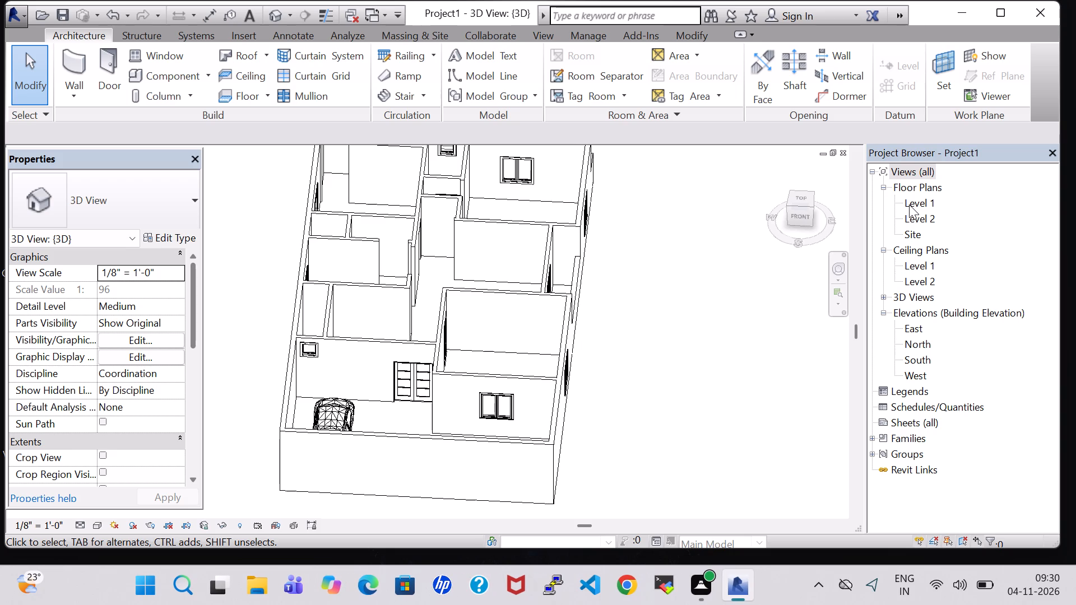
middle_click_drag(623, 334, 620, 469)
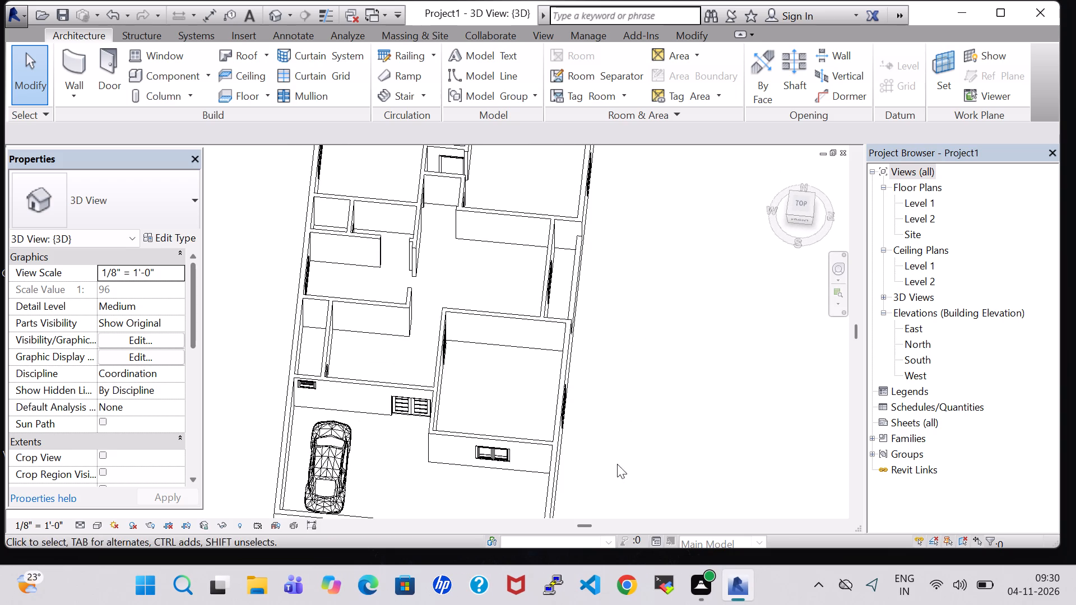
middle_click_drag(617, 464, 683, 246)
middle_click_drag(679, 224, 689, 301)
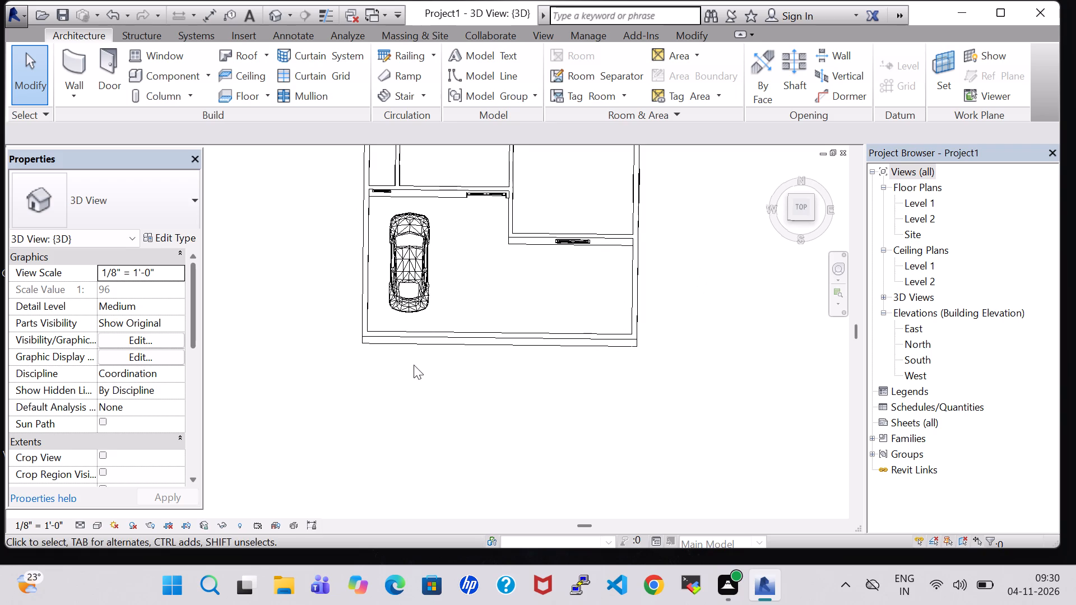
middle_click_drag(456, 379, 466, 256)
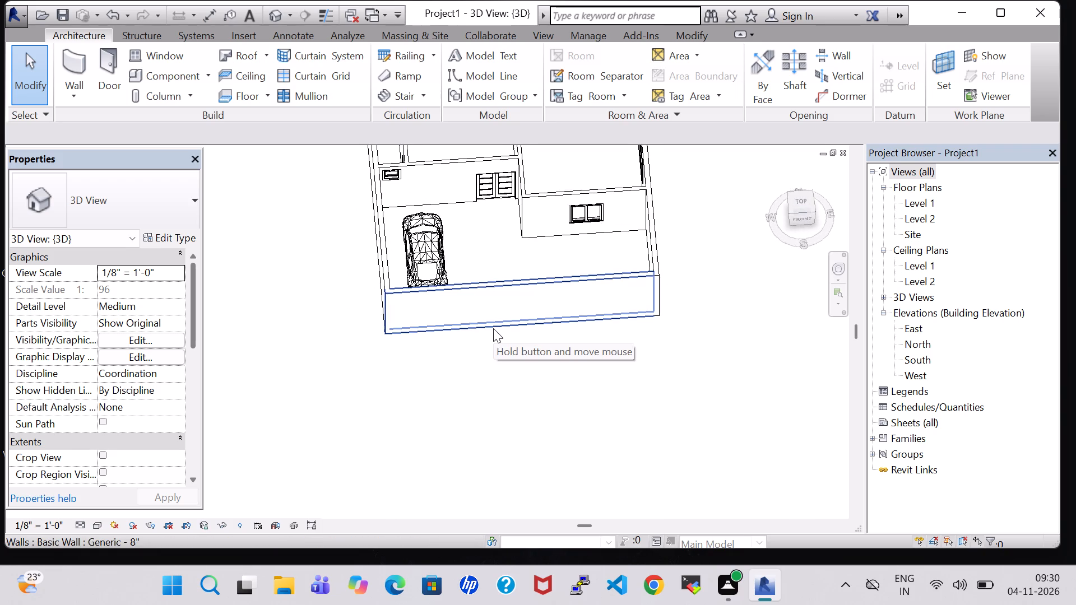
middle_click_drag(554, 347, 558, 229)
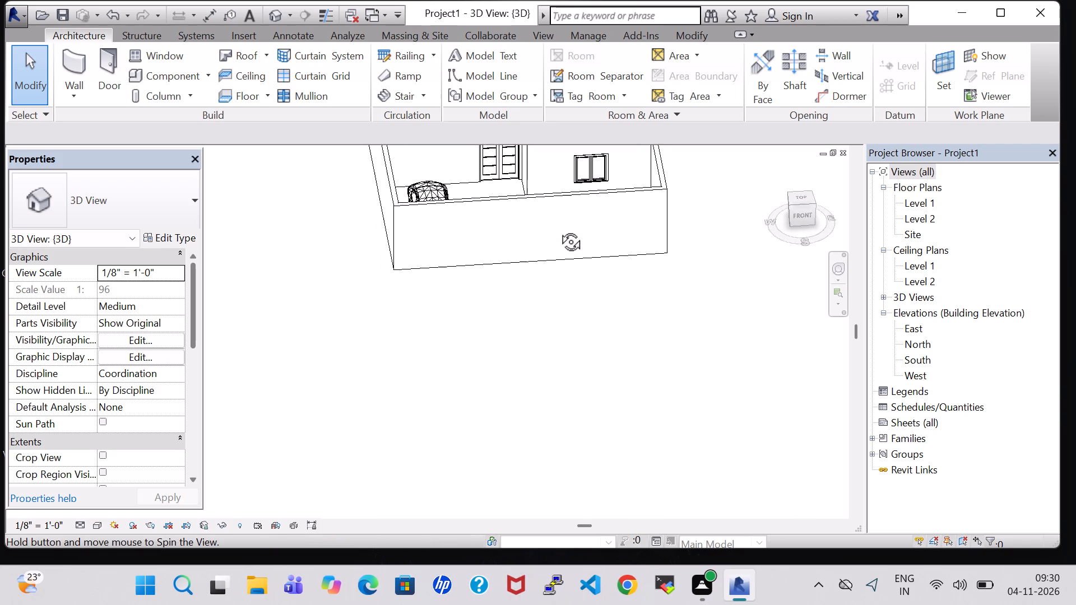
middle_click_drag(558, 229, 558, 228)
middle_click_drag(495, 185, 466, 352)
middle_click_drag(681, 313, 651, 337)
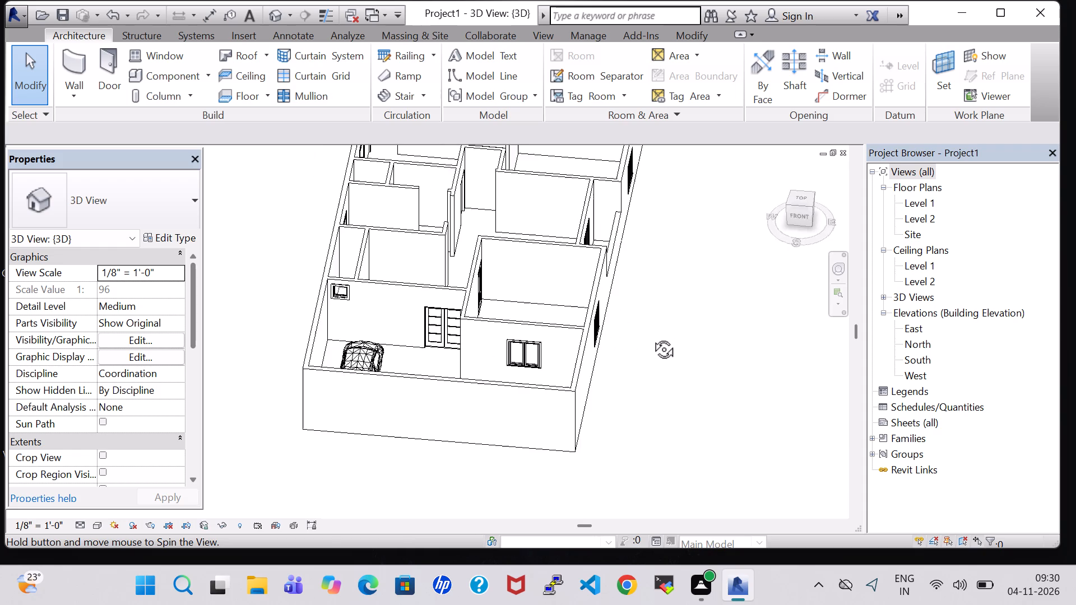
middle_click_drag(651, 337, 667, 328)
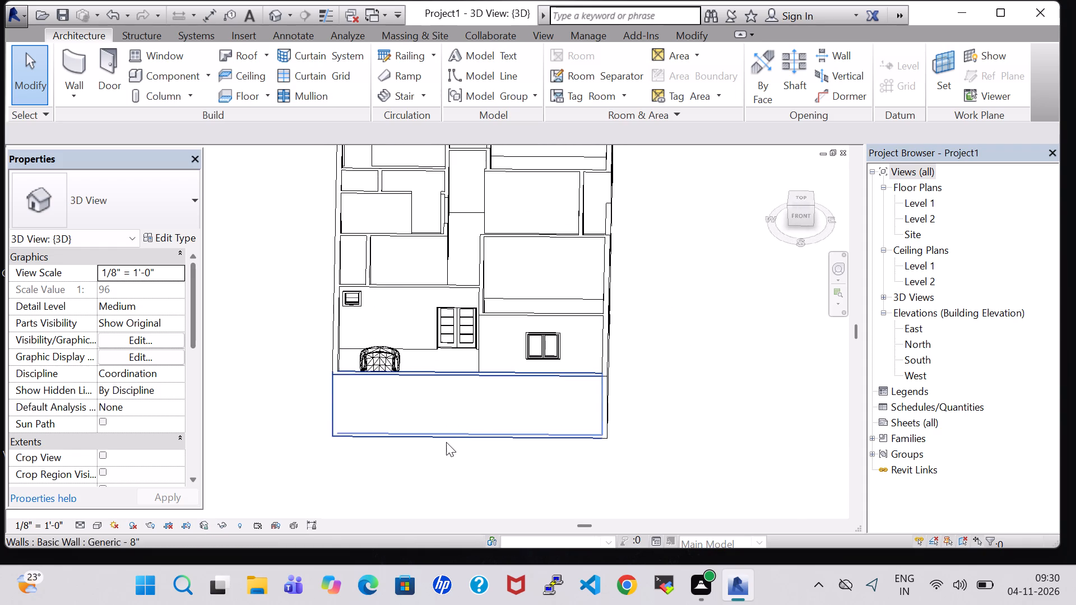
middle_click_drag(467, 294, 450, 448, "shift")
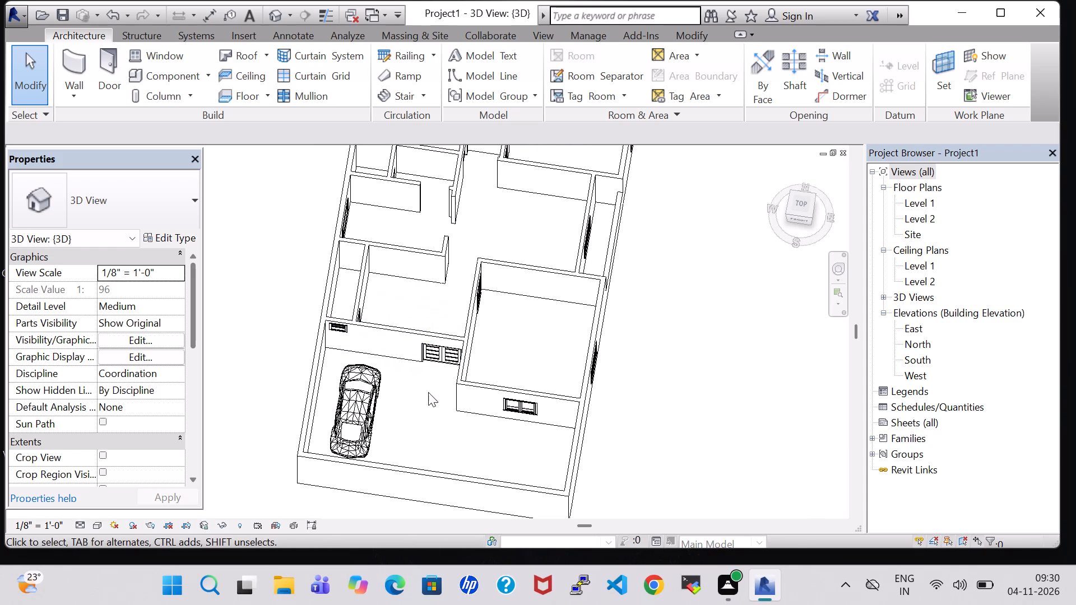
middle_click_drag(434, 314, 441, 393)
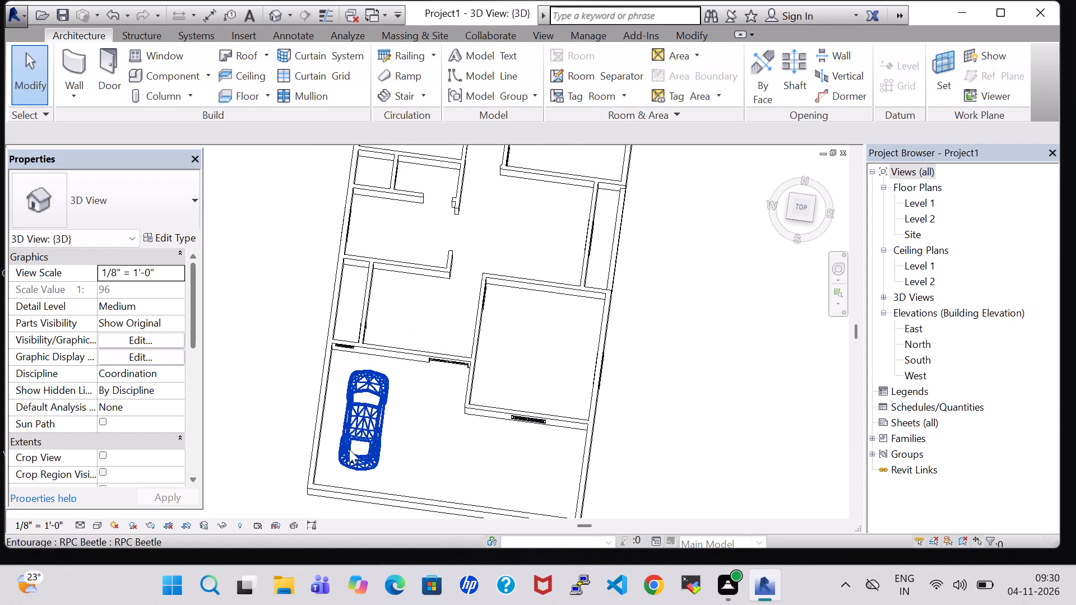
Set the 3D view's visual style to Realistic.
left_click(95, 529)
left_click(117, 497)
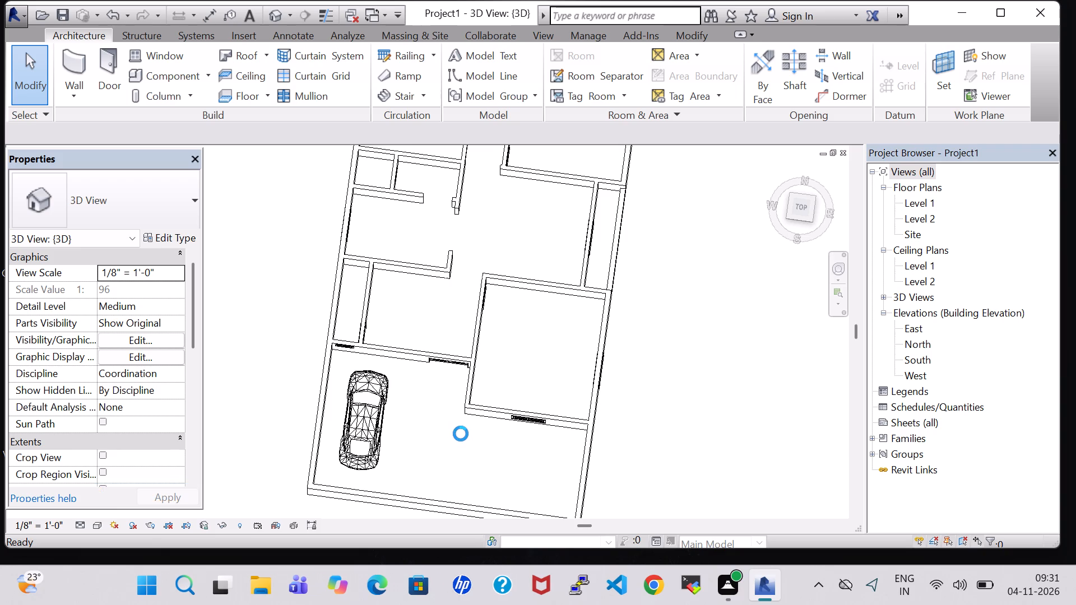
Inspect the interior walls, doors and openings from the car area through the middle rooms to the rear bathrooms.
middle_click_drag(448, 431, 451, 331, "shift")
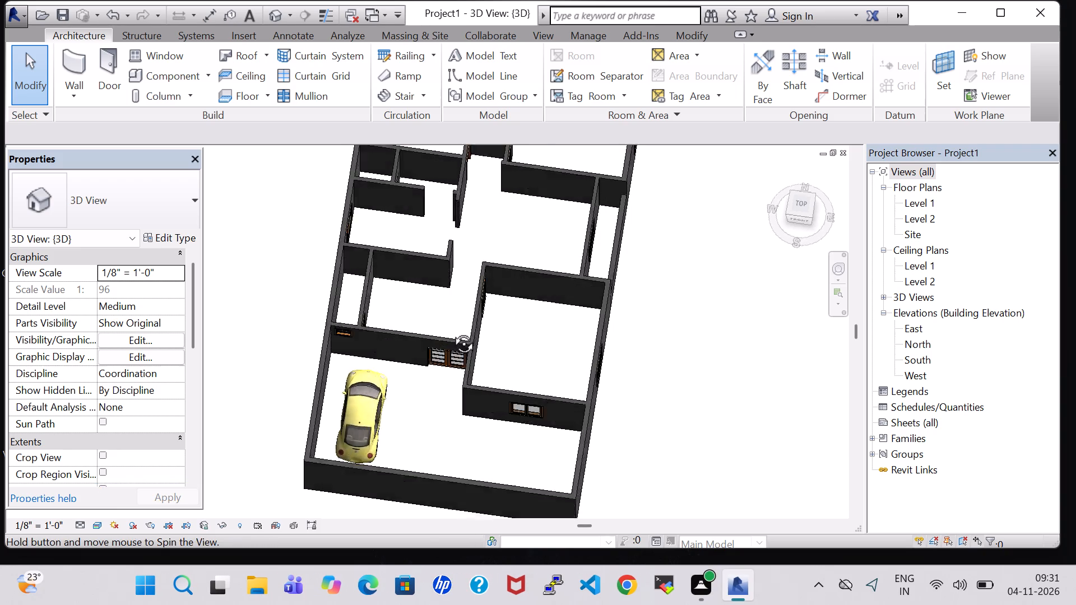
middle_click_drag(451, 331, 448, 273, "shift")
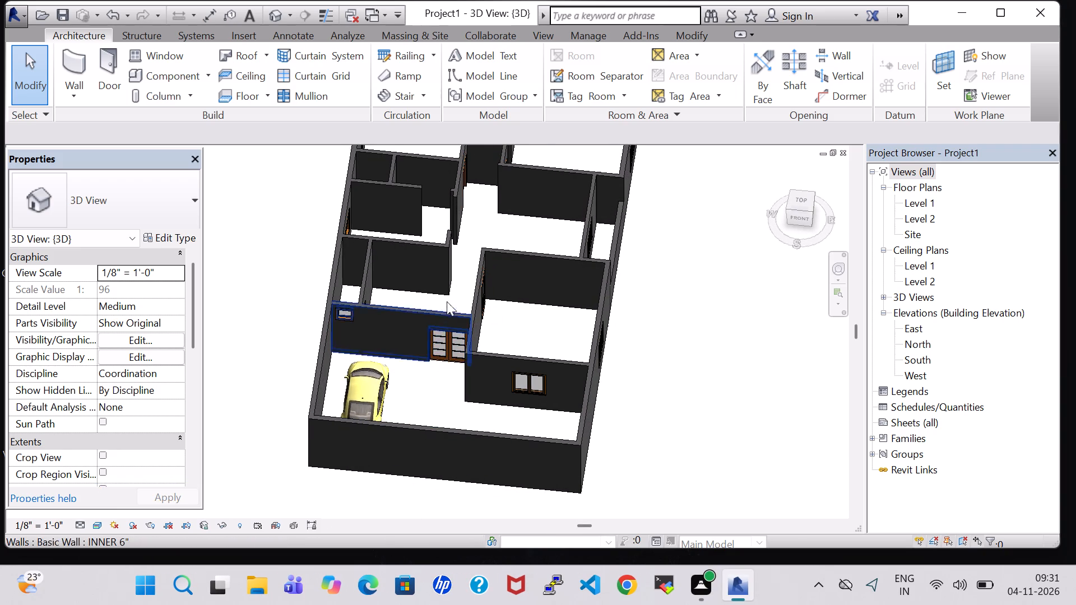
middle_click_drag(449, 294, 424, 483, "shift")
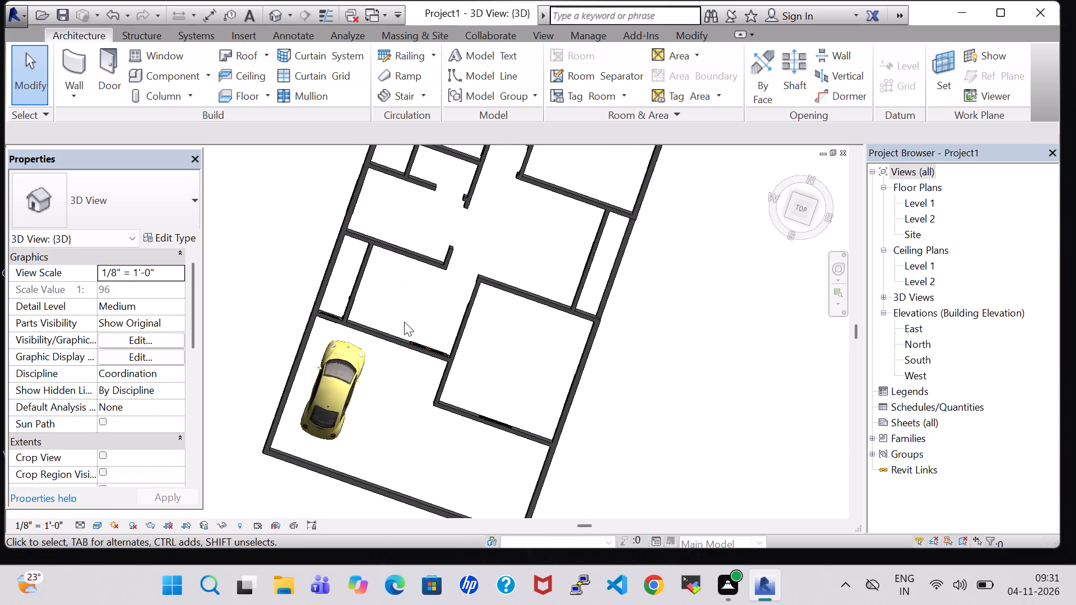
middle_click_drag(405, 322, 421, 234)
scroll(400, 292, "up", 2)
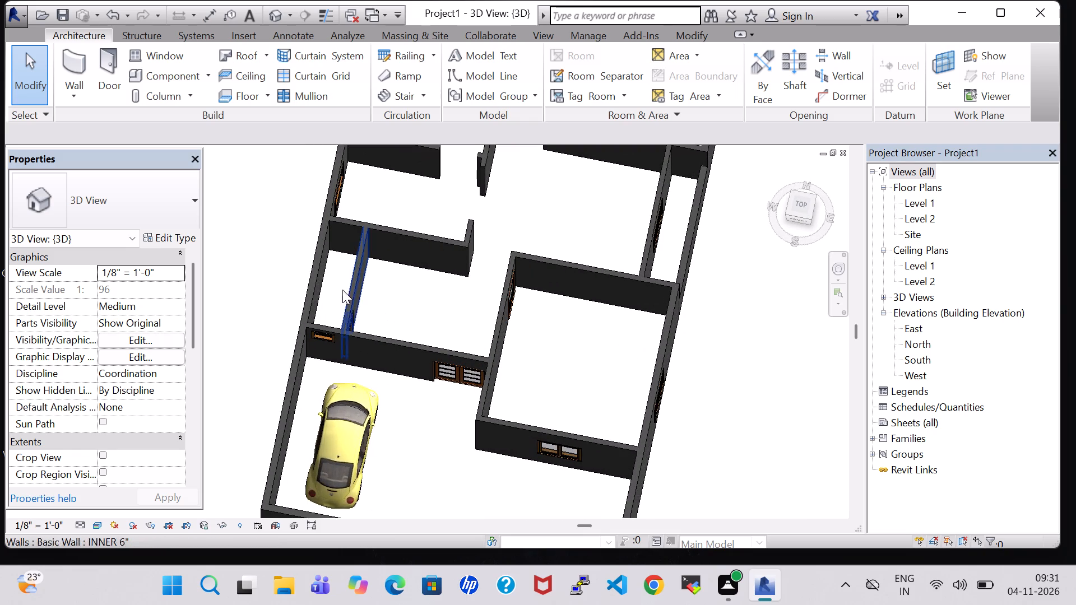
middle_click_drag(571, 328, 556, 438, "shift")
middle_click_drag(544, 393, 545, 398)
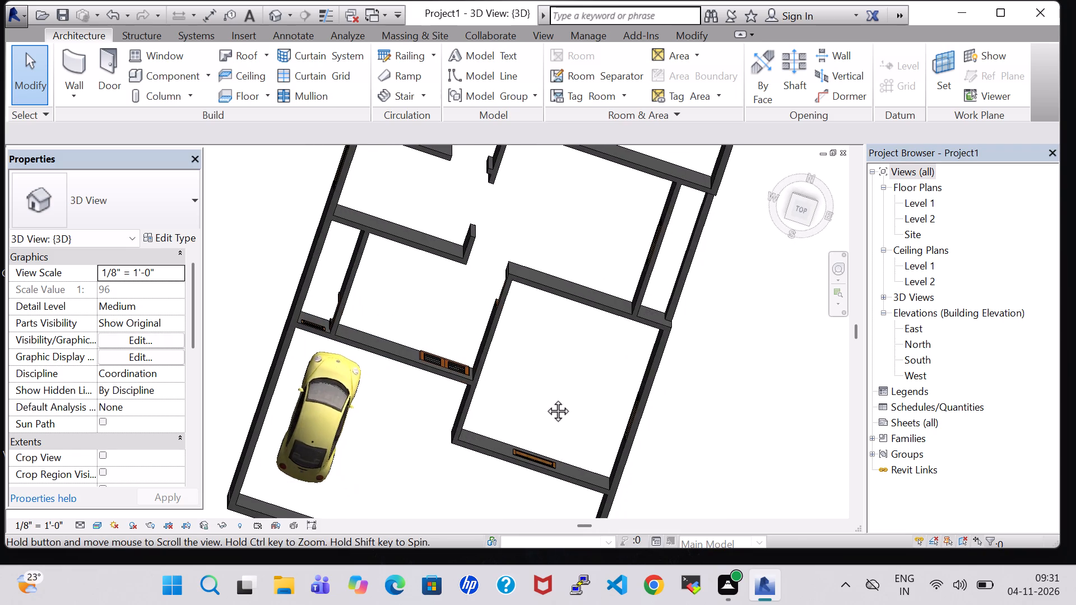
middle_click_drag(545, 398, 500, 546)
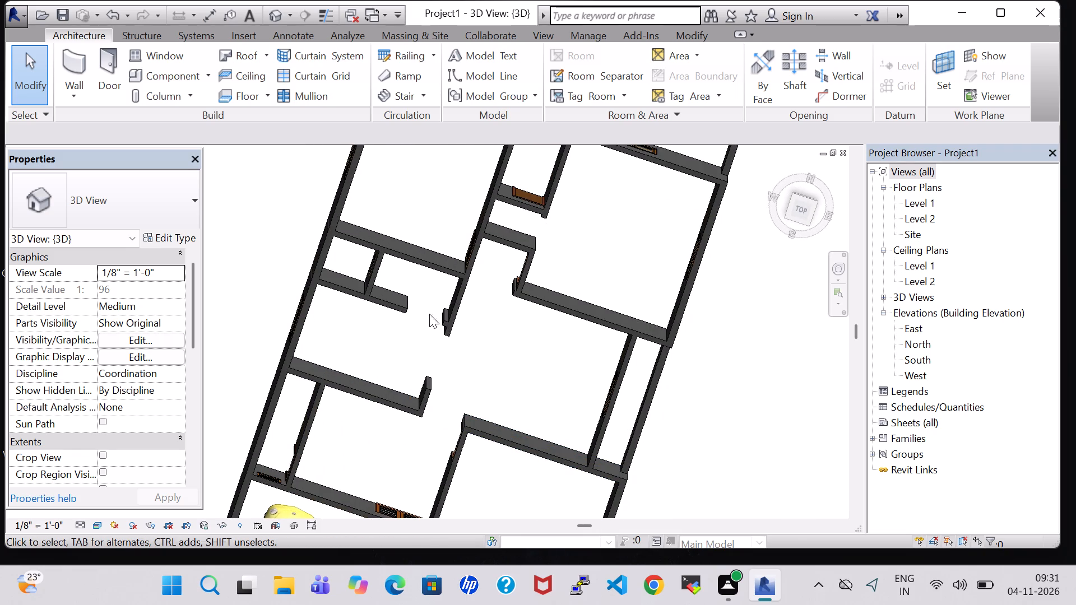
scroll(385, 281, "up", 1)
middle_click_drag(527, 382, 560, 272)
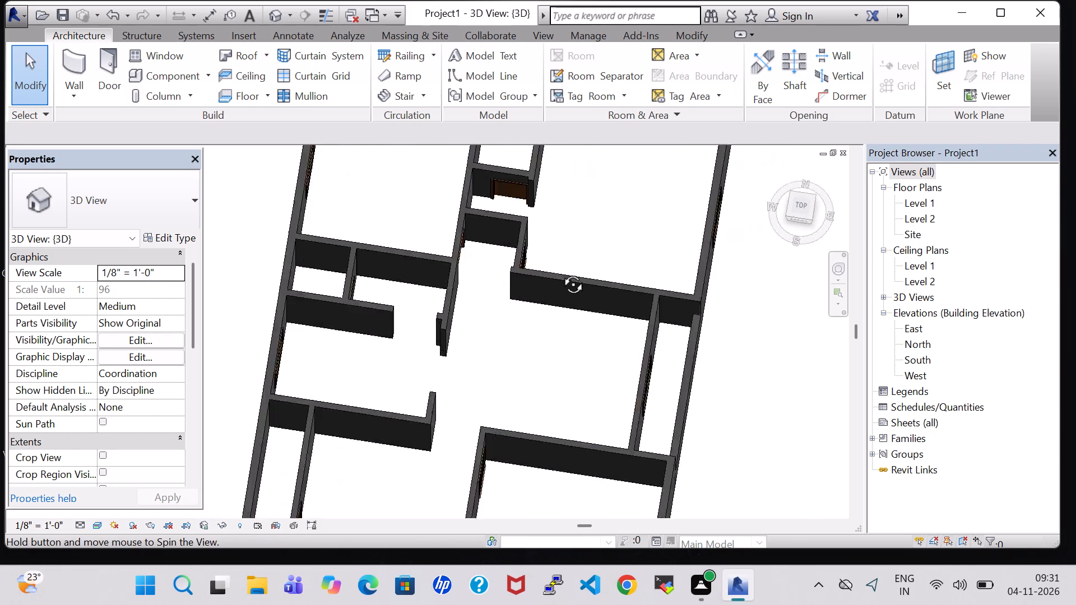
middle_click_drag(560, 272, 560, 268)
scroll(480, 313, "up", 3)
middle_click_drag(453, 286, 462, 427)
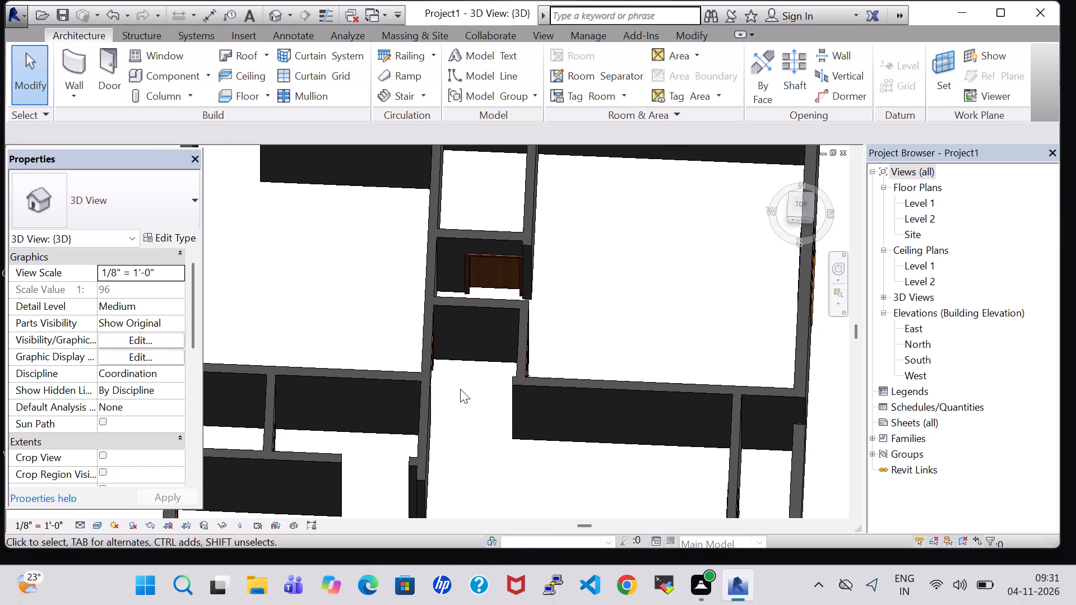
middle_click_drag(642, 332, 642, 415)
middle_click_drag(615, 348, 618, 478)
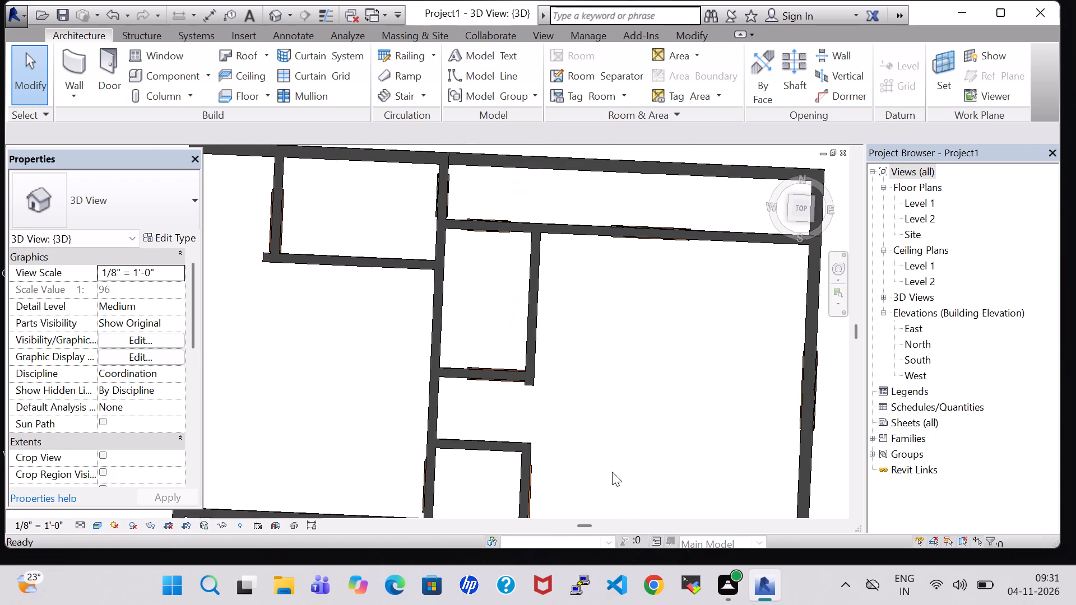
Examine the whole house from all sides in 3D, checking the windows and doors in the outer and inner walls.
scroll(633, 435, "down", 5)
middle_click_drag(736, 429, 708, 291)
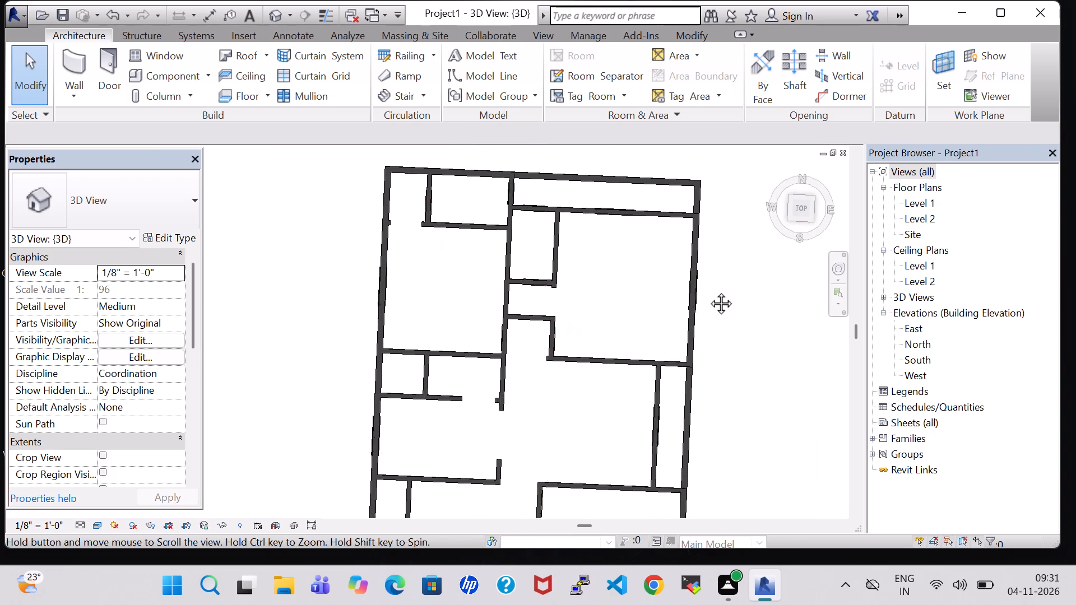
middle_click_drag(708, 291, 708, 283)
middle_click_drag(728, 348, 708, 184)
middle_click_drag(759, 422, 735, 333, "shift")
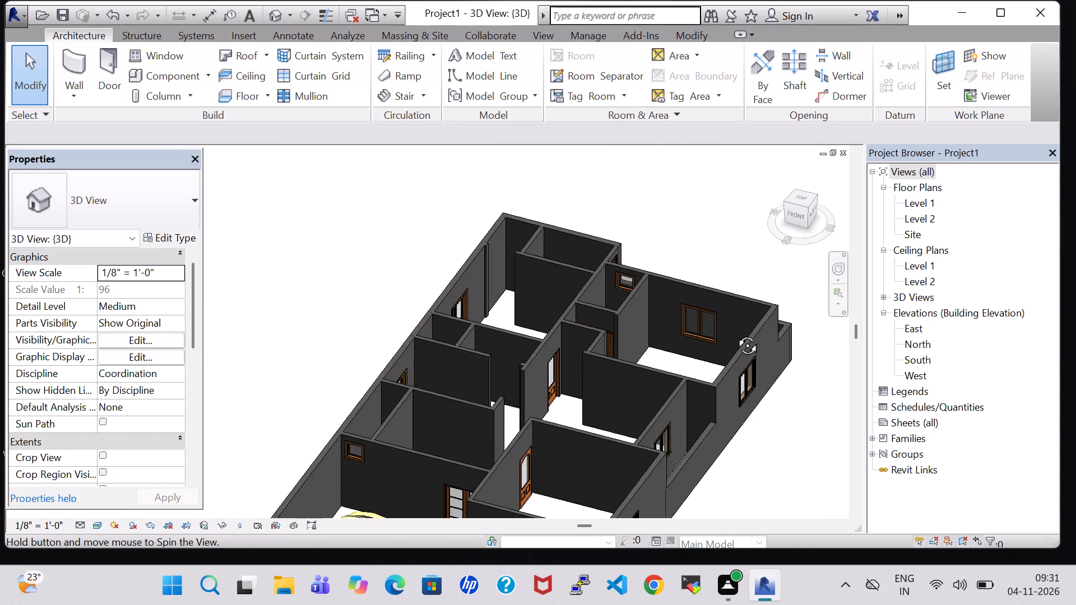
middle_click_drag(735, 333, 619, 340, "shift")
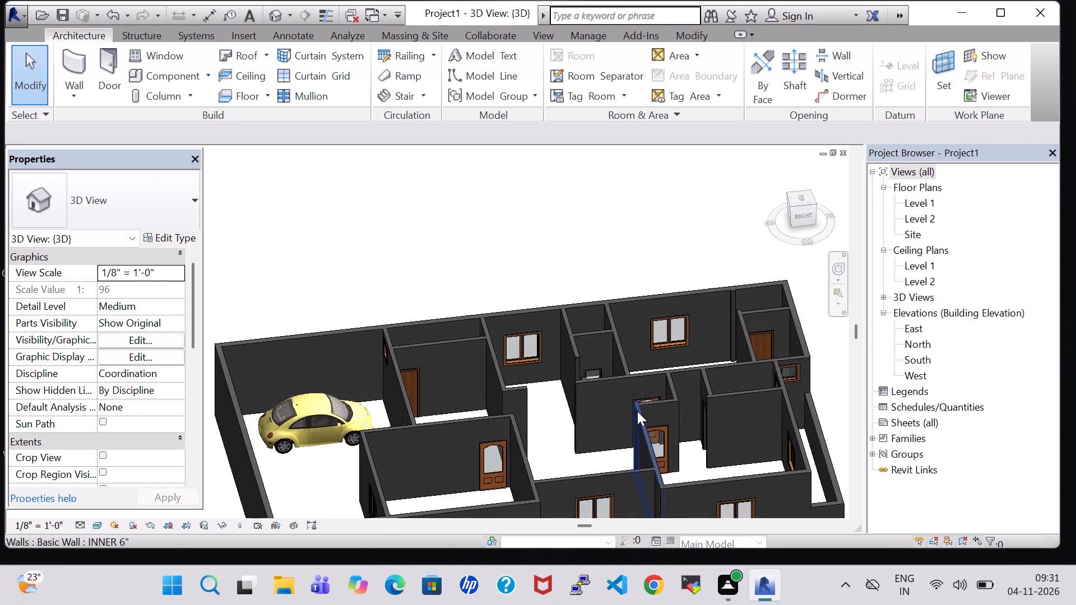
middle_click_drag(643, 419, 659, 237)
middle_click_drag(763, 255, 646, 324)
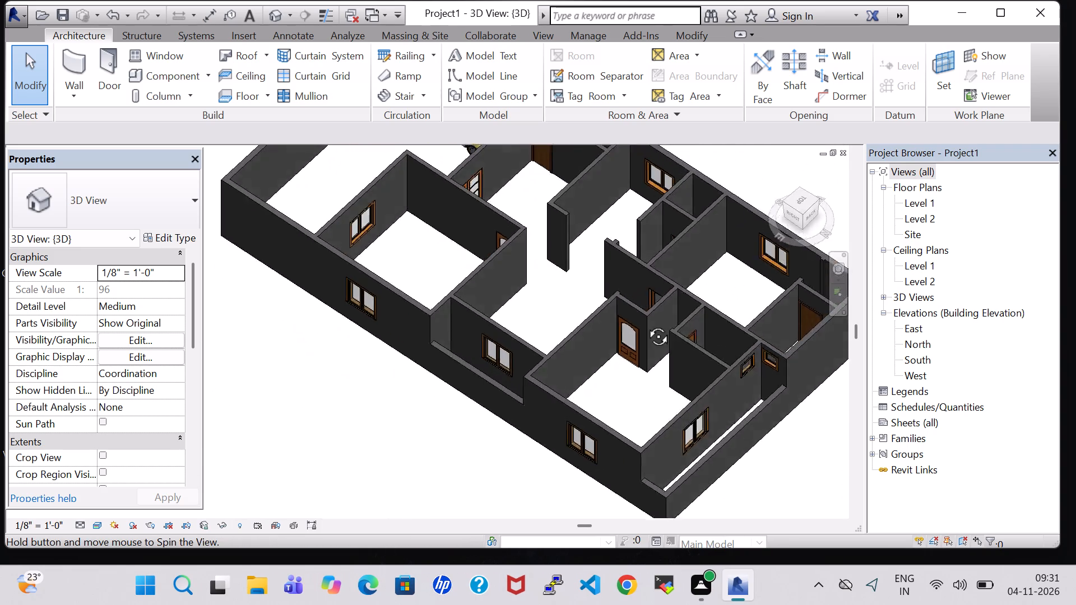
middle_click_drag(646, 324, 440, 372)
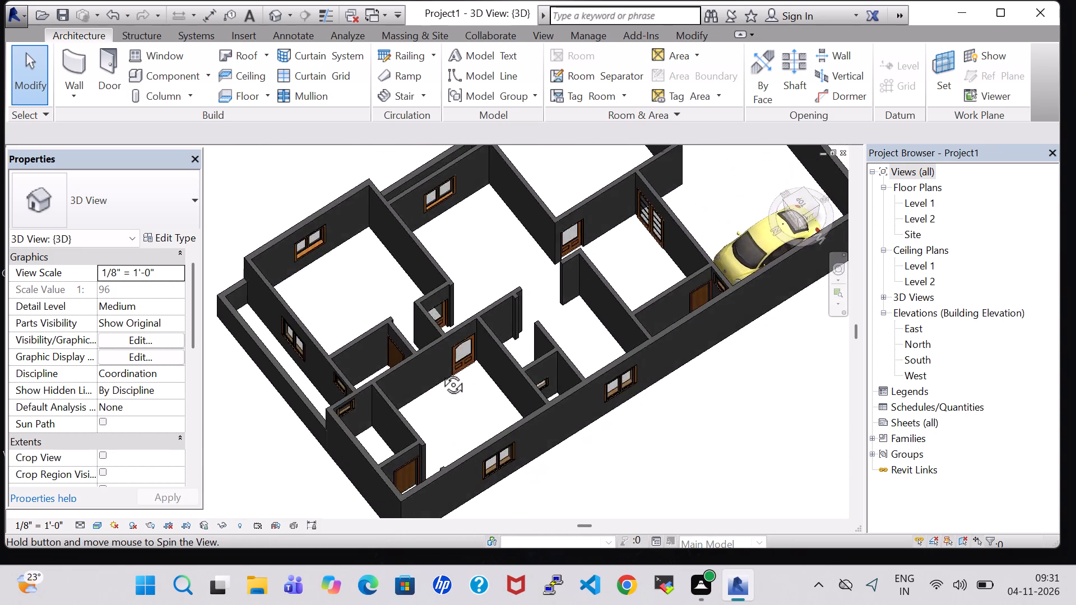
middle_click_drag(440, 372, 246, 378)
middle_click_drag(440, 287, 415, 296)
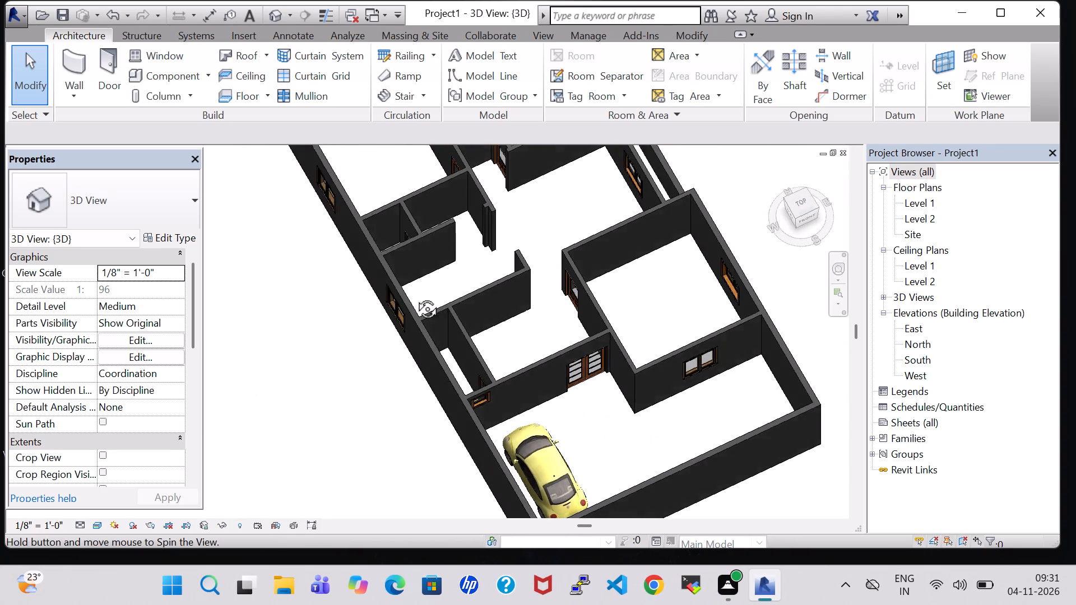
middle_click_drag(415, 296, 392, 306)
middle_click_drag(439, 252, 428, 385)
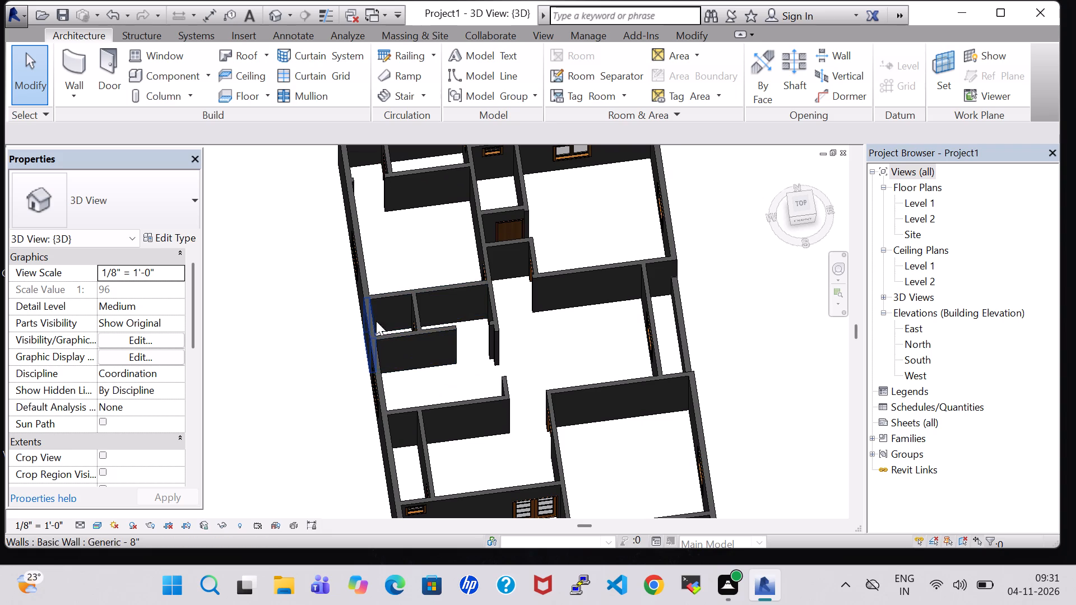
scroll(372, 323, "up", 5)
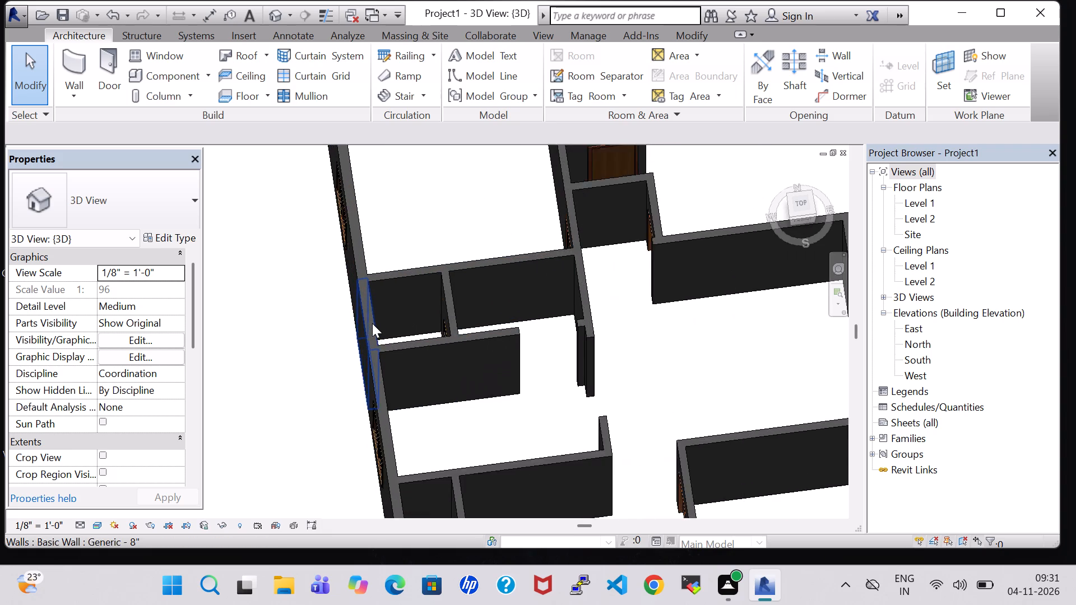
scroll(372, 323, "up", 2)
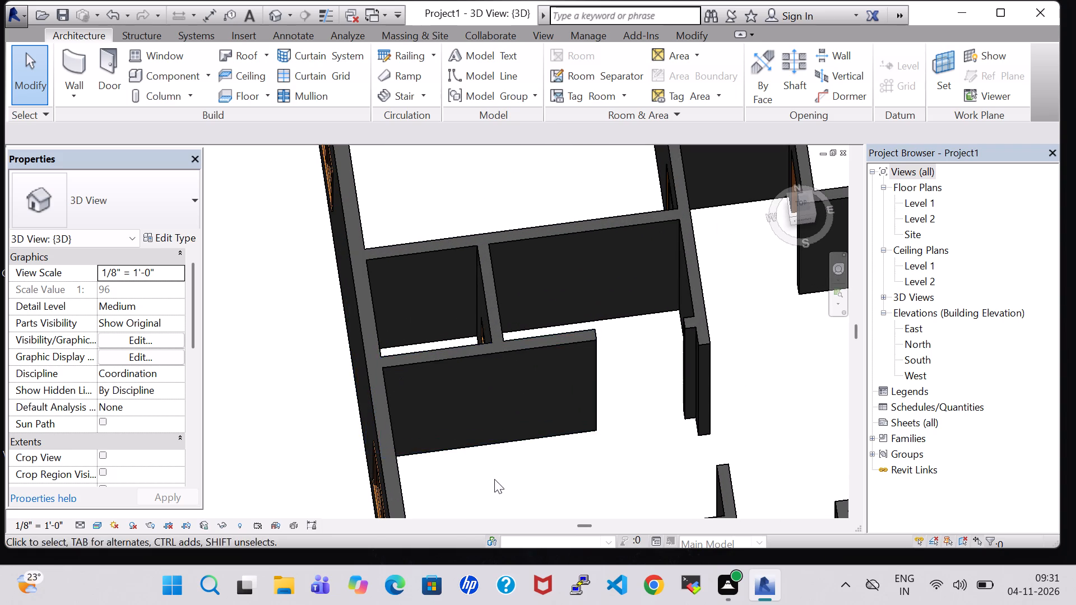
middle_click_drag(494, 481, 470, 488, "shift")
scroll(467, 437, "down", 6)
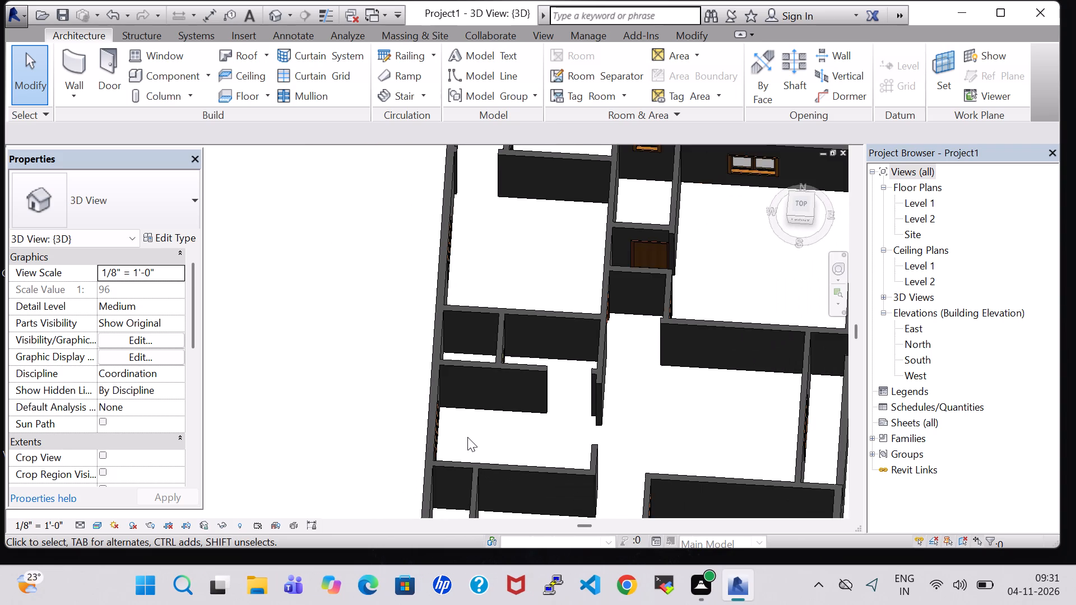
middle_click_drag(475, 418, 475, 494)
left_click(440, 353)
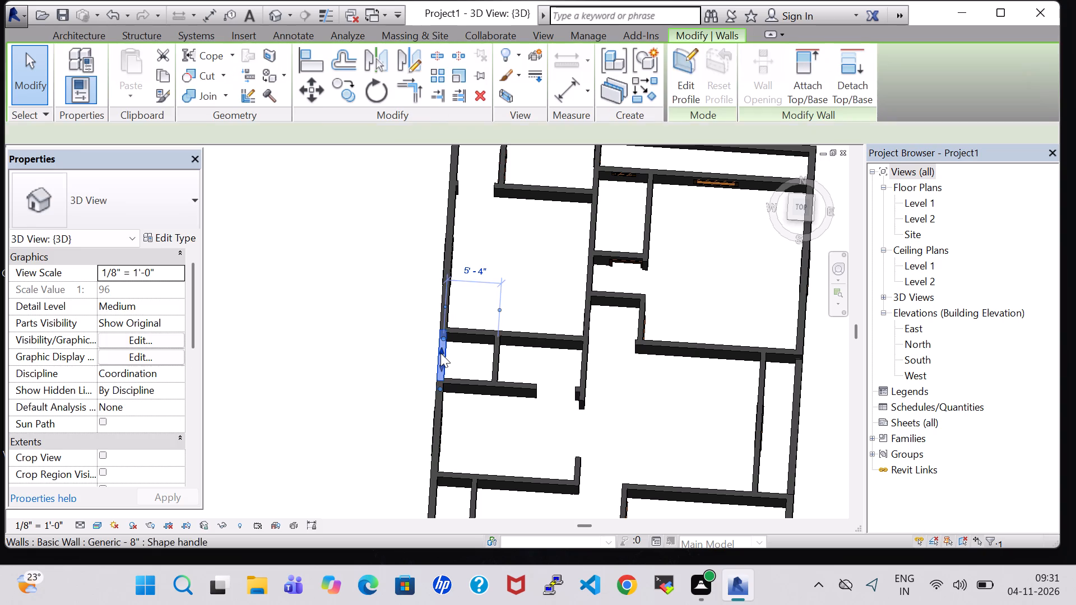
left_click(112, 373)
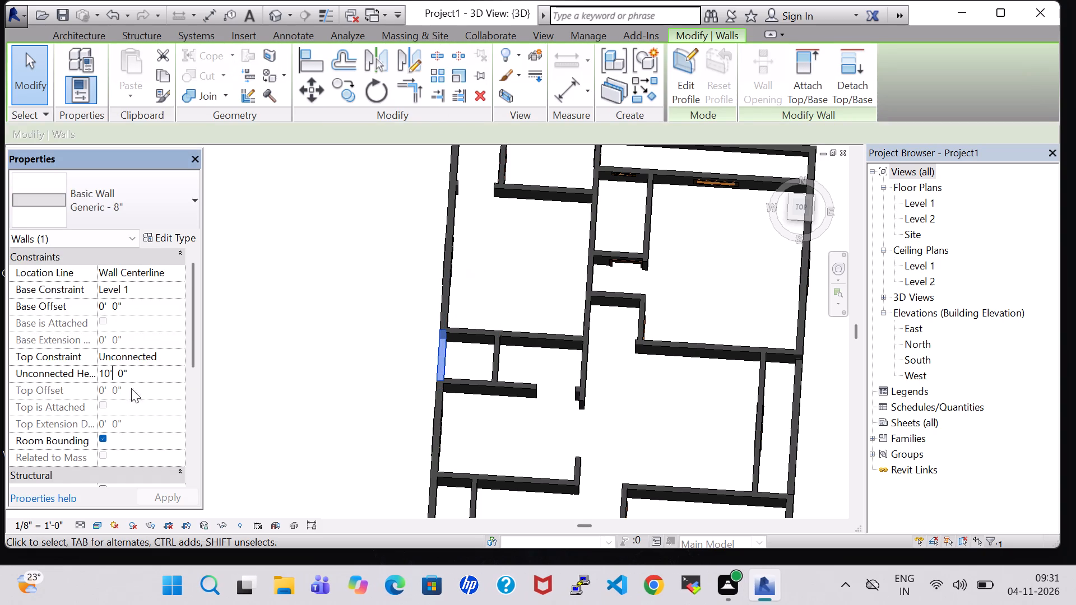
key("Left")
In the Level 1 floor plan, set the unconnected height of the small middle room's west outer wall segment to 5'.
double_click(919, 197)
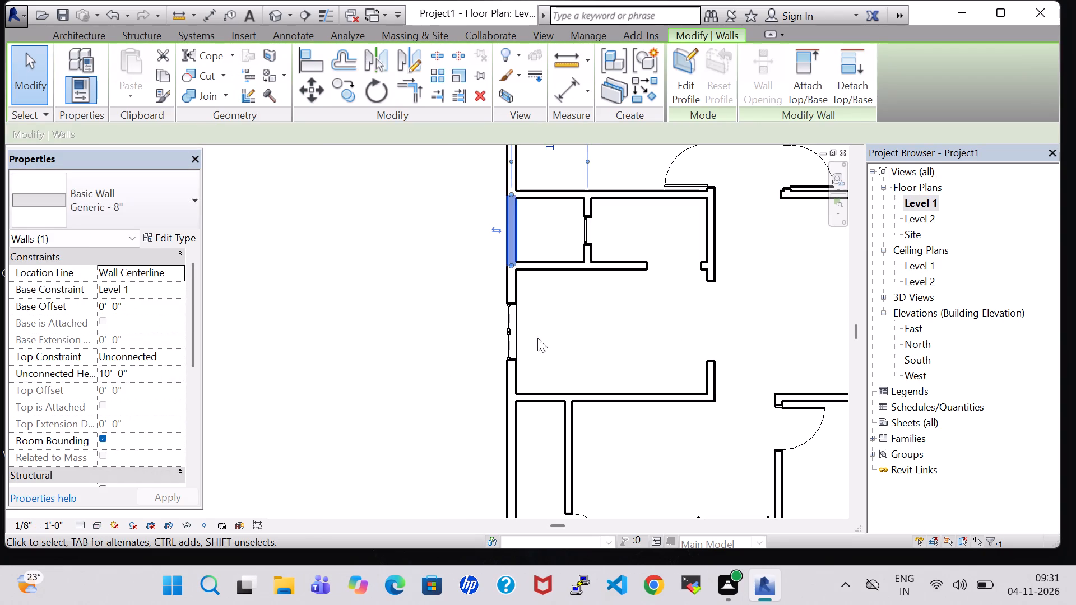
left_click(568, 328)
left_click(511, 237)
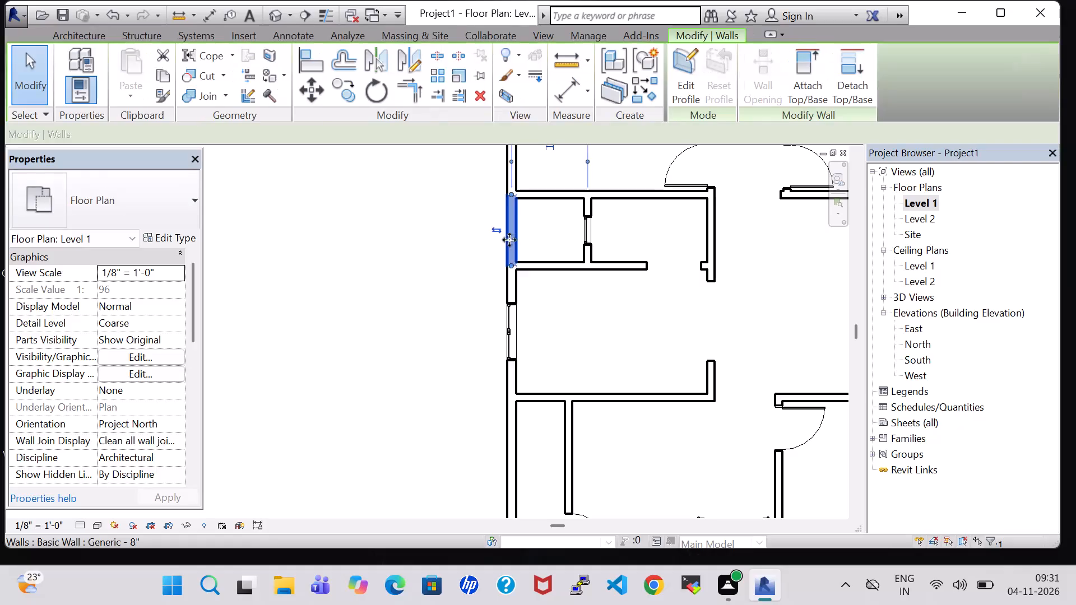
left_click(110, 375)
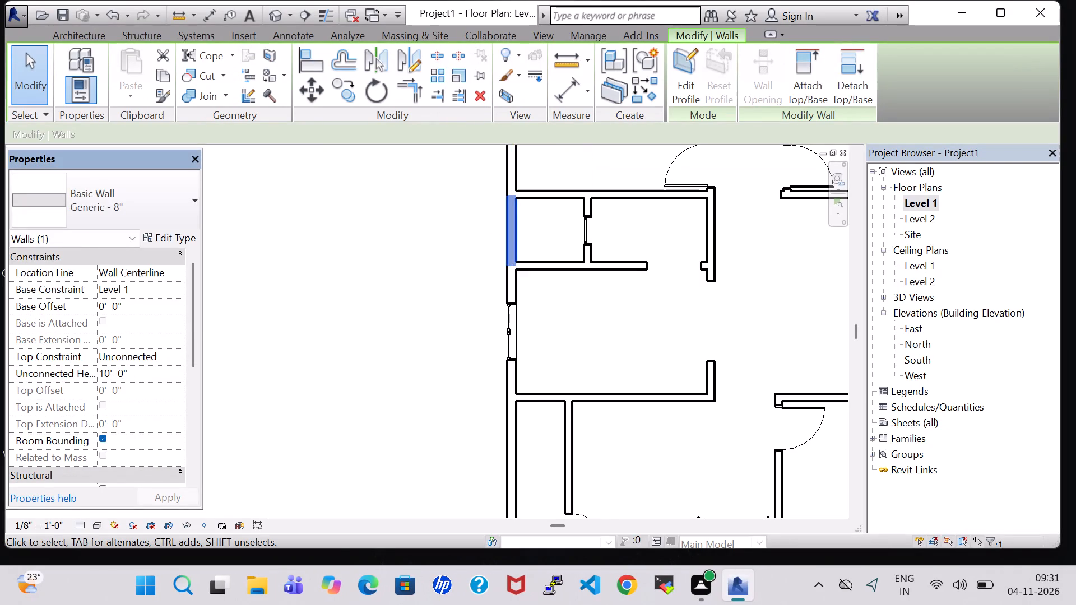
key("BackSpace")
key("BackSpace")
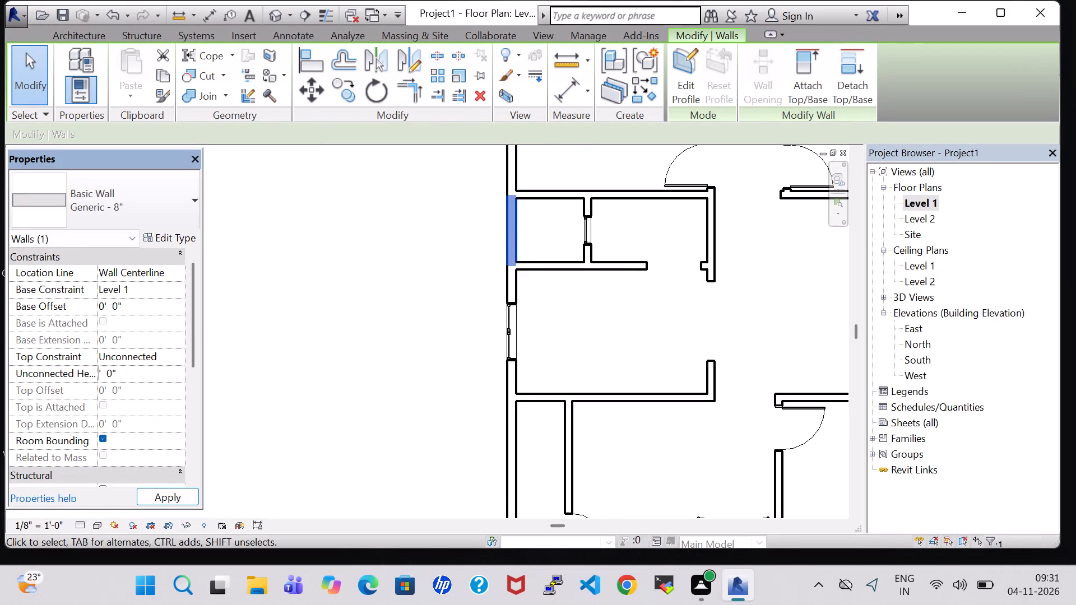
key("5")
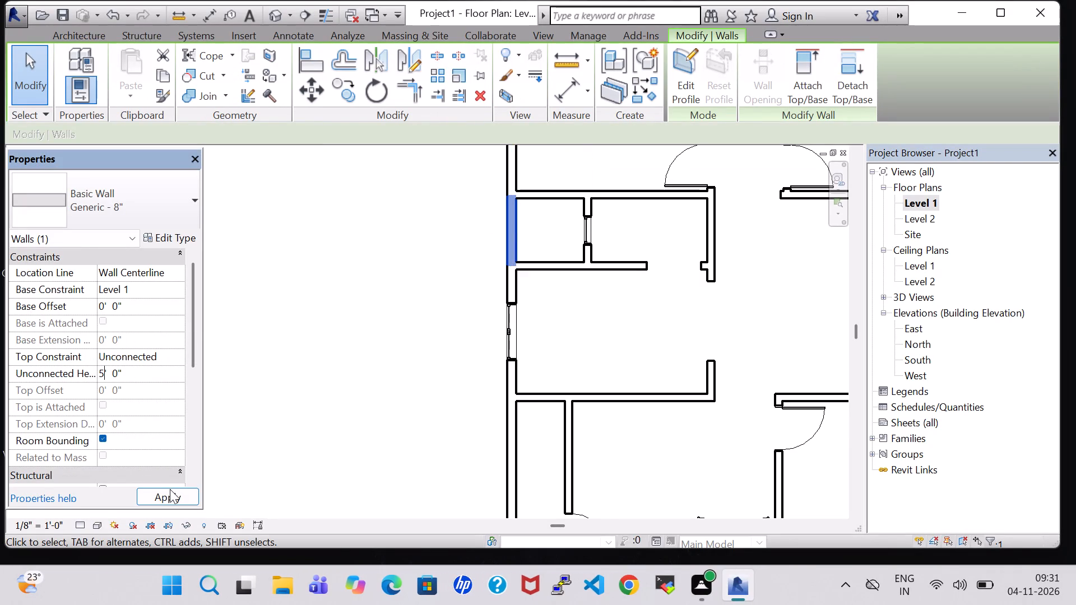
left_click(170, 494)
left_click(344, 315)
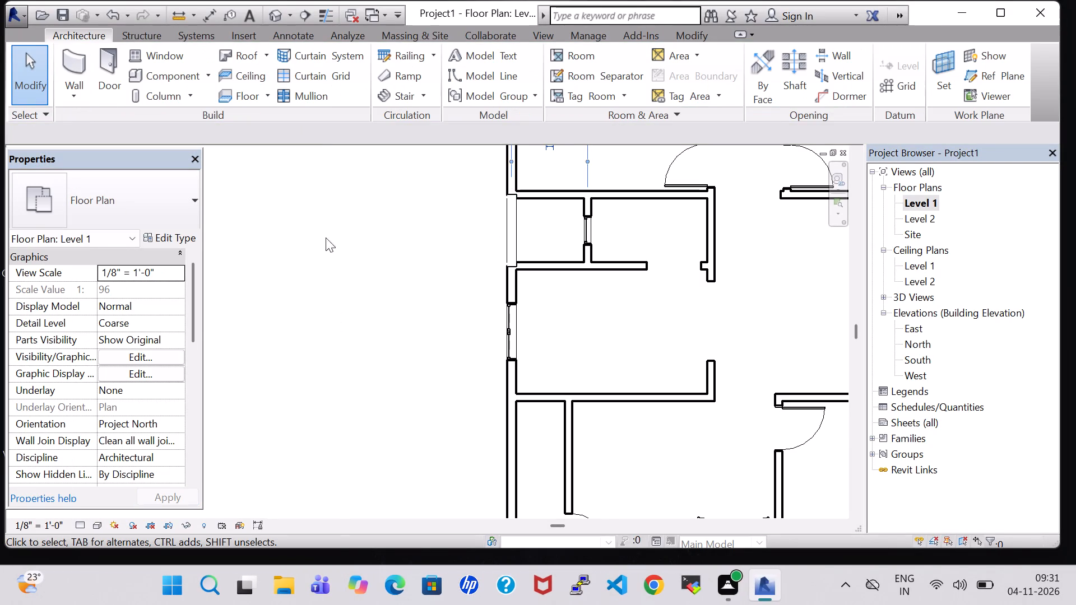
Examine the house in 3D, checking the lowered outer wall segment, the car area and the front wall.
left_click(277, 16)
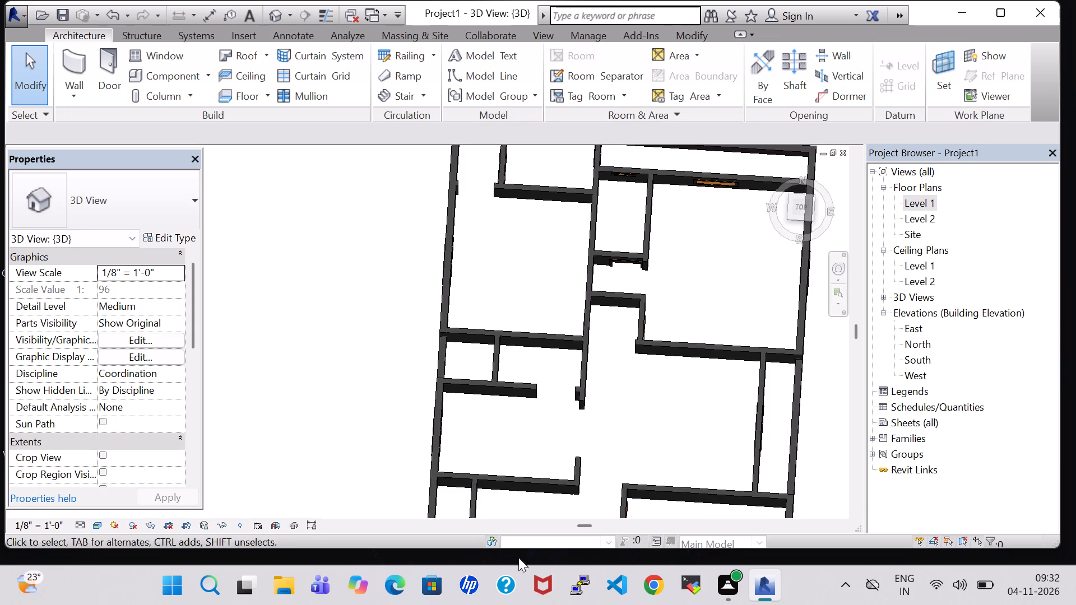
middle_click_drag(387, 451, 508, 389, "shift")
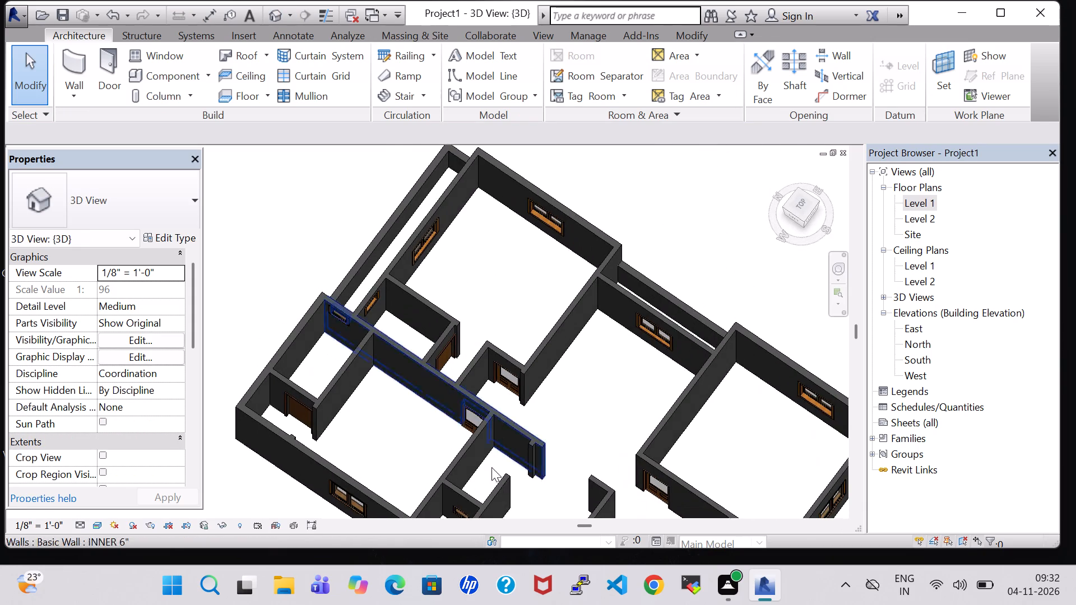
scroll(488, 481, "up", 3)
middle_click_drag(486, 483, 564, 279)
middle_click_drag(470, 460, 528, 360, "shift")
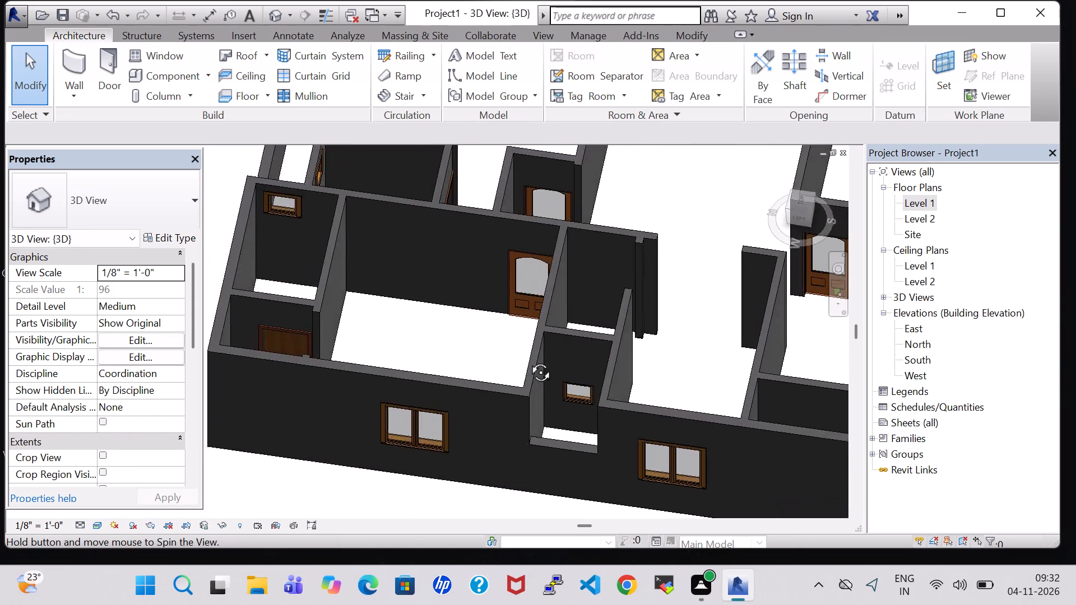
middle_click_drag(528, 360, 319, 334, "shift")
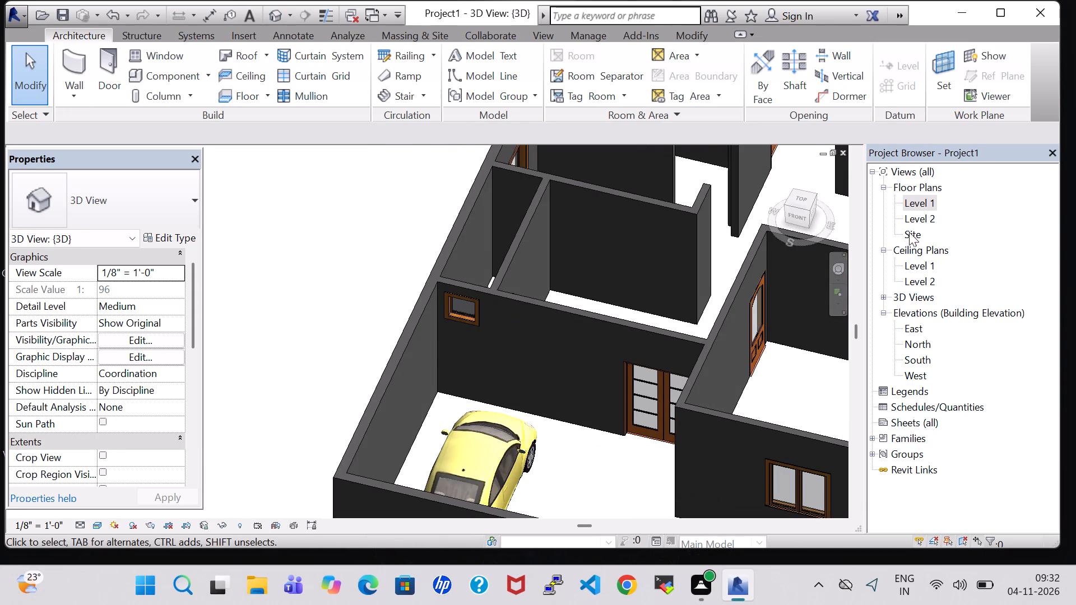
scroll(642, 281, "down", 7)
middle_click_drag(641, 283, 666, 318)
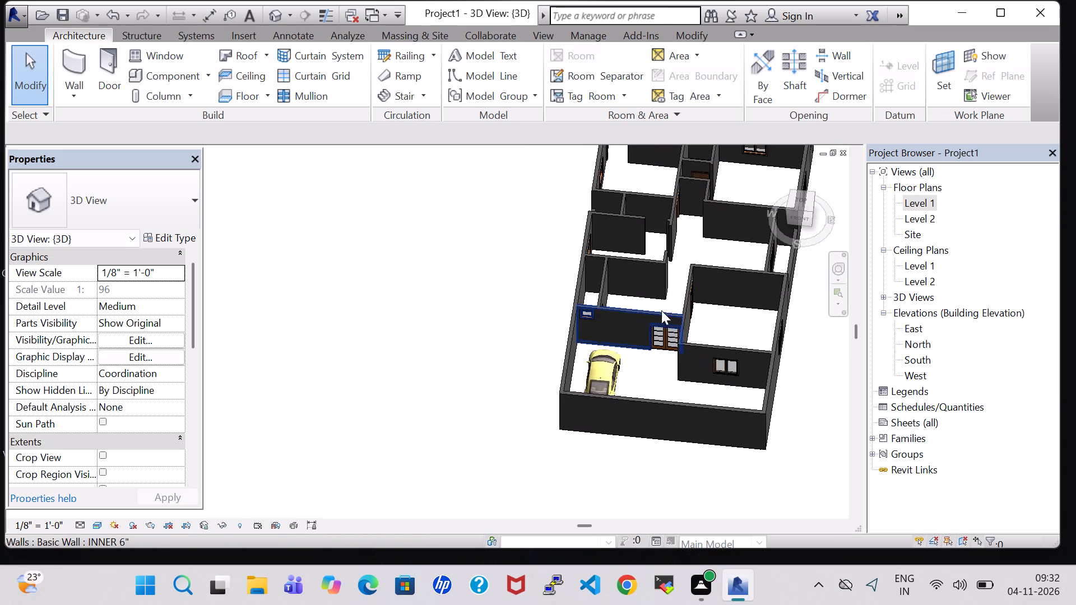
middle_click_drag(665, 284, 577, 380)
middle_click_drag(580, 381, 601, 348)
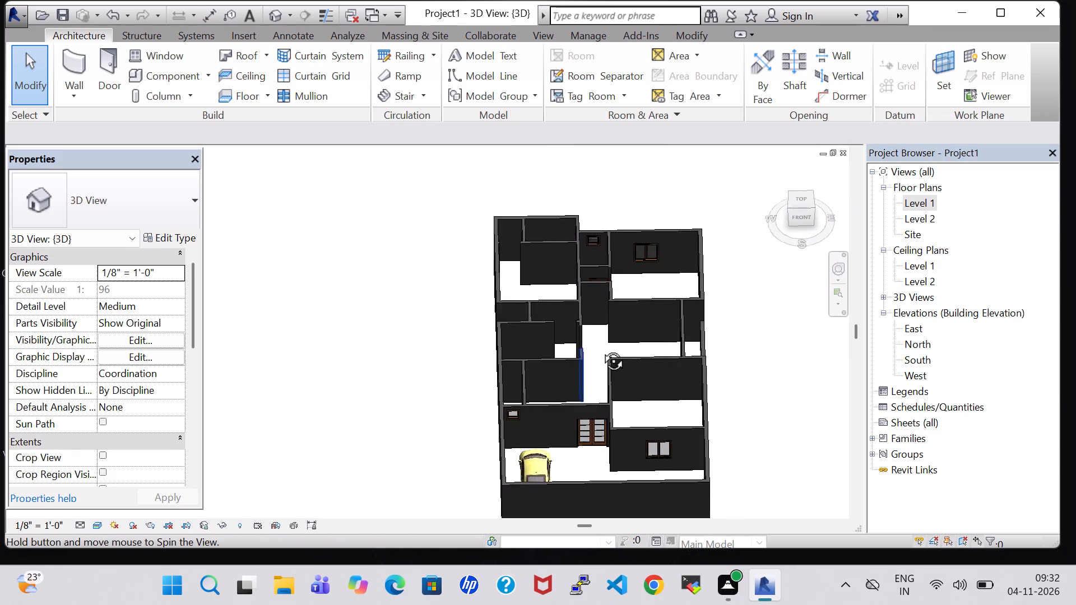
middle_click_drag(601, 348, 600, 250)
middle_click_drag(671, 249, 663, 328)
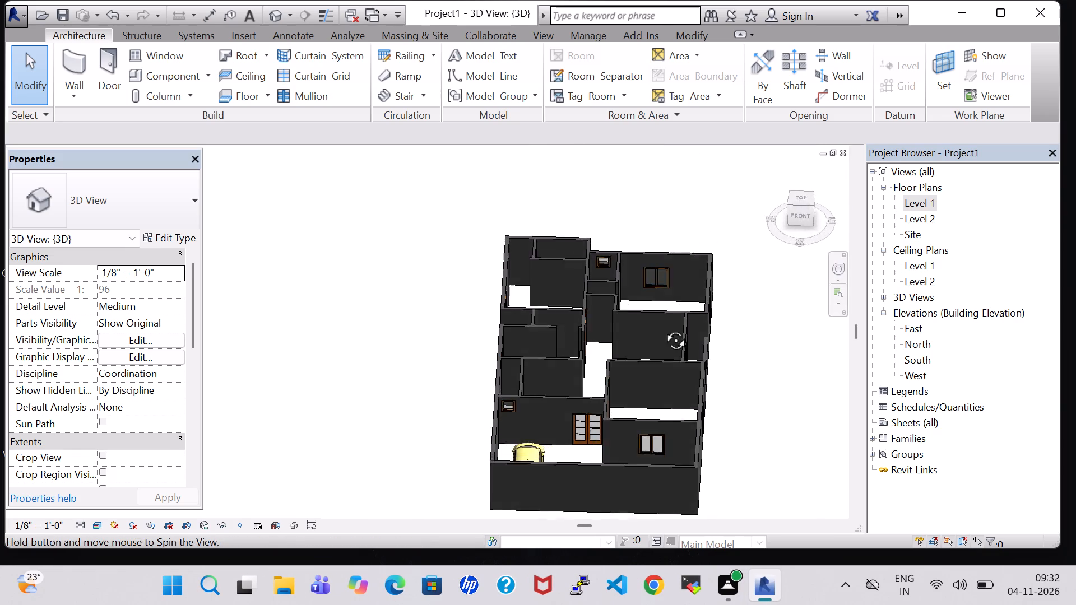
middle_click_drag(663, 328, 661, 345)
From the Level 1 plan, load the commercial door family Door-Exterior-Double in the 96" x 84" type.
double_click(924, 203)
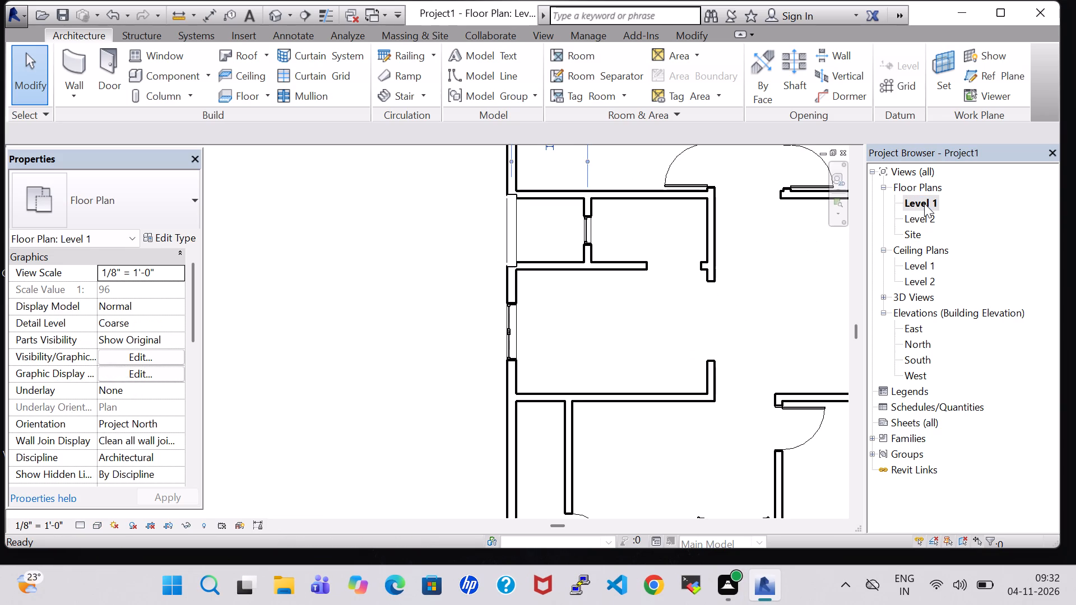
scroll(767, 292, "down", 8)
middle_click_drag(753, 328, 559, 292)
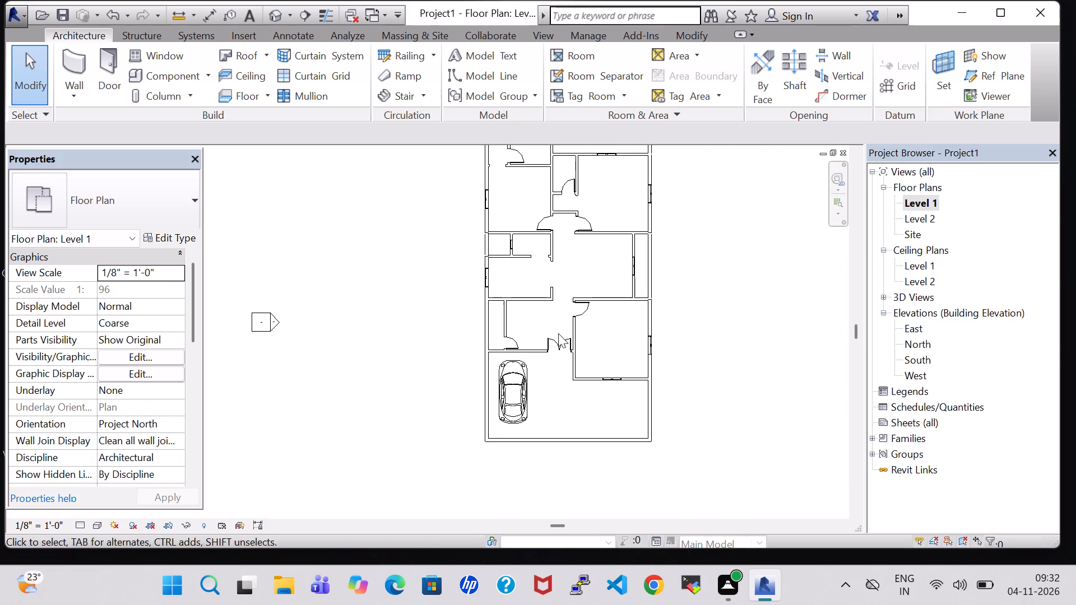
left_click(117, 61)
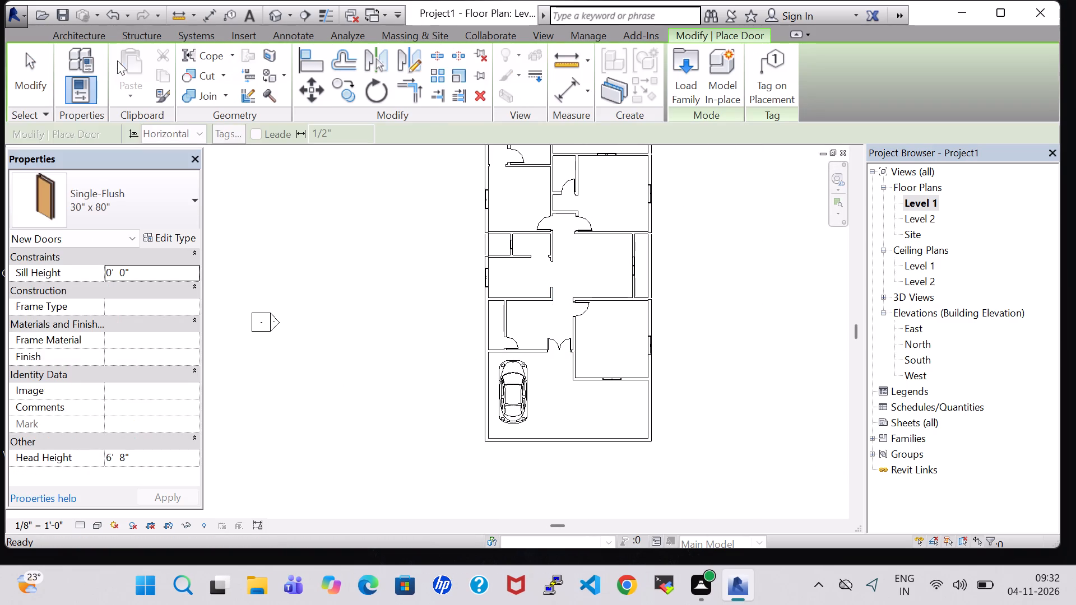
left_click(690, 82)
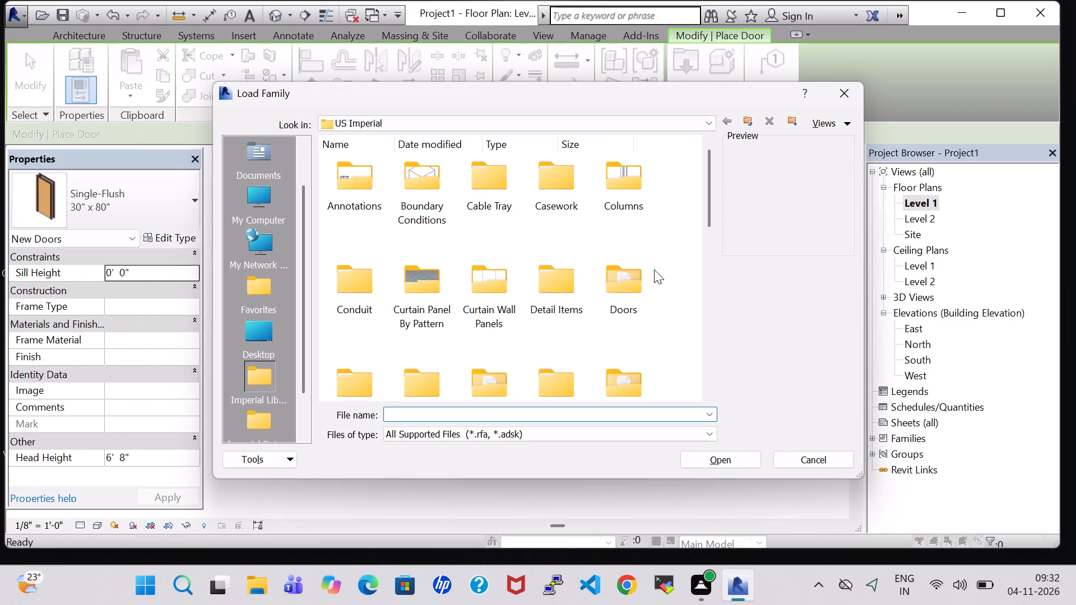
double_click(628, 290)
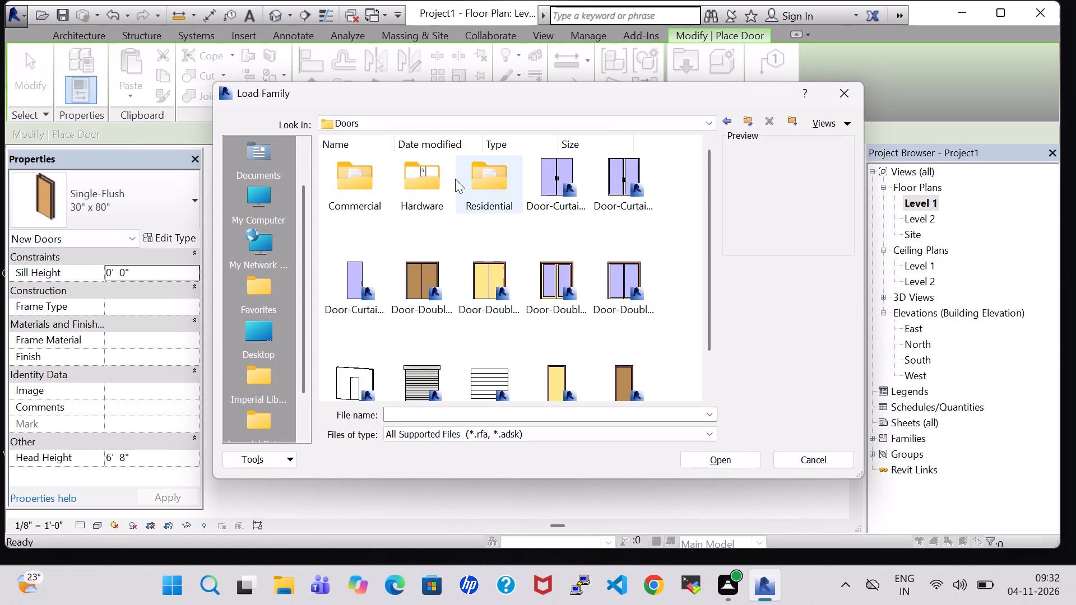
double_click(360, 179)
left_click(360, 179)
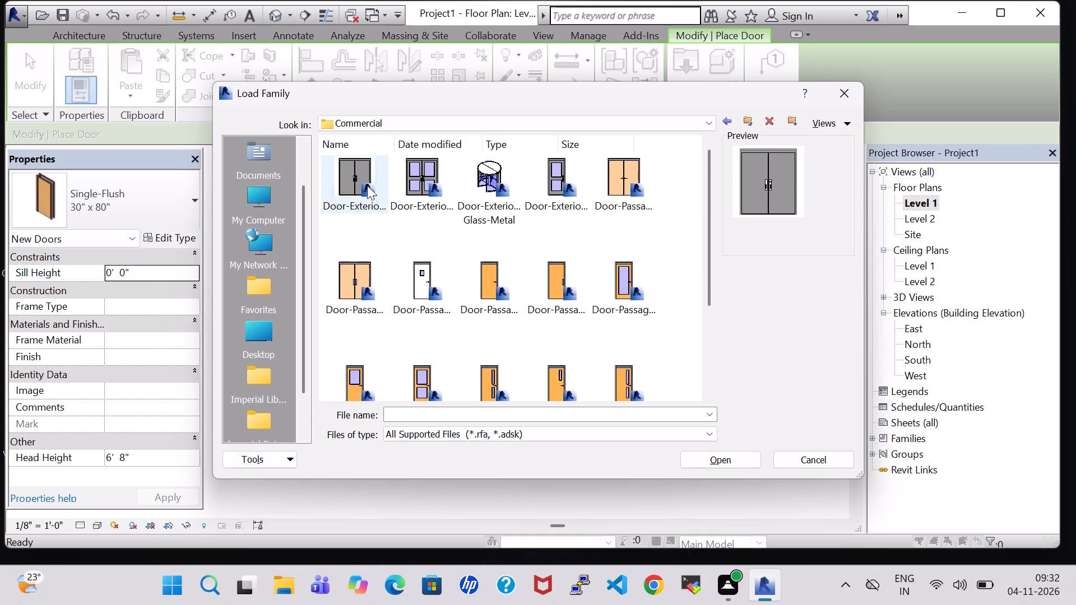
left_click(713, 465)
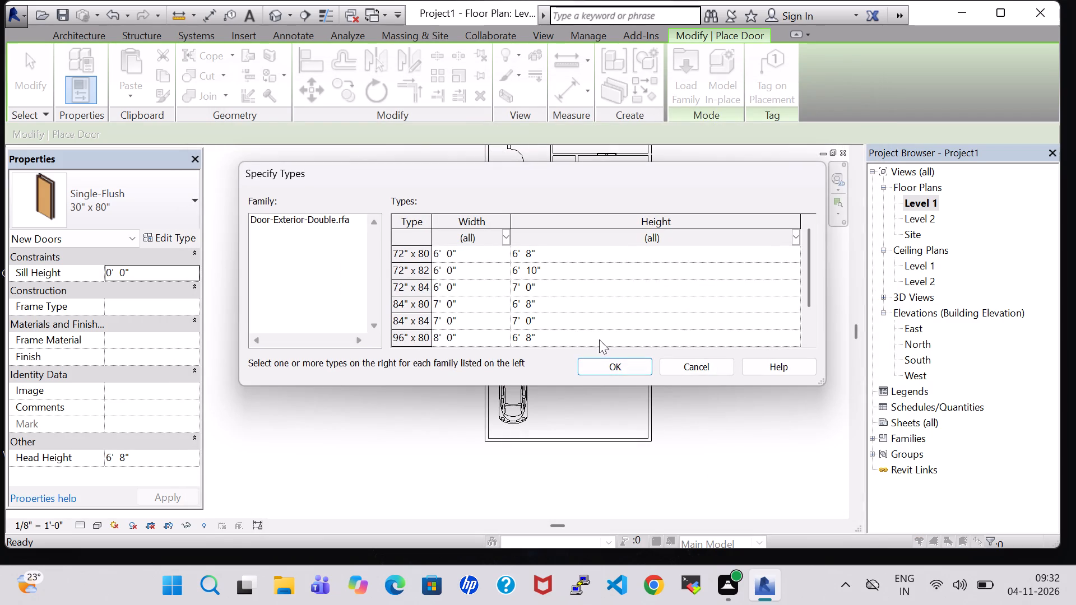
scroll(601, 348, "down", 1)
left_click(564, 318)
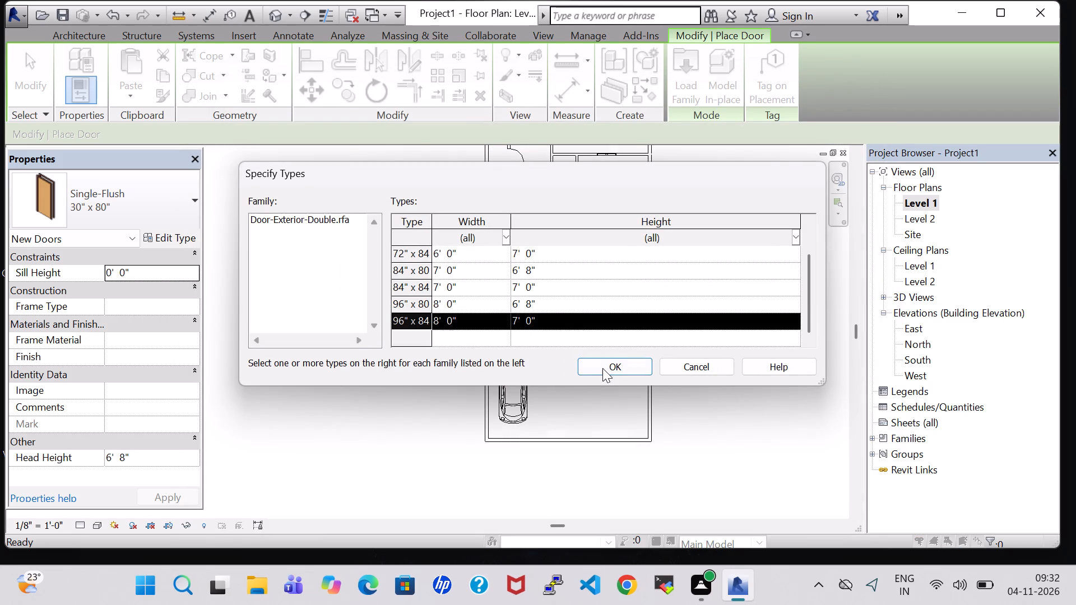
scroll(563, 299, "up", 1)
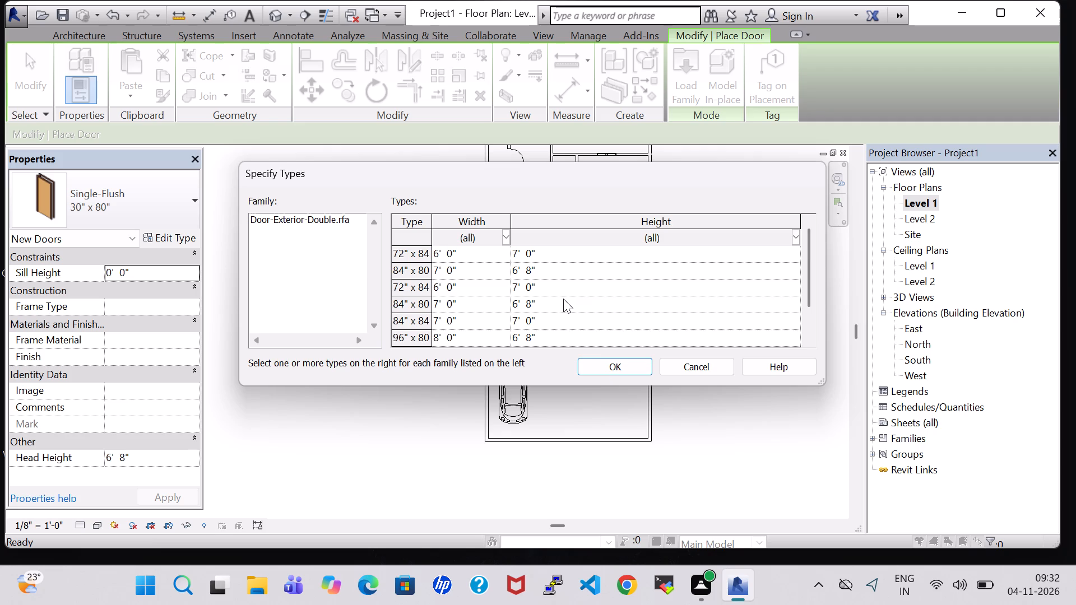
scroll(563, 298, "up", 2)
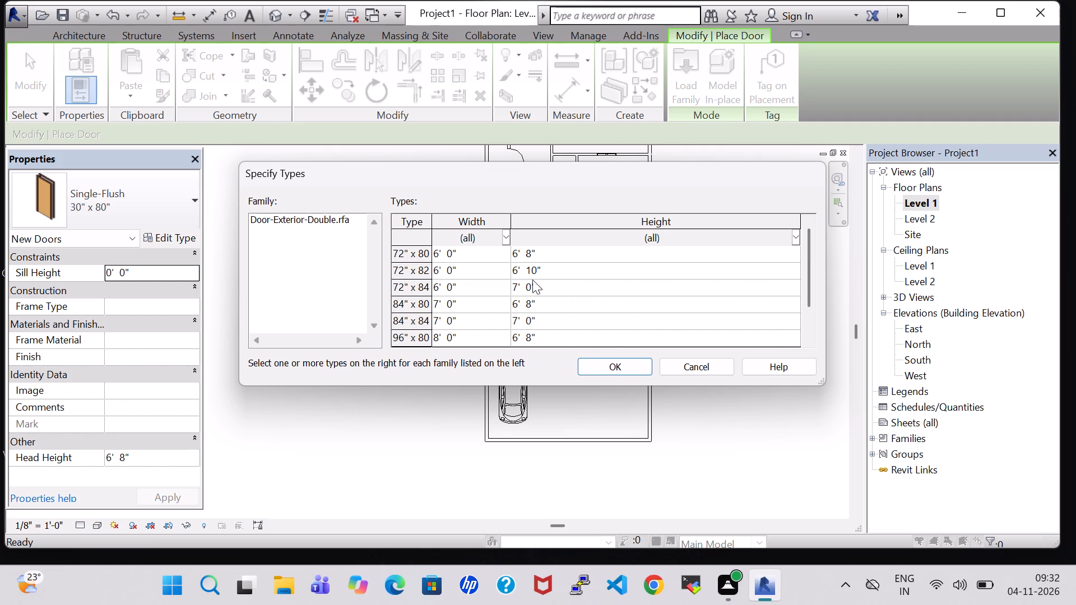
left_click(472, 254)
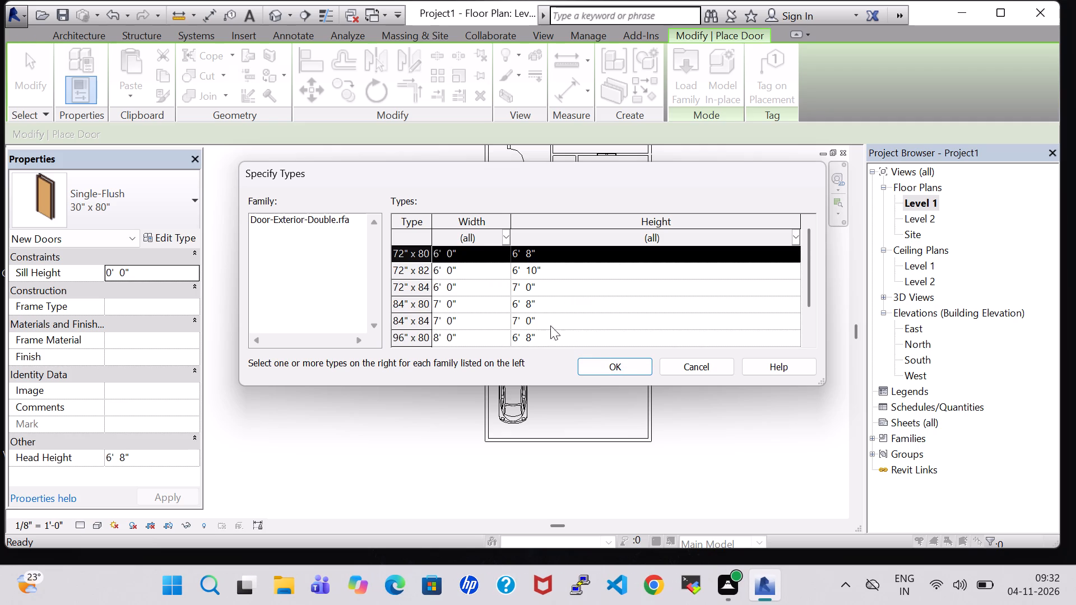
scroll(529, 313, "down", 2)
left_click(415, 323)
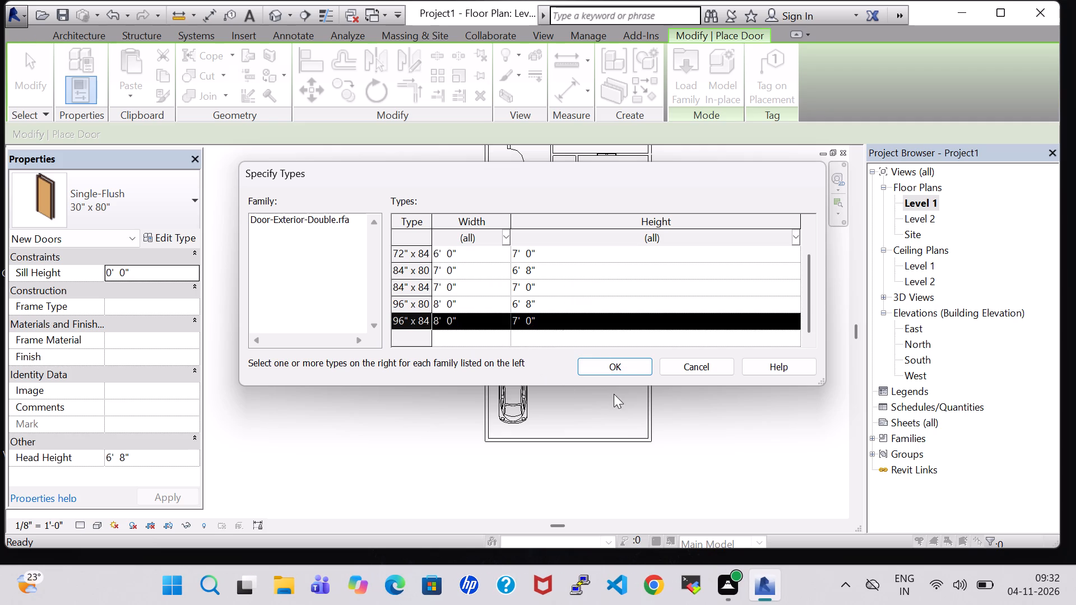
left_click(604, 366)
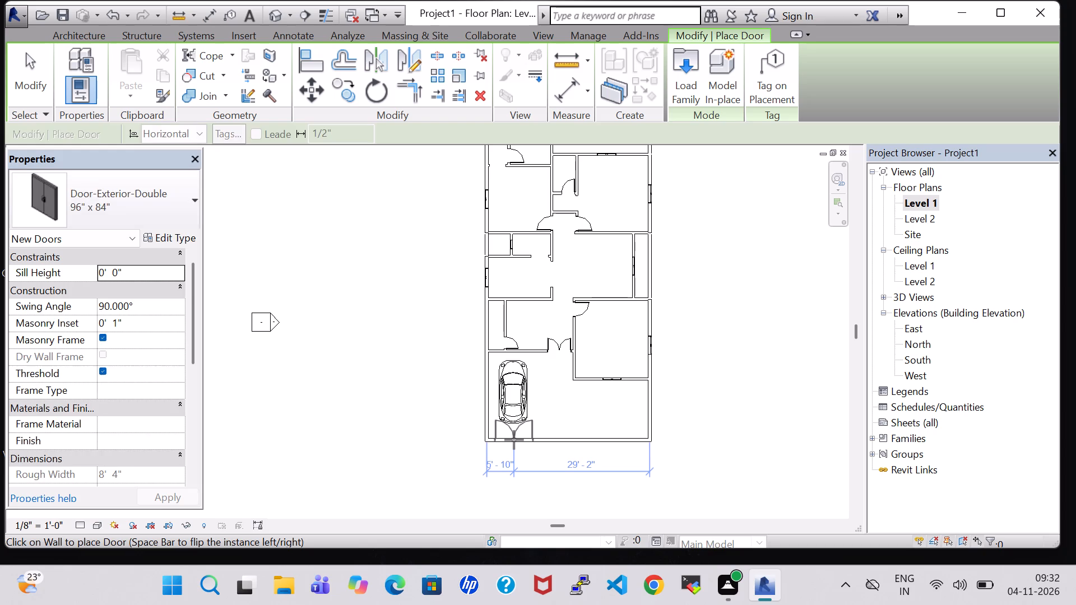
Place the 96" x 84" double exterior door in the front wall behind the car, about 5' 9" from the west corner.
scroll(514, 440, "up", 5)
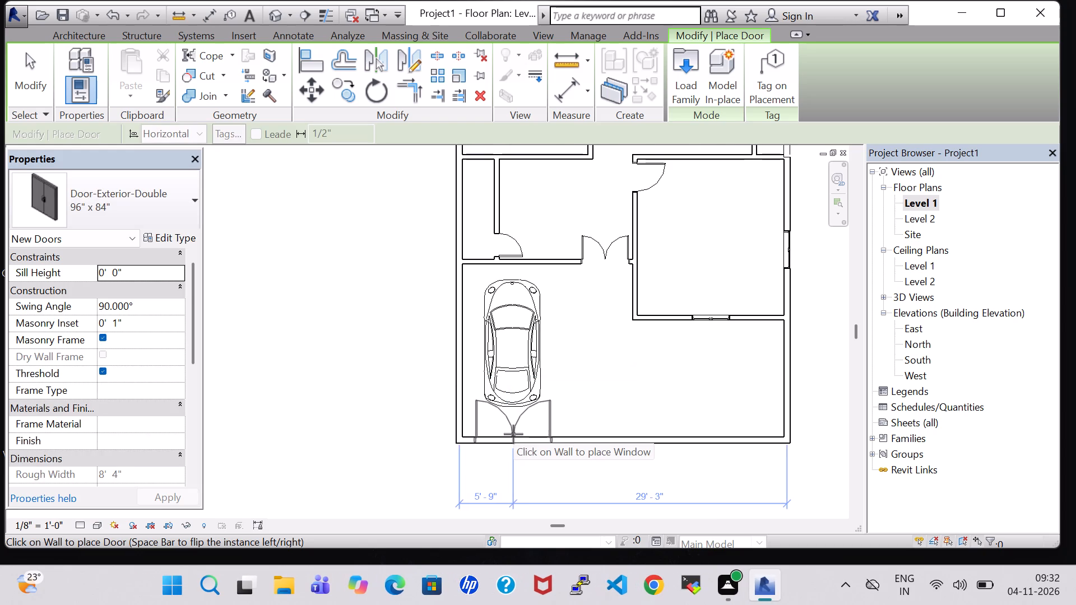
left_click(513, 434)
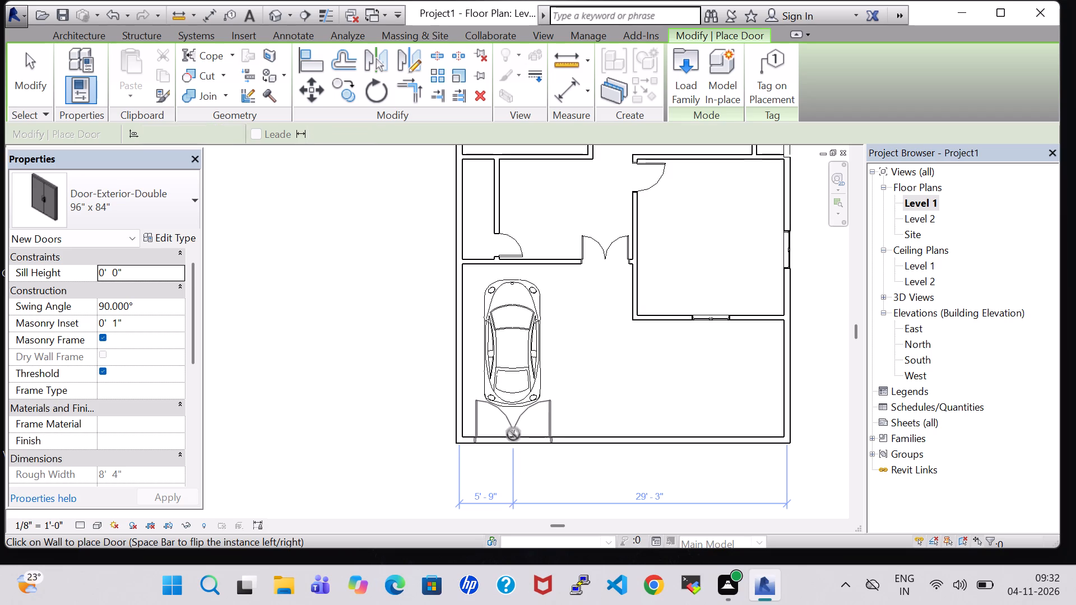
key("Escape")
key("Escape")
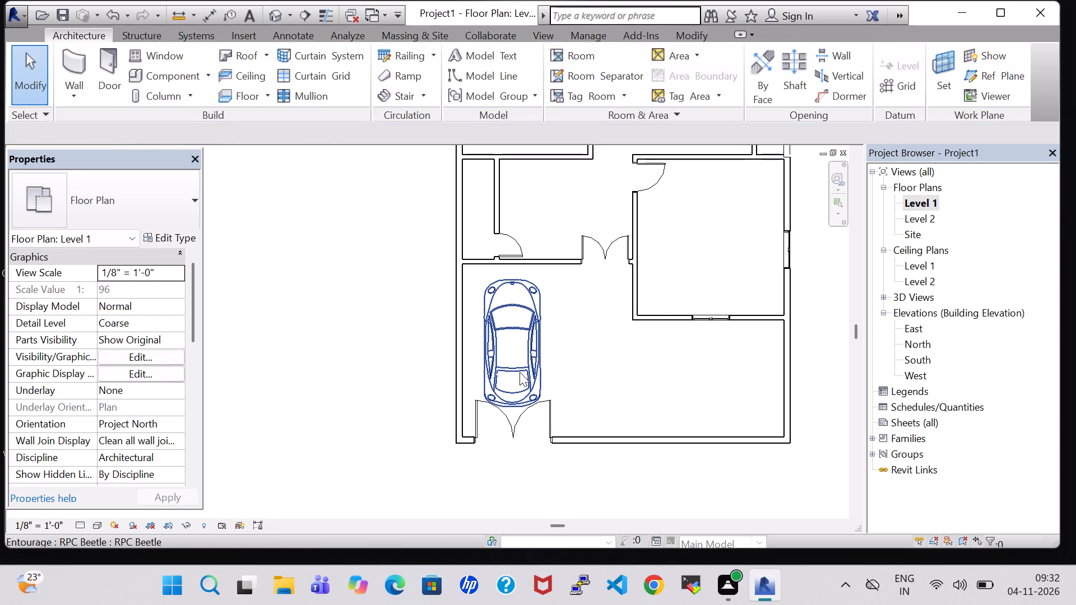
Nudge the car slightly north, away from the new double door in the front wall.
left_click(520, 372)
key("Up")
key("Up")
key("Up")
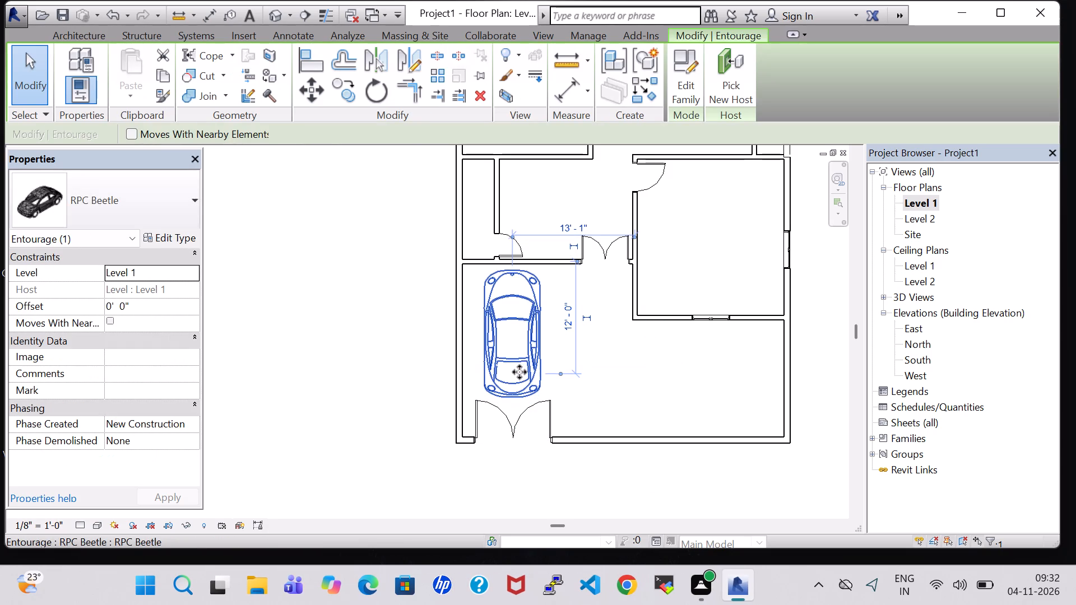
left_click(564, 480)
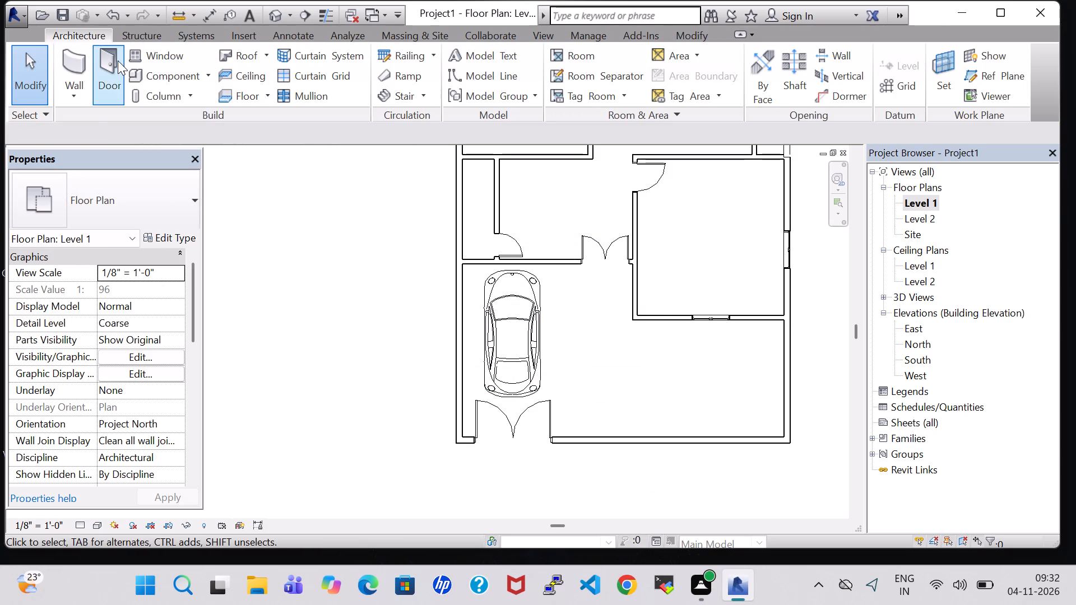
Save the project under the name Project141 in the work folder on the Desktop.
left_click(118, 61)
left_click(478, 239)
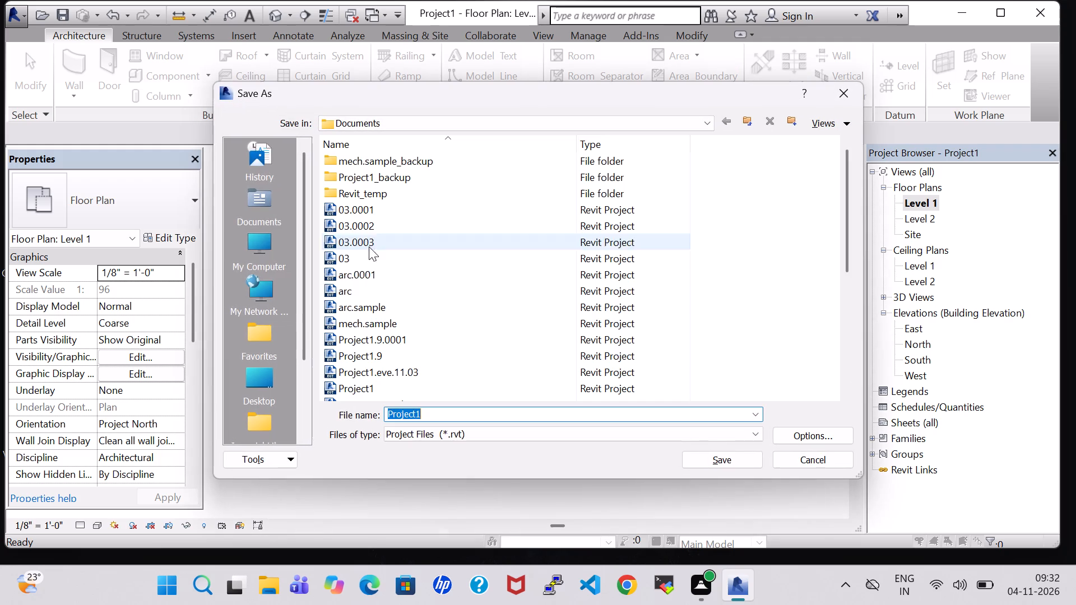
double_click(263, 390)
scroll(359, 383, "down", 1)
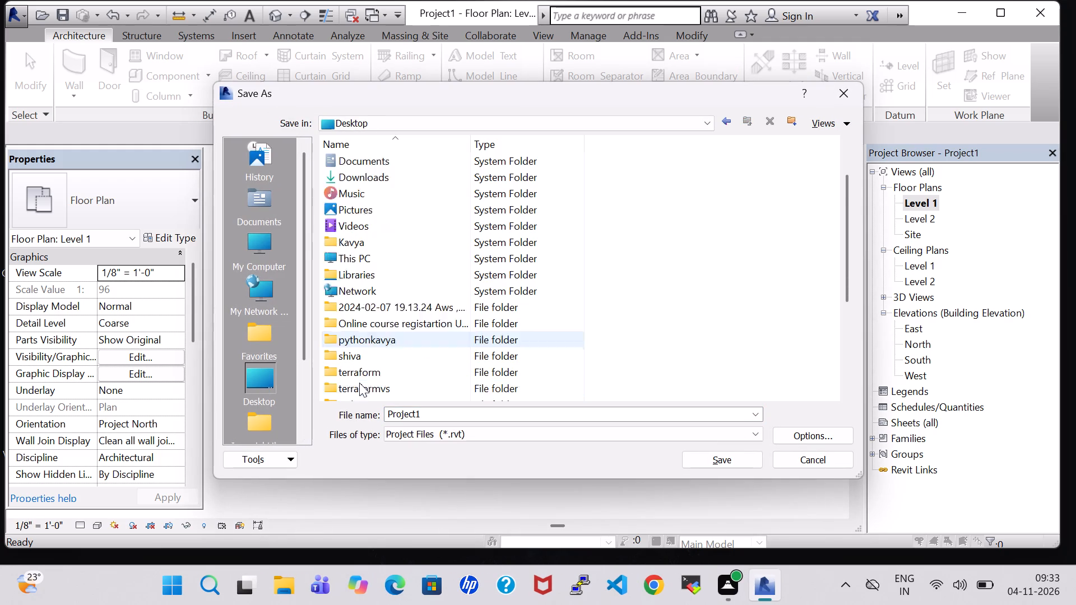
scroll(359, 383, "down", 1)
double_click(369, 372)
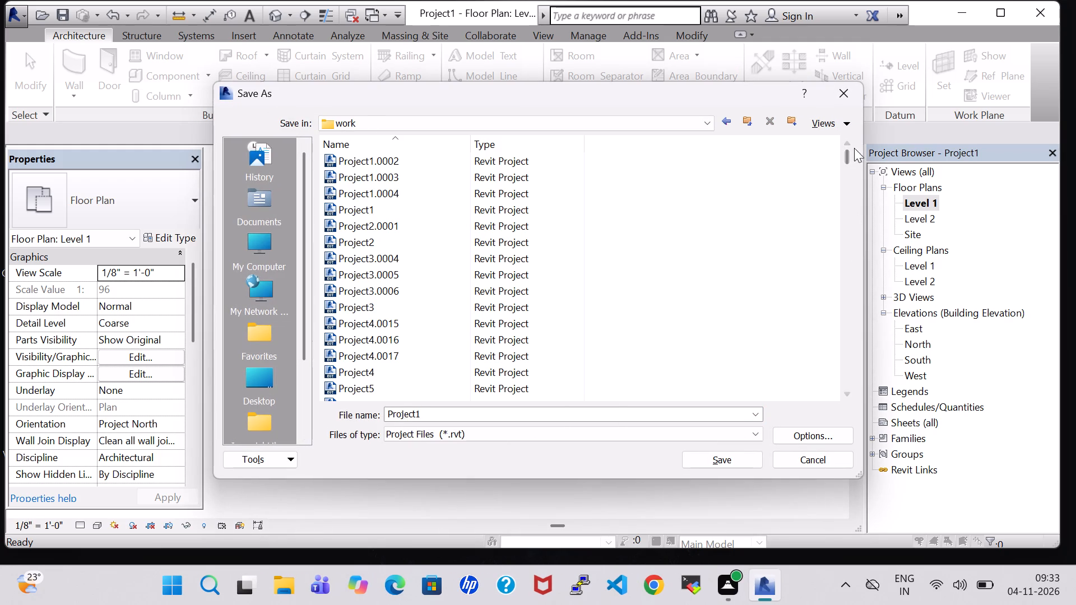
left_click_drag(844, 159, 829, 407)
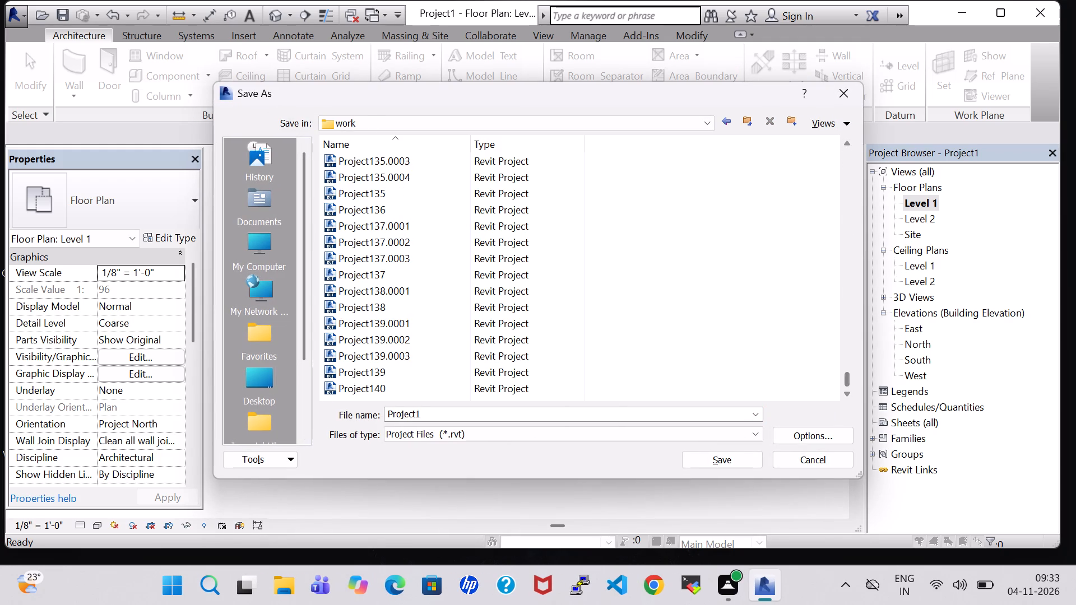
left_click(446, 413)
left_click(439, 413)
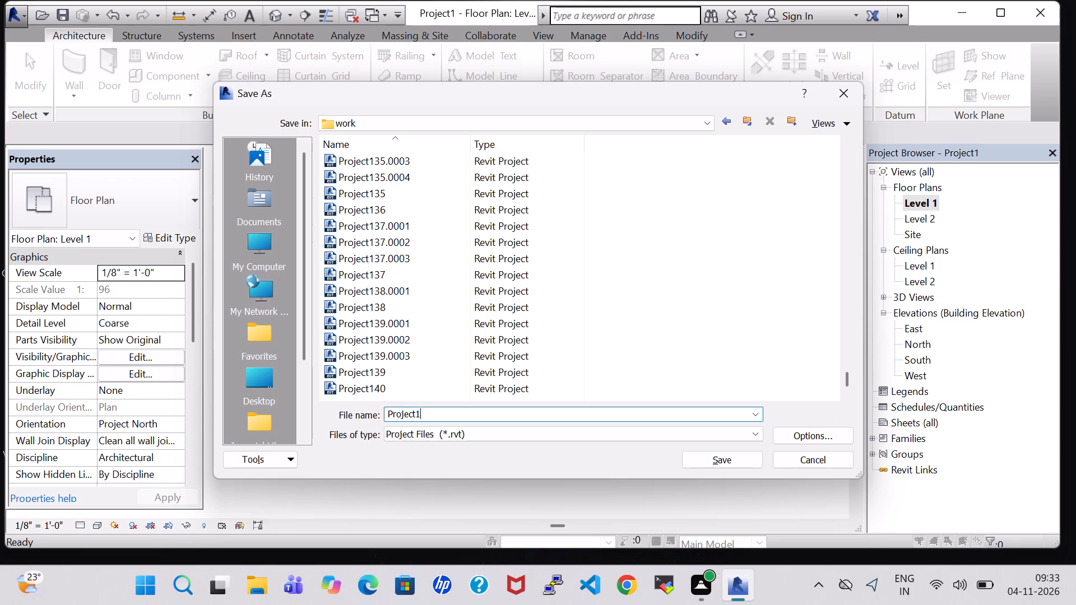
type("41")
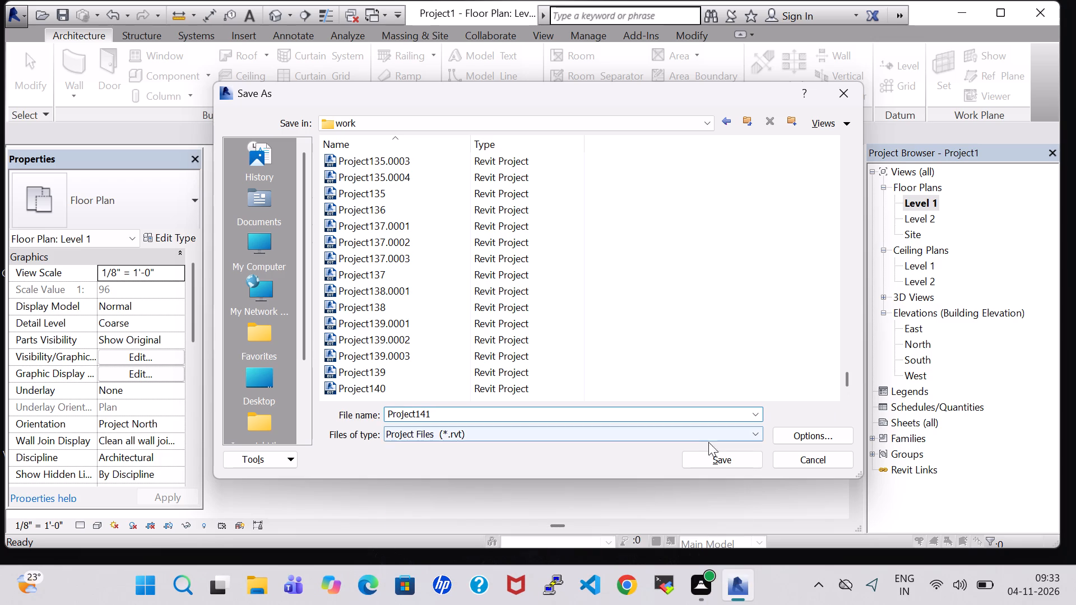
left_click(718, 455)
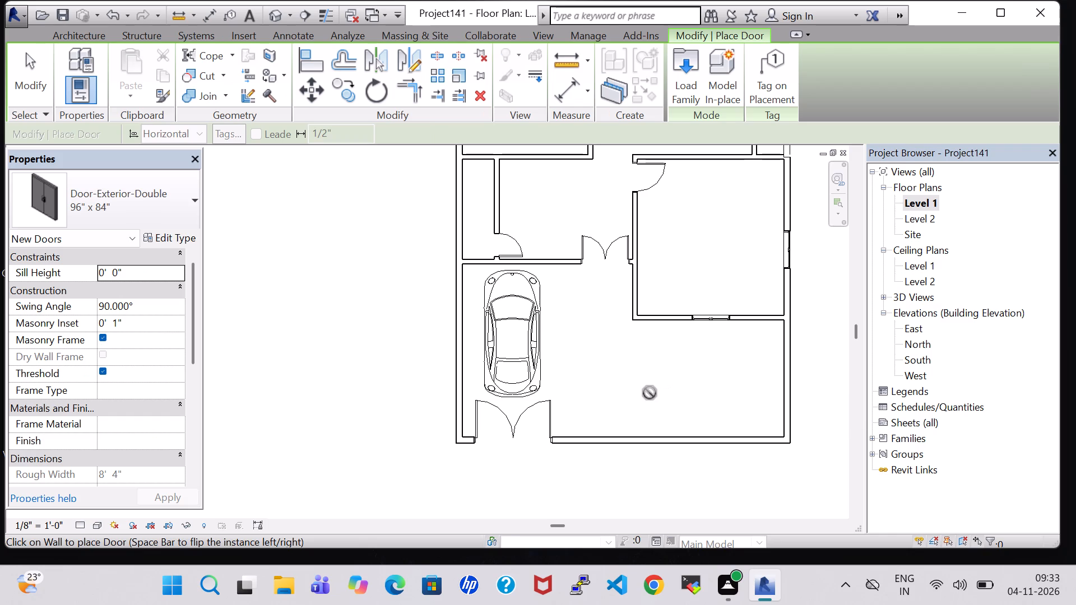
key("Escape")
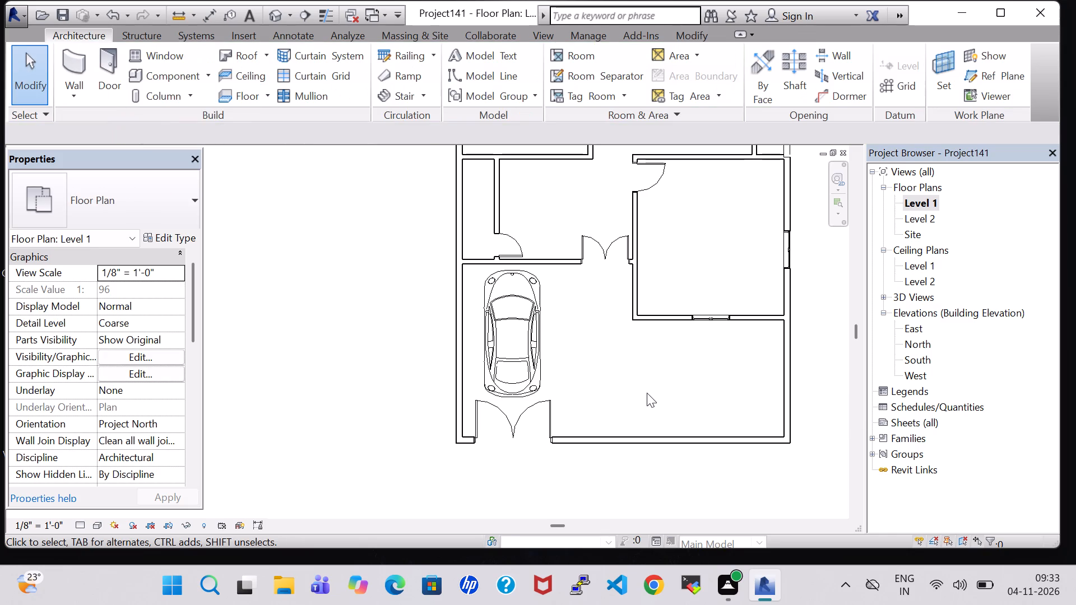
Load the commercial door family Door-Exterior-Single-Two_Lite.
left_click(100, 72)
left_click(693, 89)
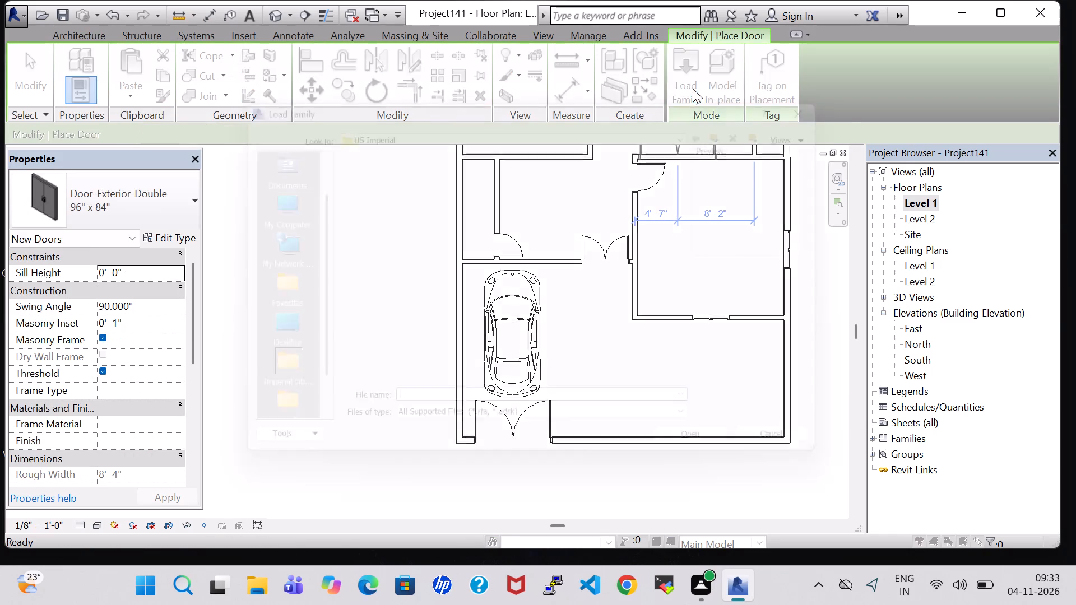
double_click(631, 290)
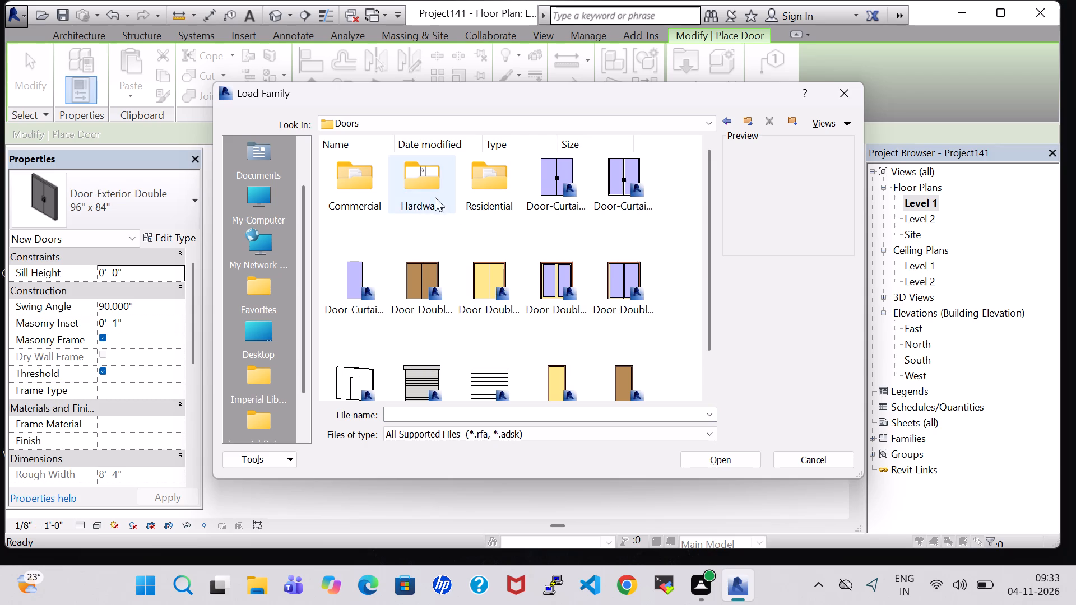
double_click(375, 171)
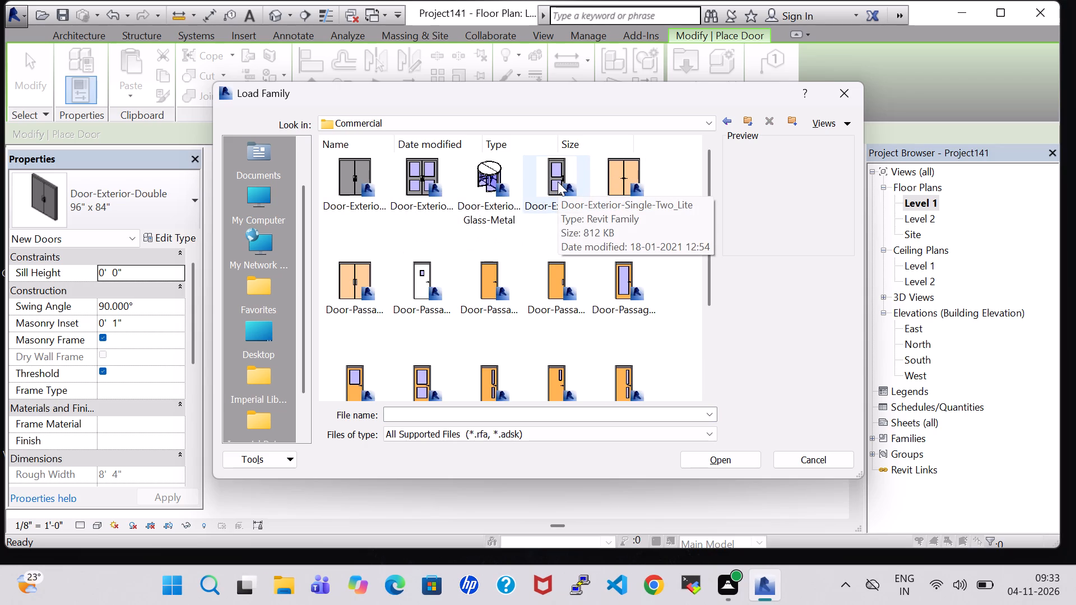
scroll(558, 182, "down", 2)
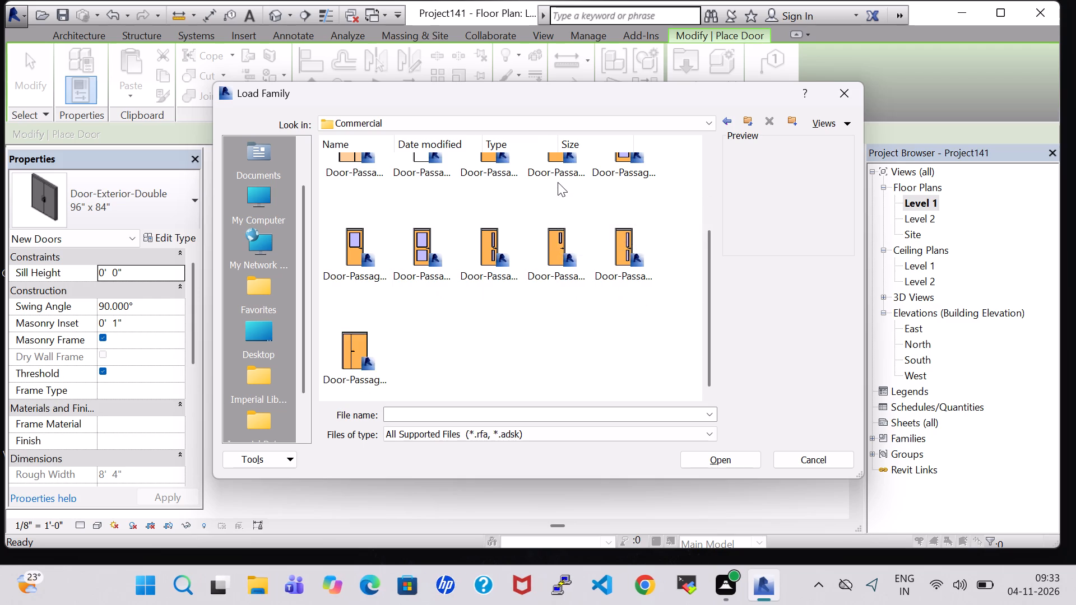
scroll(557, 182, "up", 2)
left_click(545, 182)
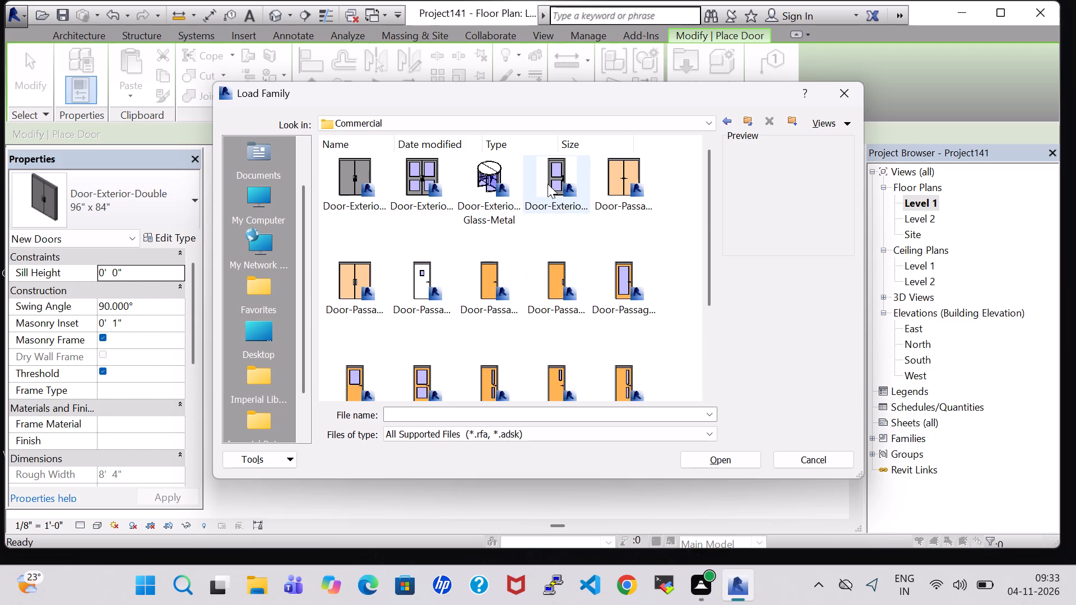
left_click(739, 459)
left_click(616, 368)
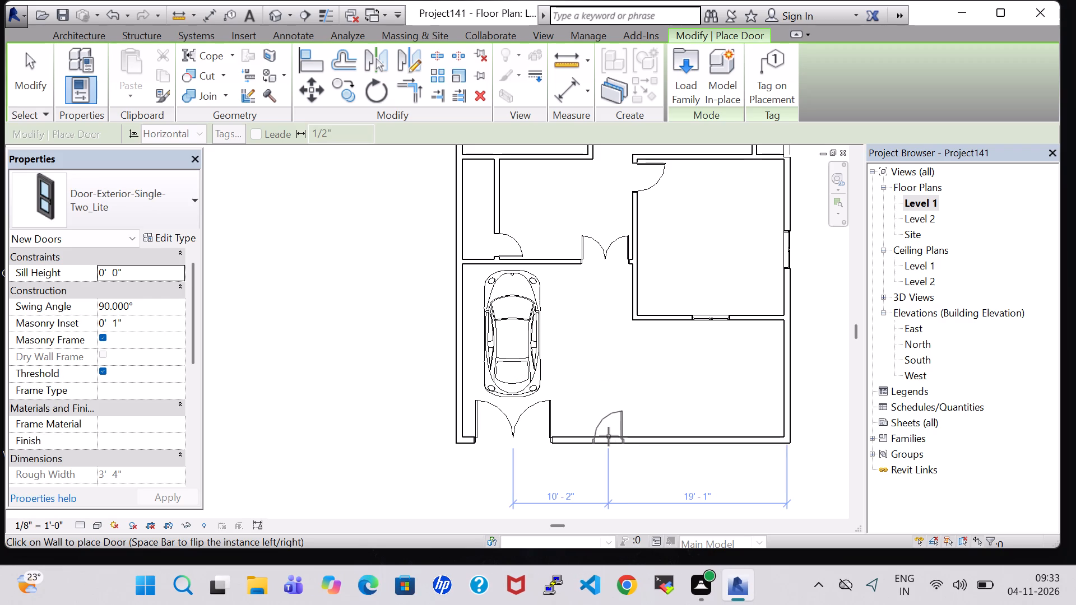
Place the Door-Exterior-Single-Two_Lite door in the front wall, about 10' 2" east of the double door's centre.
left_click(608, 436)
key("Escape")
key("Escape")
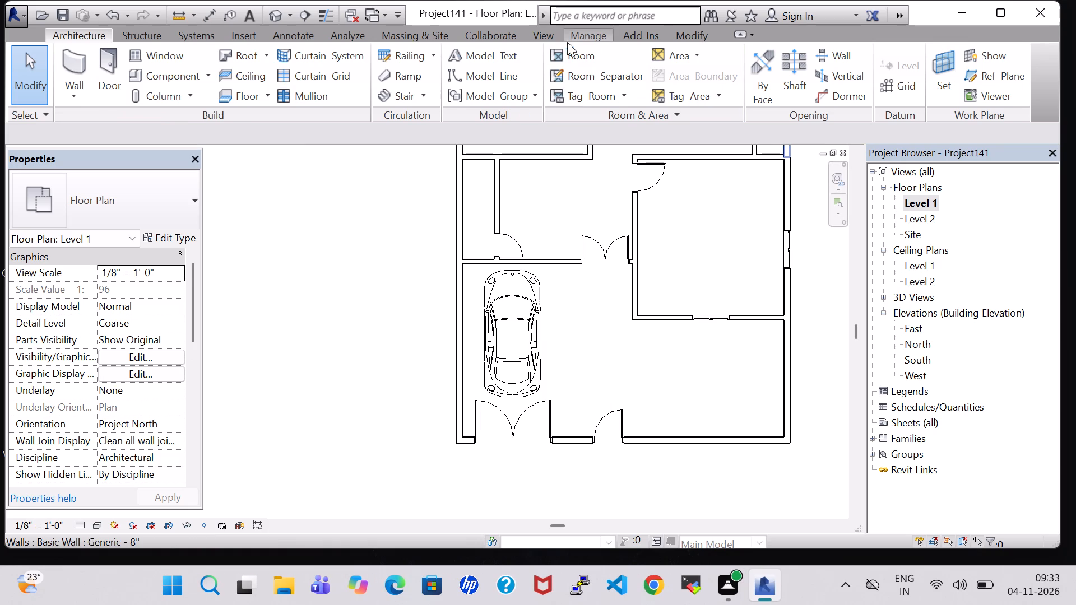
Draw a room separation line about 13' 1" long from the inner wall corner south to the front wall, east of the single door.
left_click(581, 71)
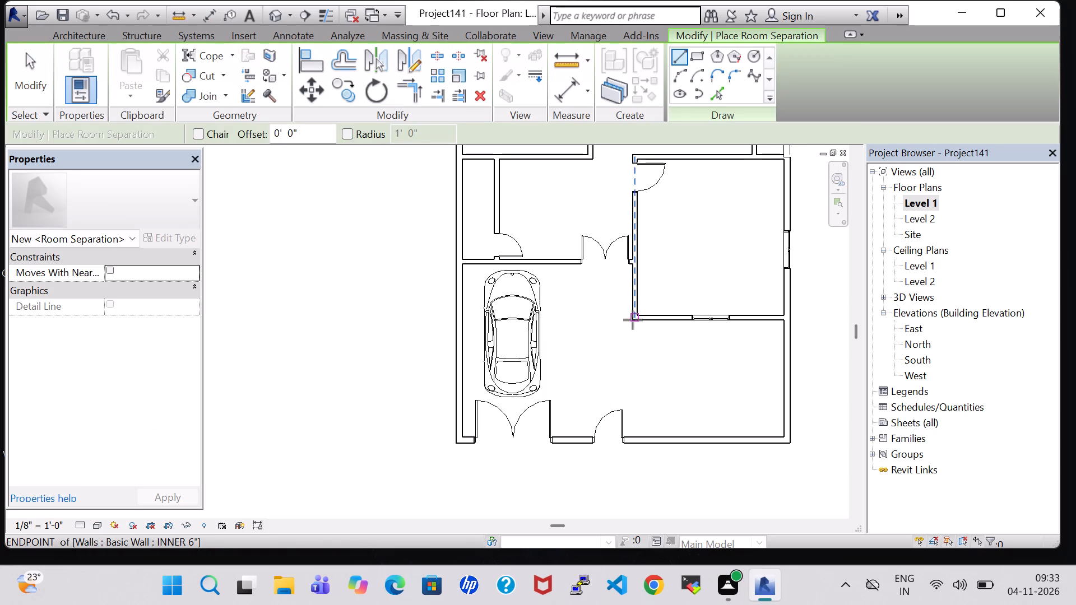
left_click(634, 318)
left_click(639, 439)
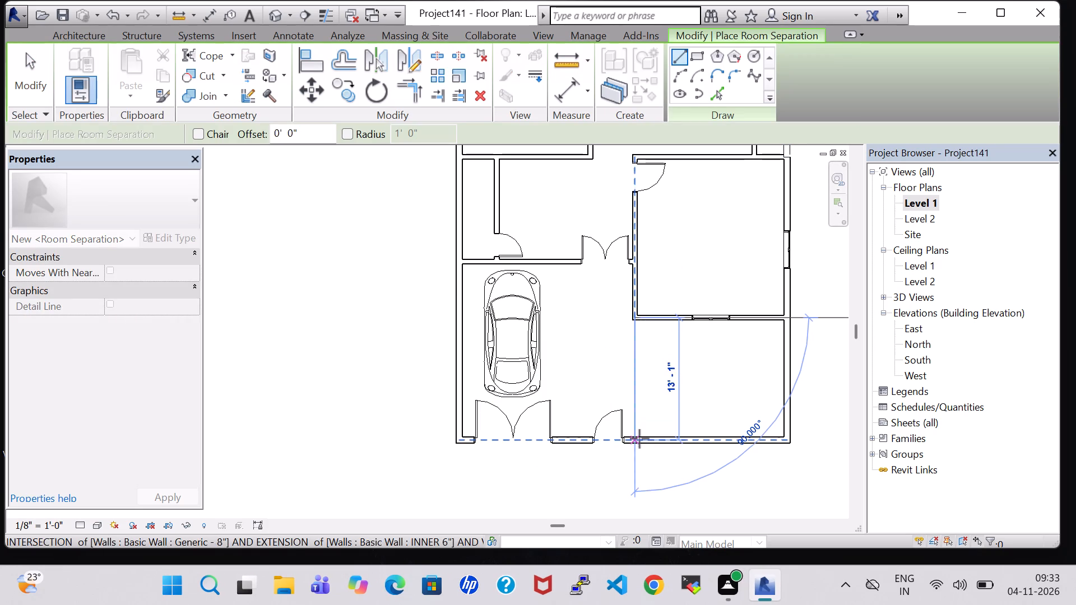
key("Escape")
key("Escape")
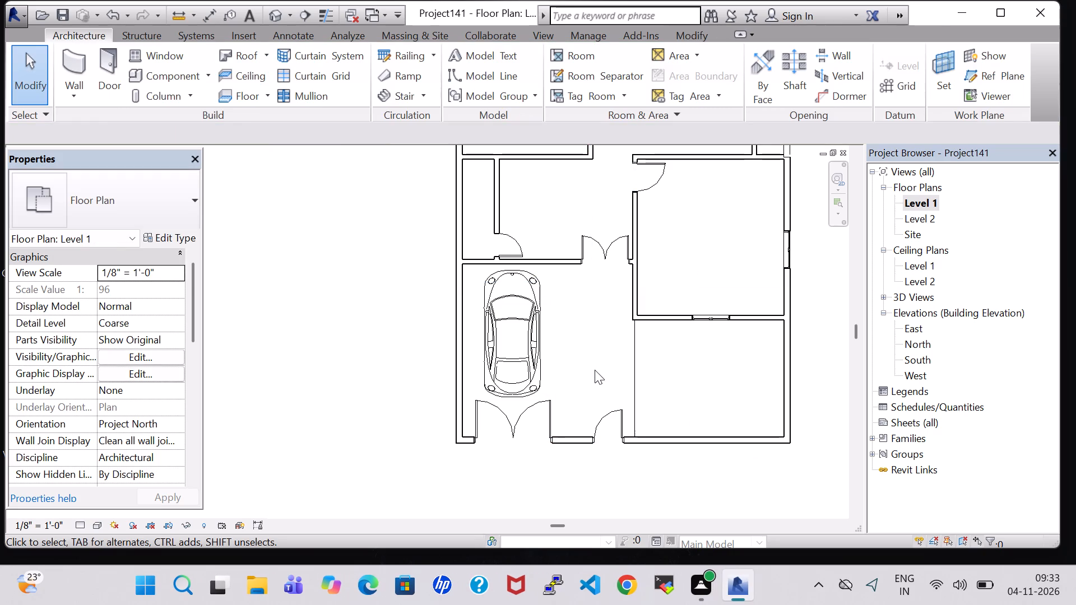
Examine the house in plan and 3D, checking the front wall's two doors and the car area.
scroll(595, 370, "down", 2)
middle_click_drag(595, 370, 531, 379)
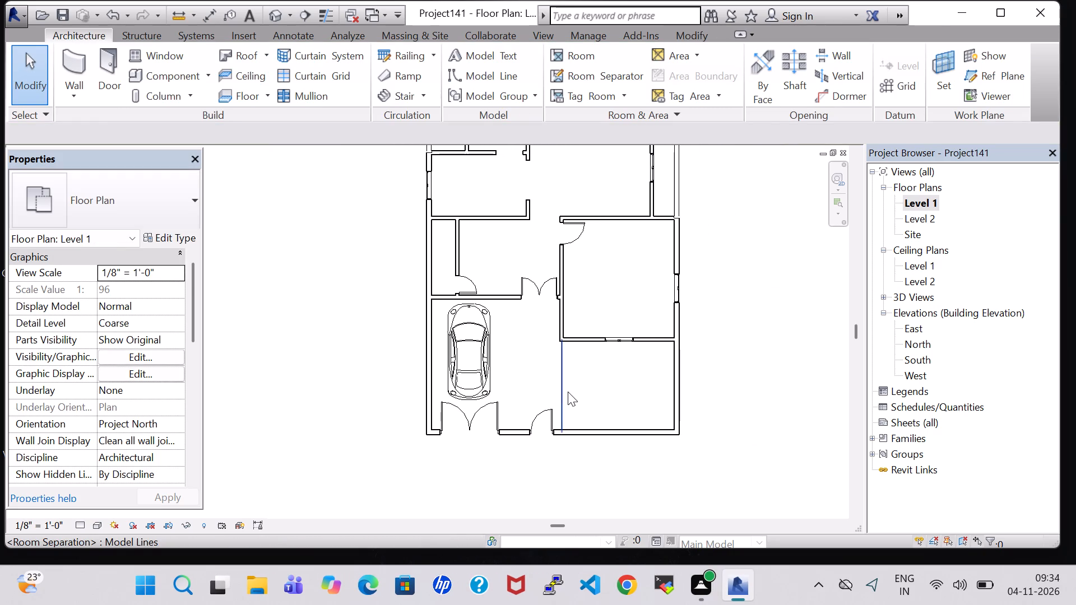
scroll(568, 392, "down", 3)
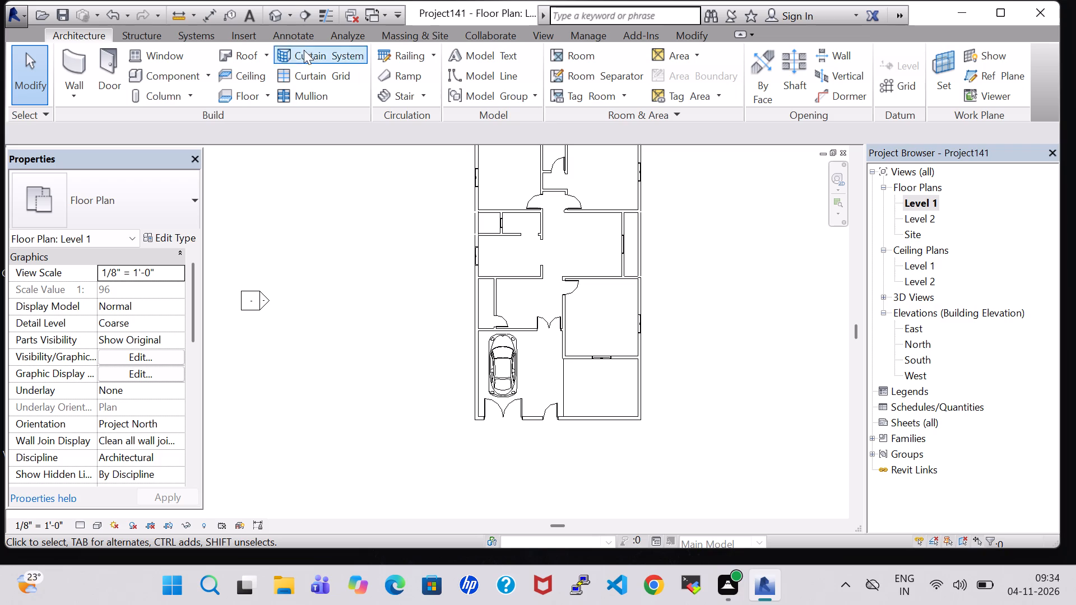
left_click(276, 6)
left_click(276, 13)
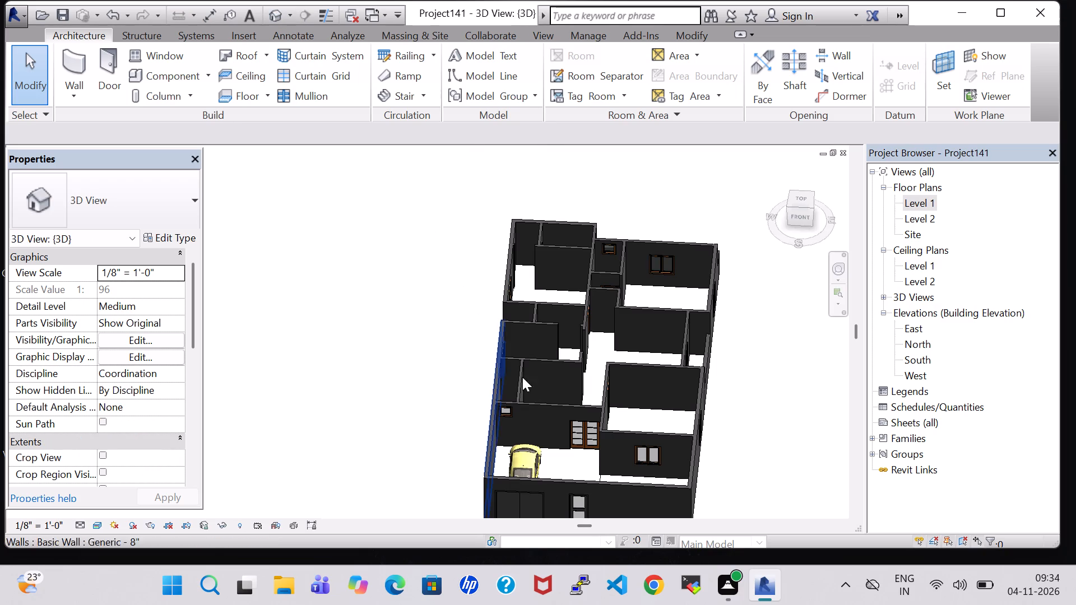
scroll(598, 440, "up", 4)
middle_click_drag(595, 446, 607, 267)
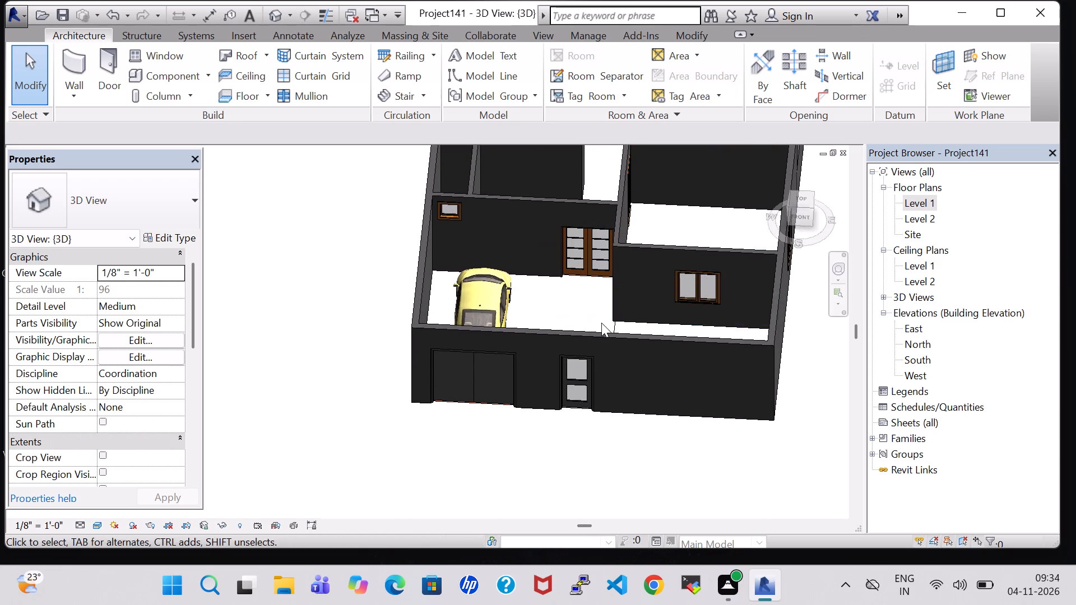
middle_click_drag(600, 324, 607, 229)
scroll(600, 324, "up", 1)
scroll(576, 240, "up", 4)
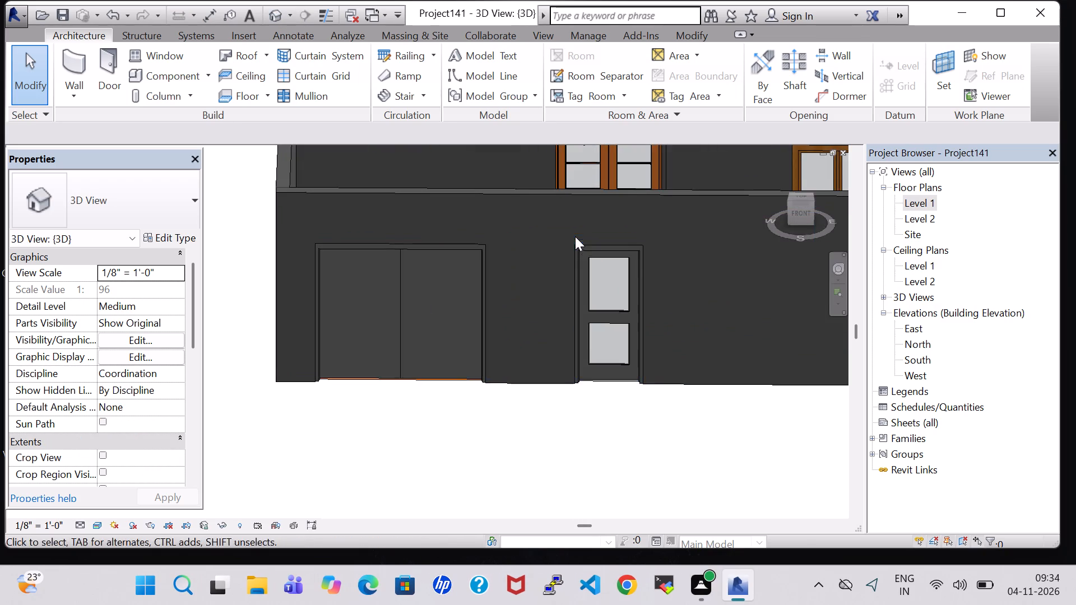
middle_click_drag(575, 236, 572, 315)
middle_click_drag(542, 314, 533, 418)
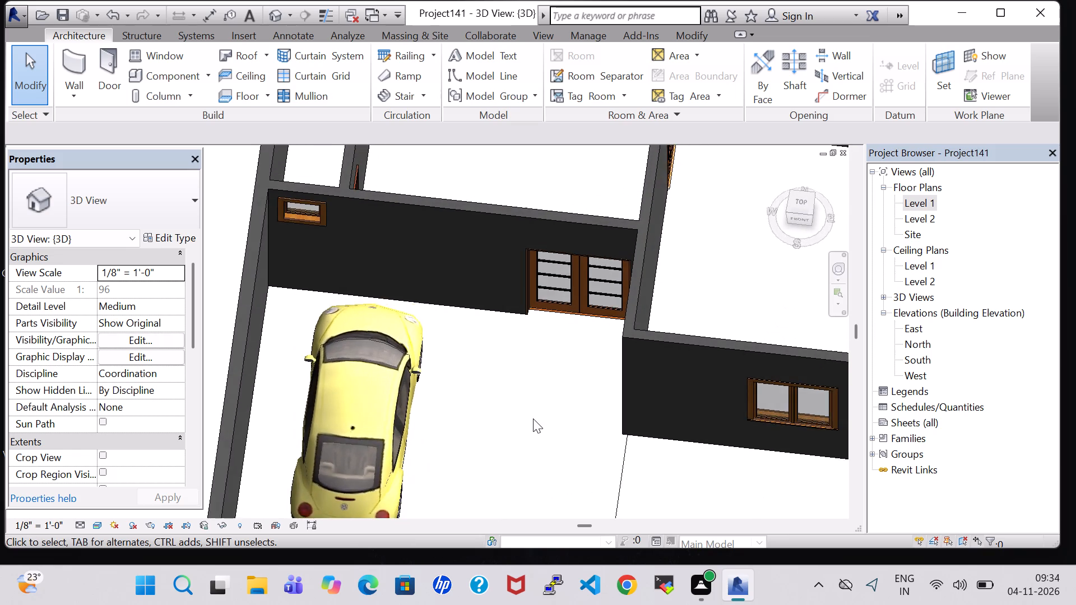
scroll(533, 418, "down", 4)
middle_click_drag(540, 369, 536, 437, "shift")
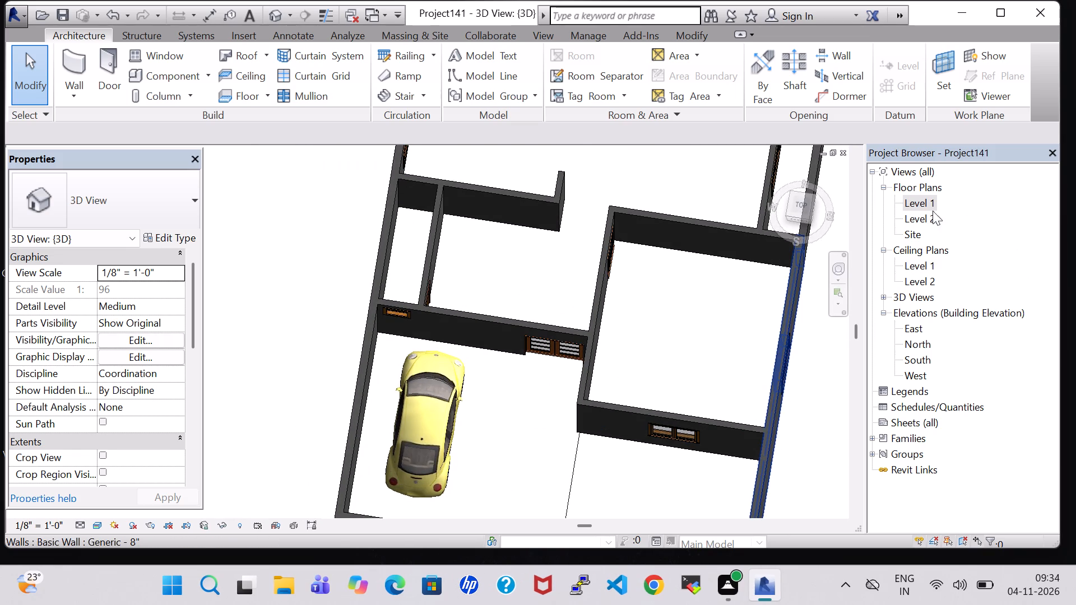
From the Level 1 plan, load the Dresser component from the Storage furniture families for placement in the northern rooms.
double_click(920, 203)
scroll(633, 235, "down", 2)
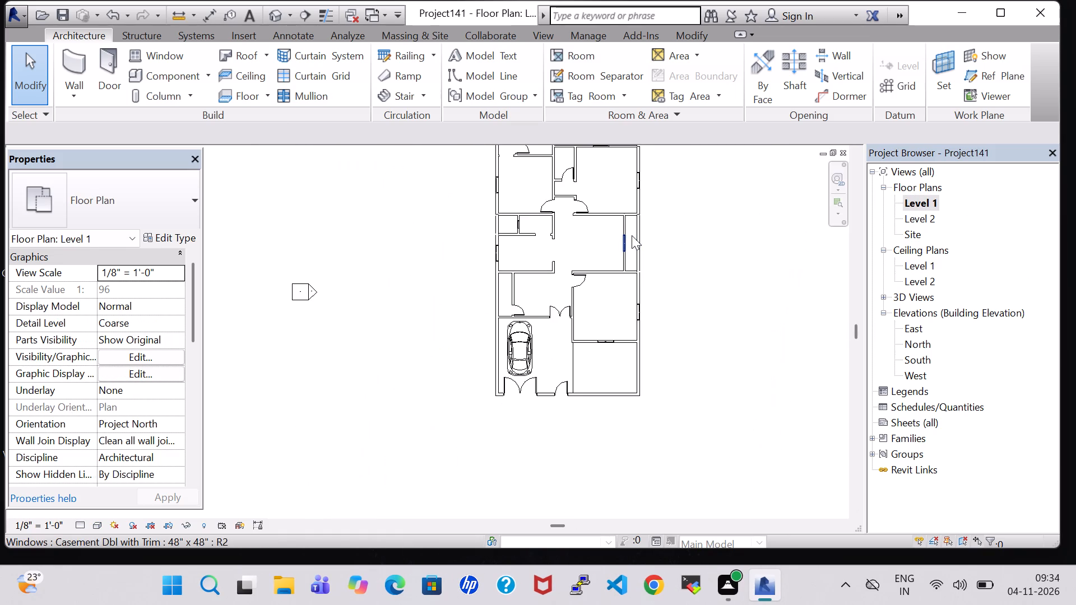
scroll(499, 252, "up", 6)
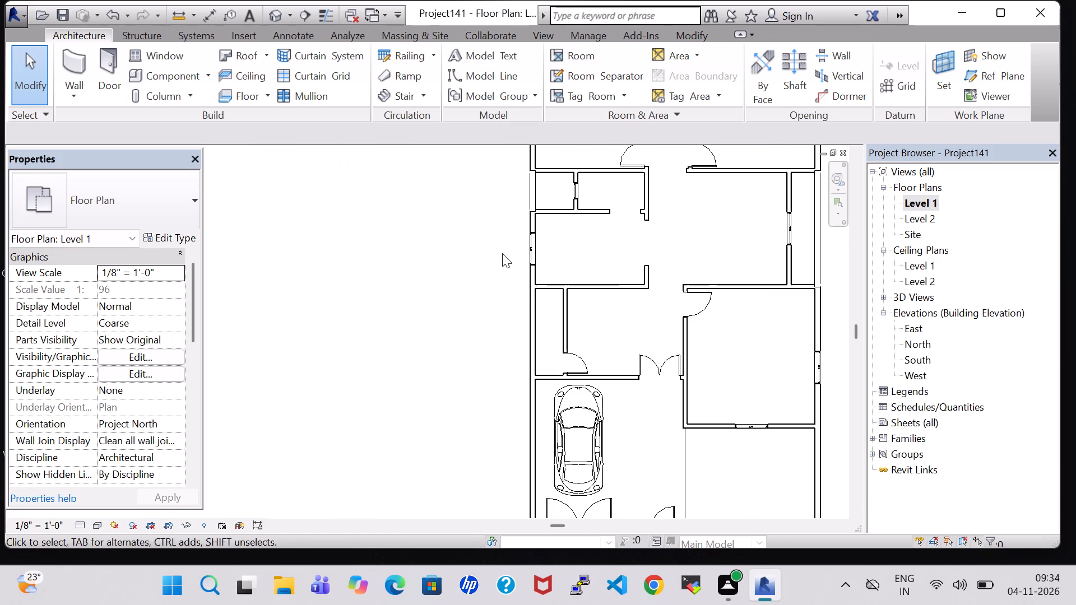
middle_click_drag(602, 310, 419, 406)
middle_click_drag(504, 329, 537, 458)
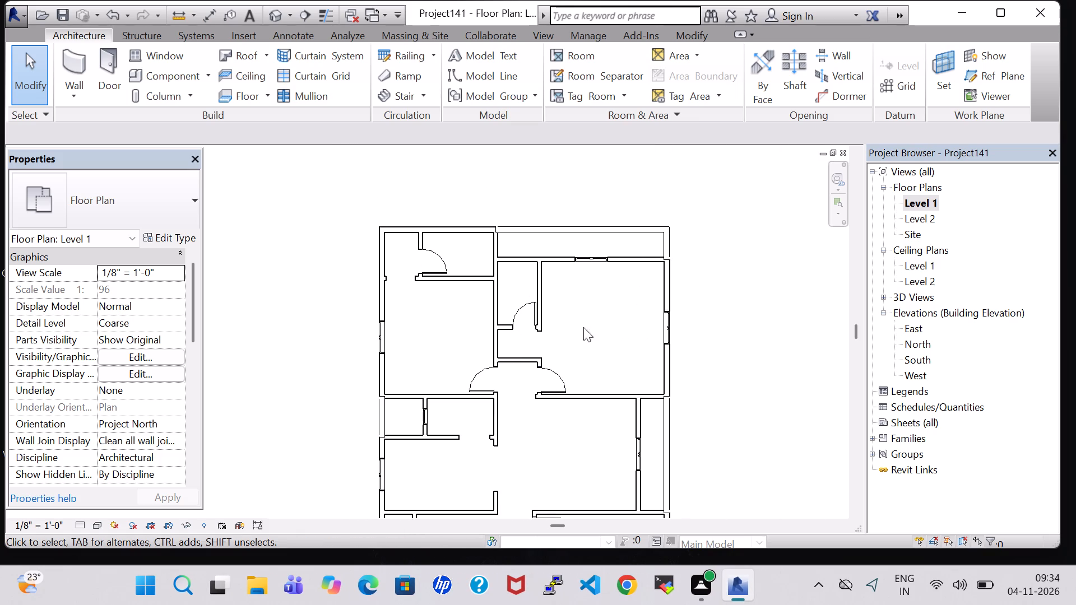
left_click(155, 73)
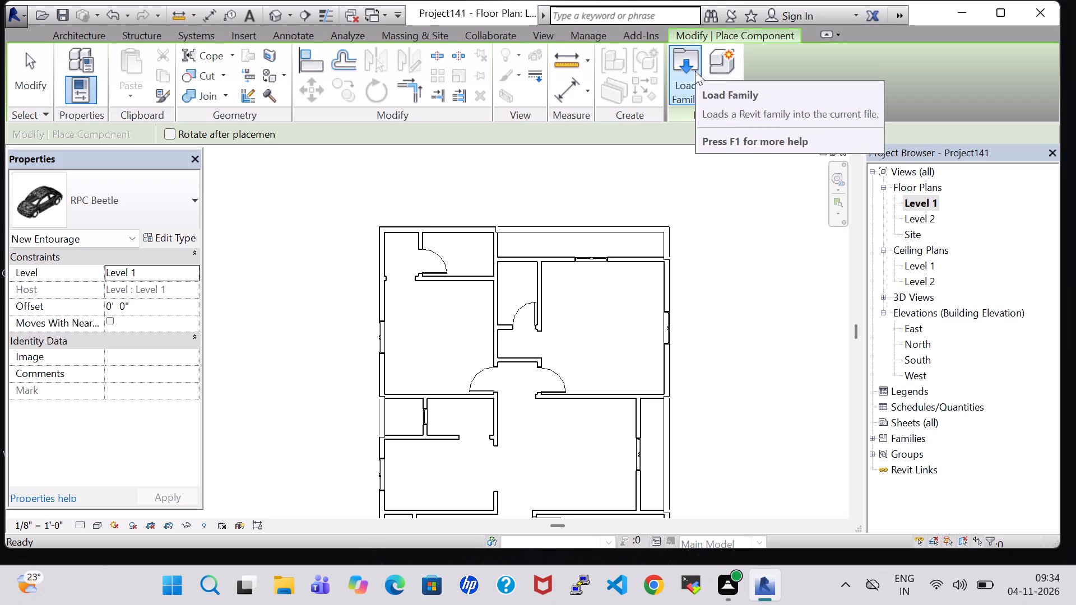
left_click(680, 63)
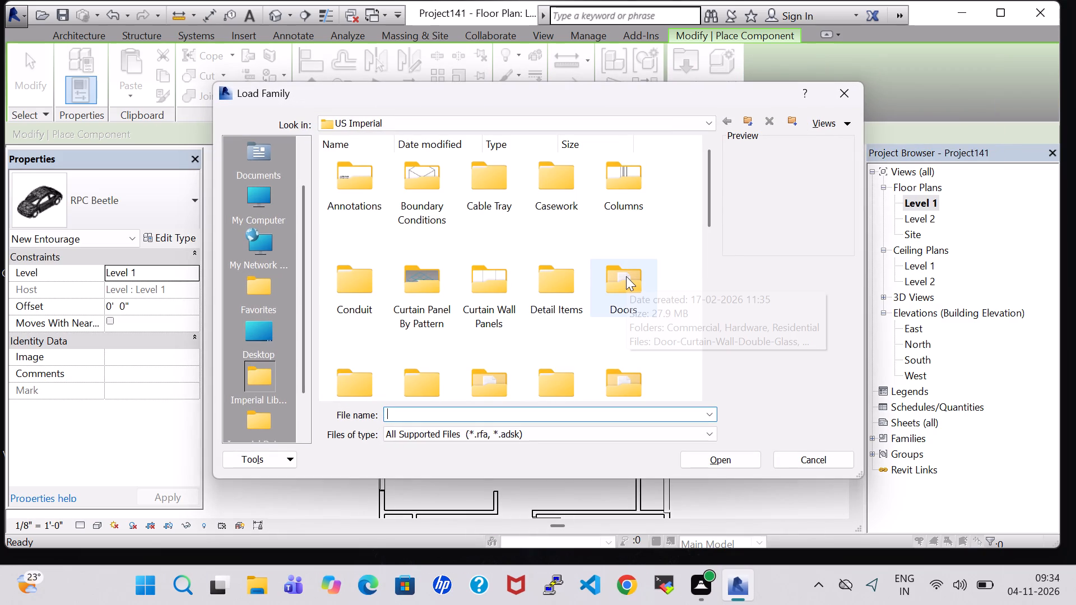
double_click(617, 379)
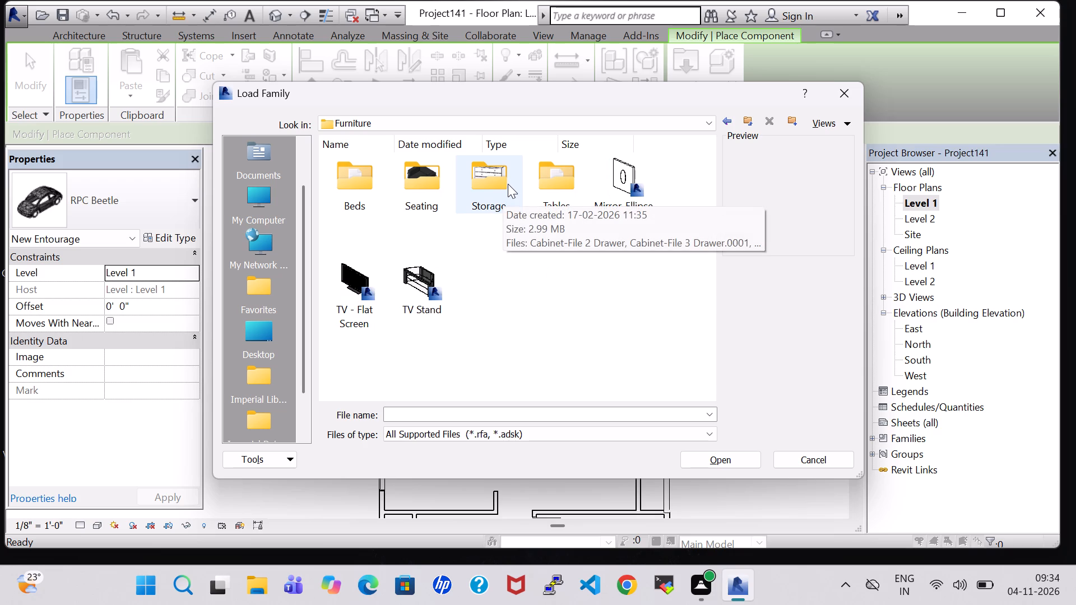
double_click(555, 193)
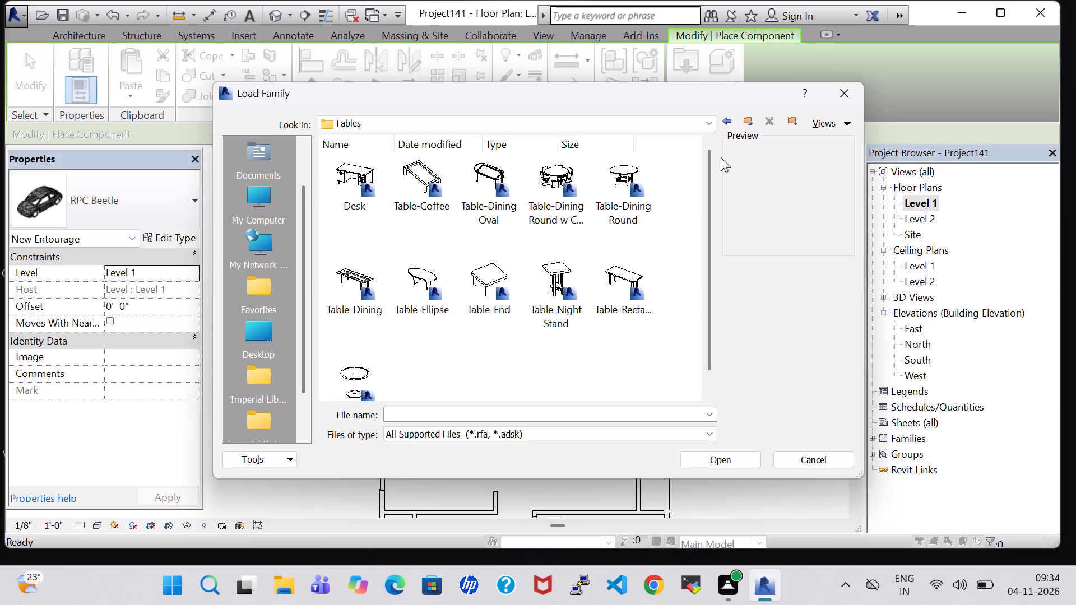
left_click(725, 122)
double_click(499, 176)
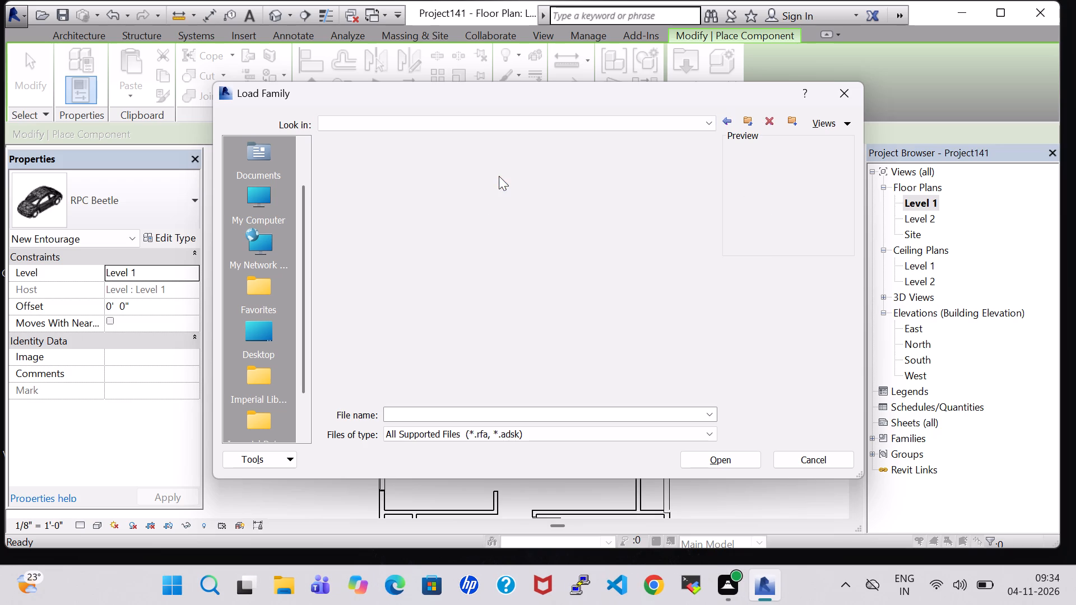
left_click(481, 291)
left_click(722, 462)
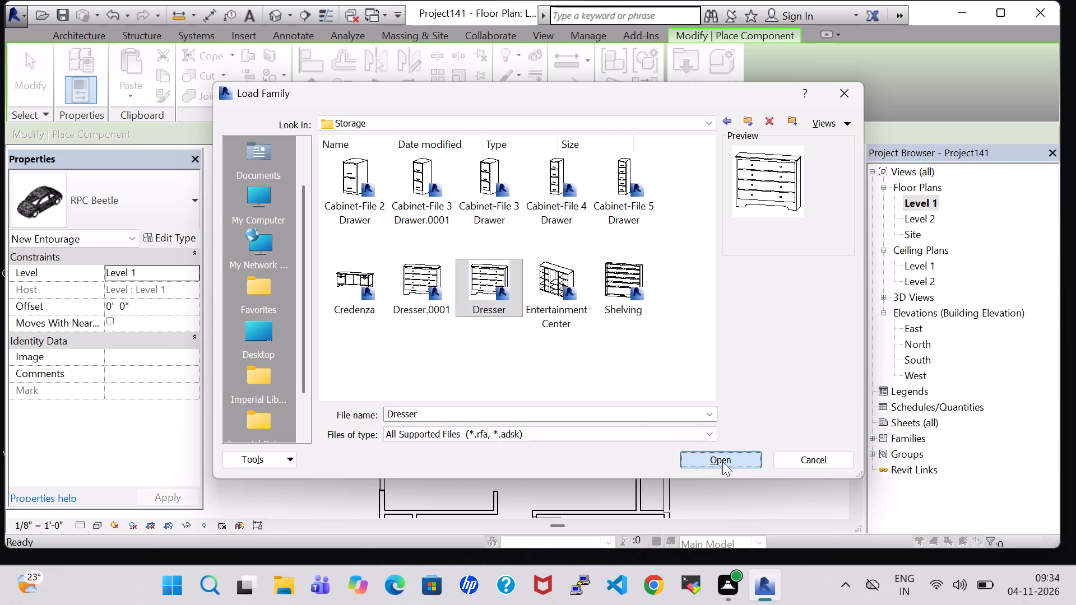
scroll(407, 253, "up", 2)
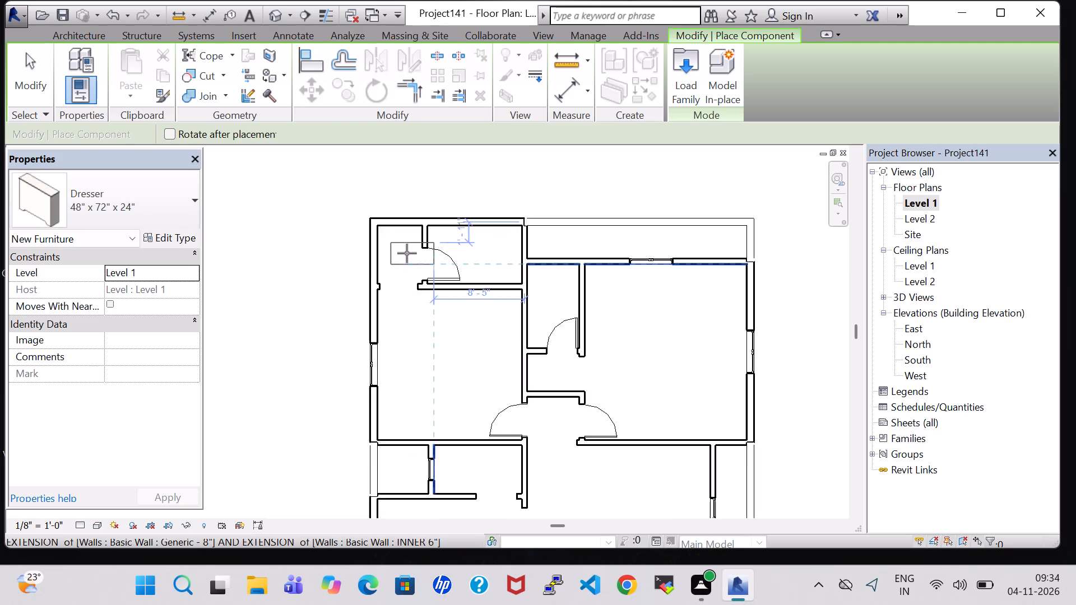
Place the 48" x 72" x 24" dresser in the house's northwest corner, between the west wall and short partition, and nudge it slightly east.
scroll(407, 253, "up", 5)
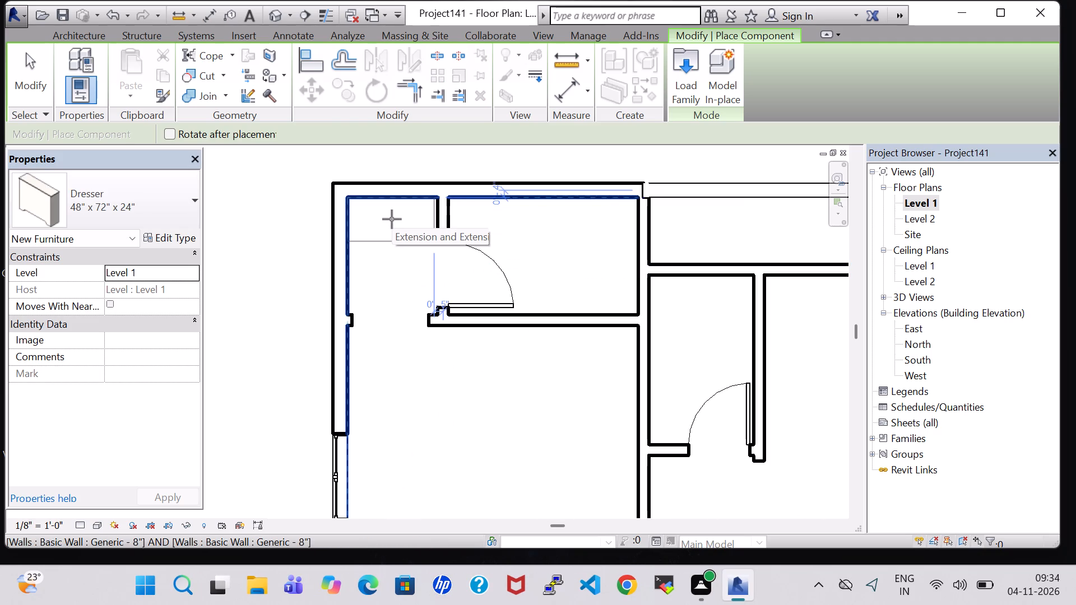
scroll(392, 219, "up", 3)
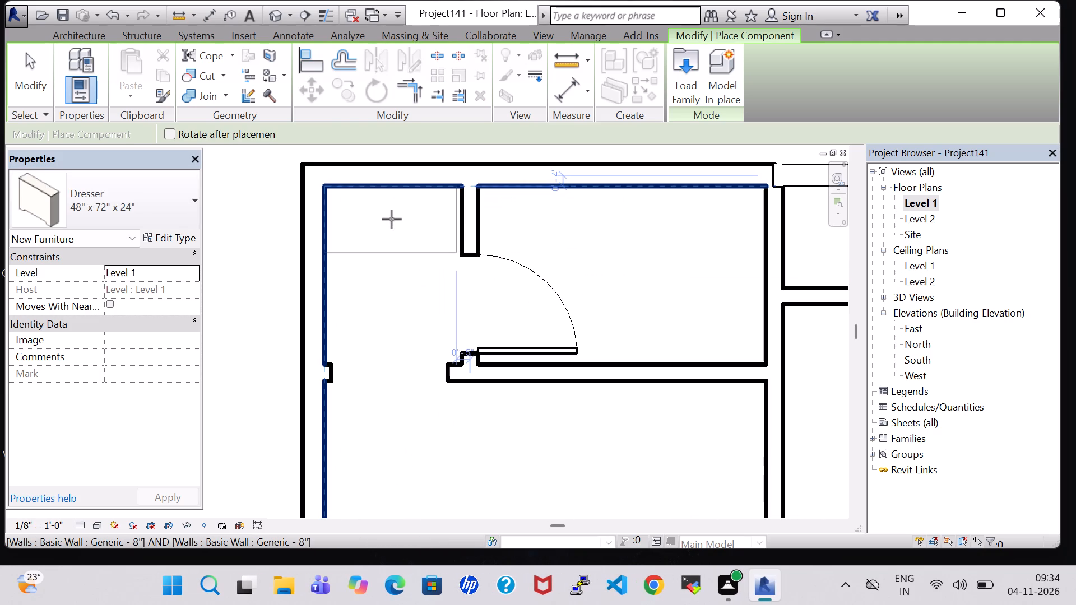
left_click(392, 219)
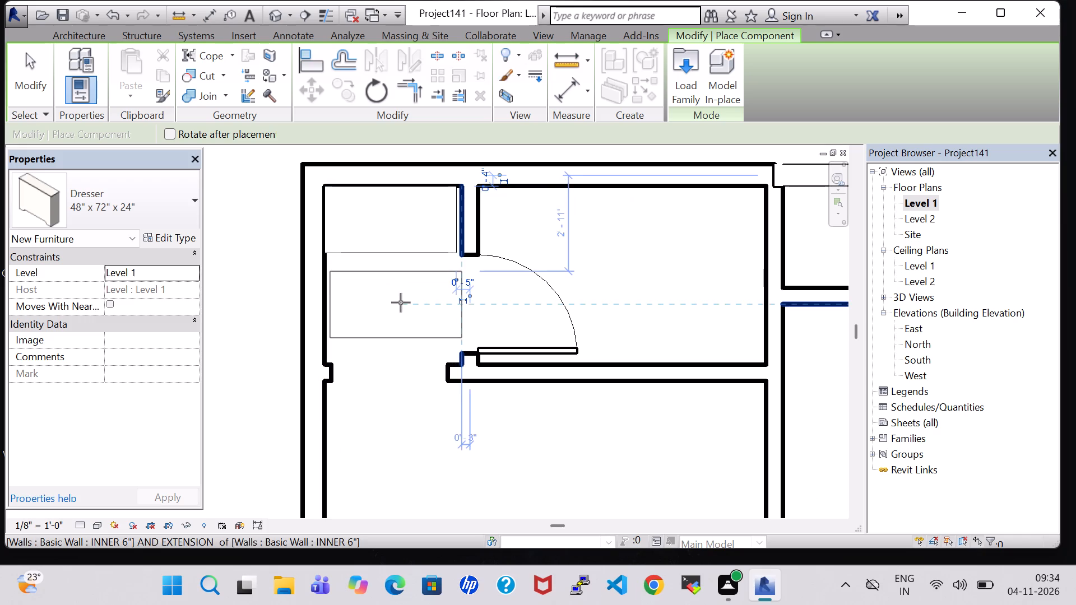
key("Escape")
key("Escape")
left_click(389, 257)
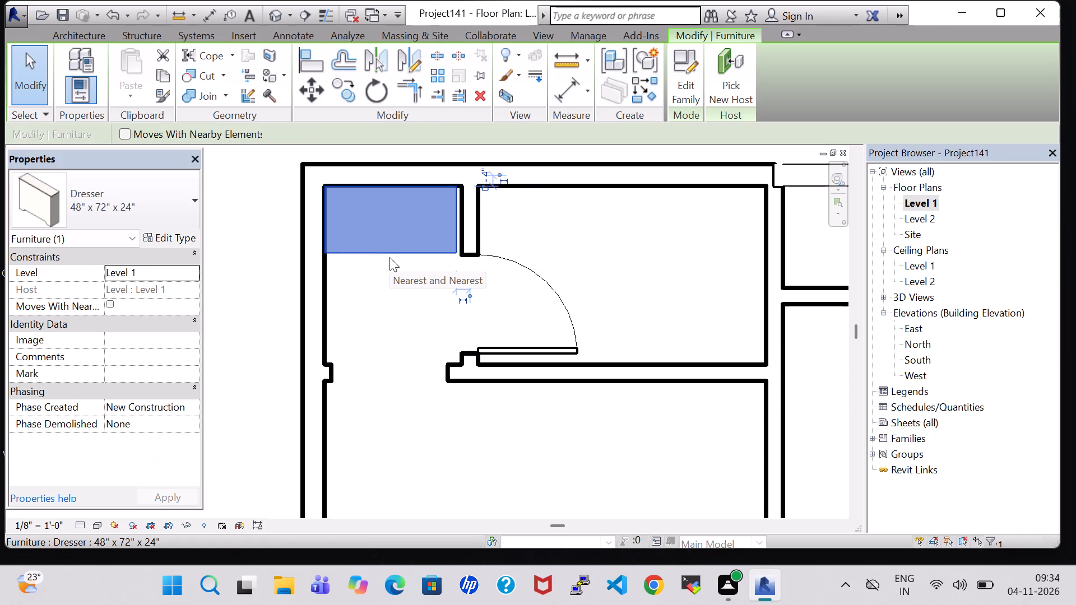
key("Right")
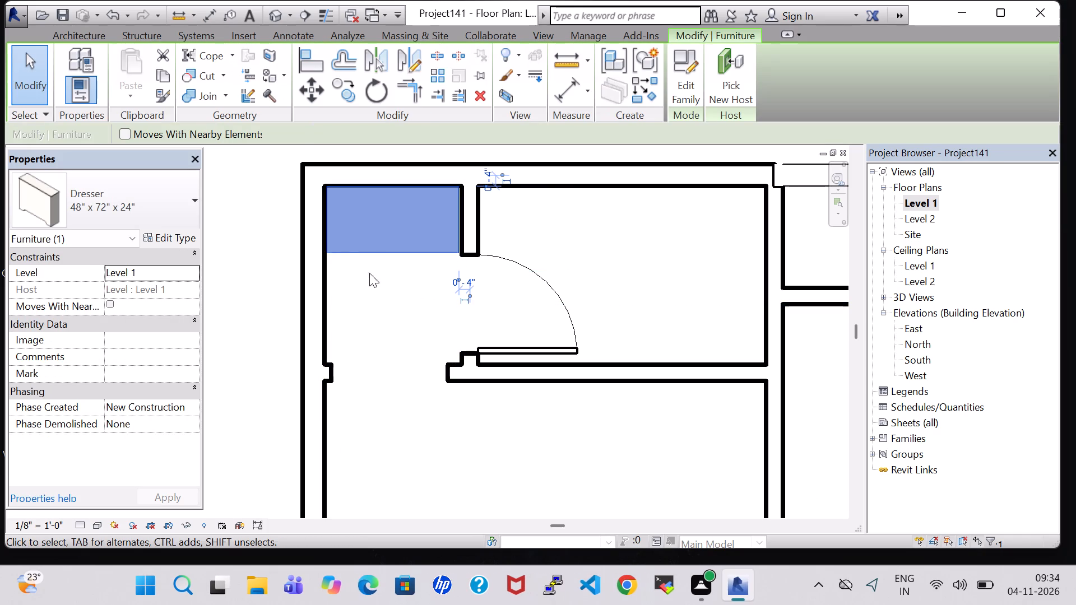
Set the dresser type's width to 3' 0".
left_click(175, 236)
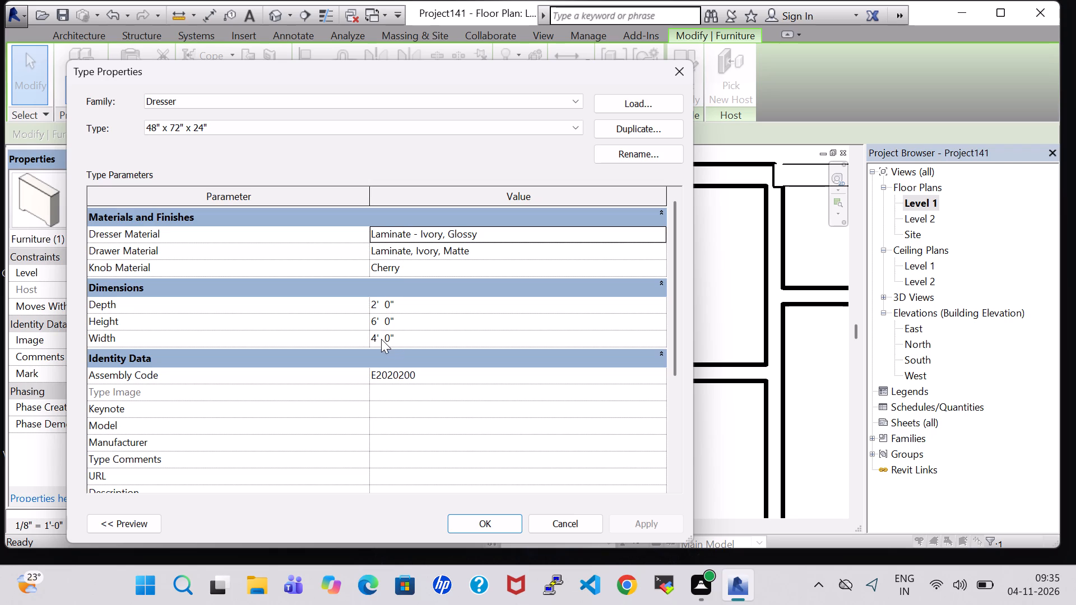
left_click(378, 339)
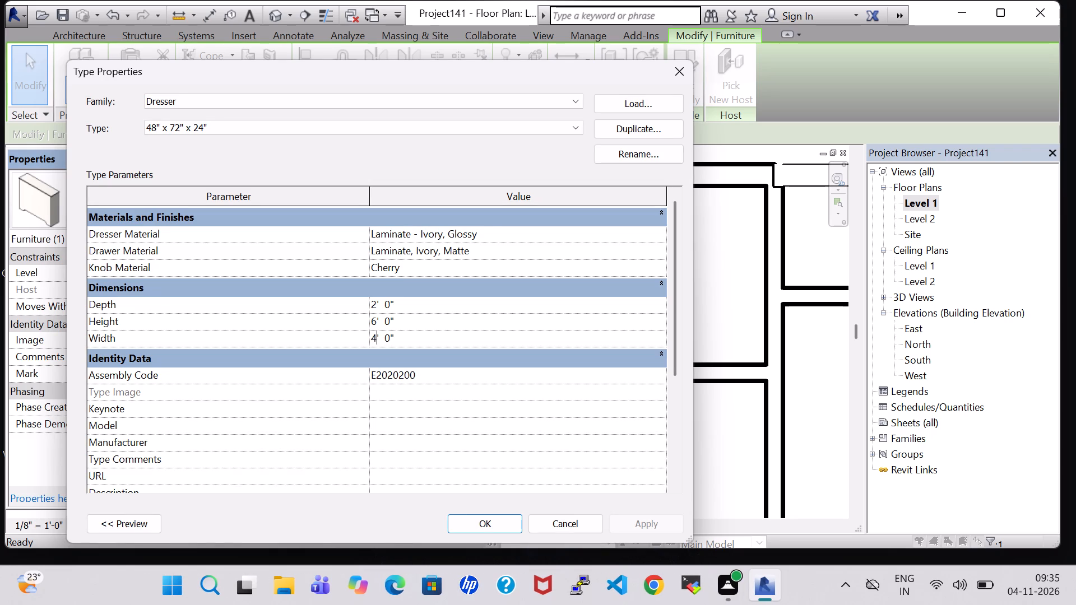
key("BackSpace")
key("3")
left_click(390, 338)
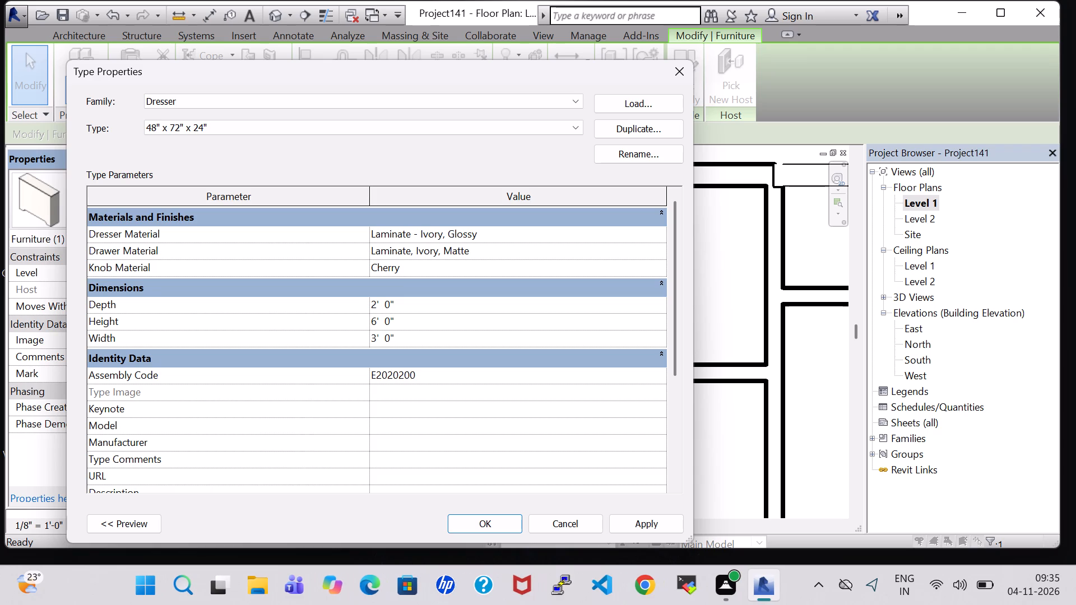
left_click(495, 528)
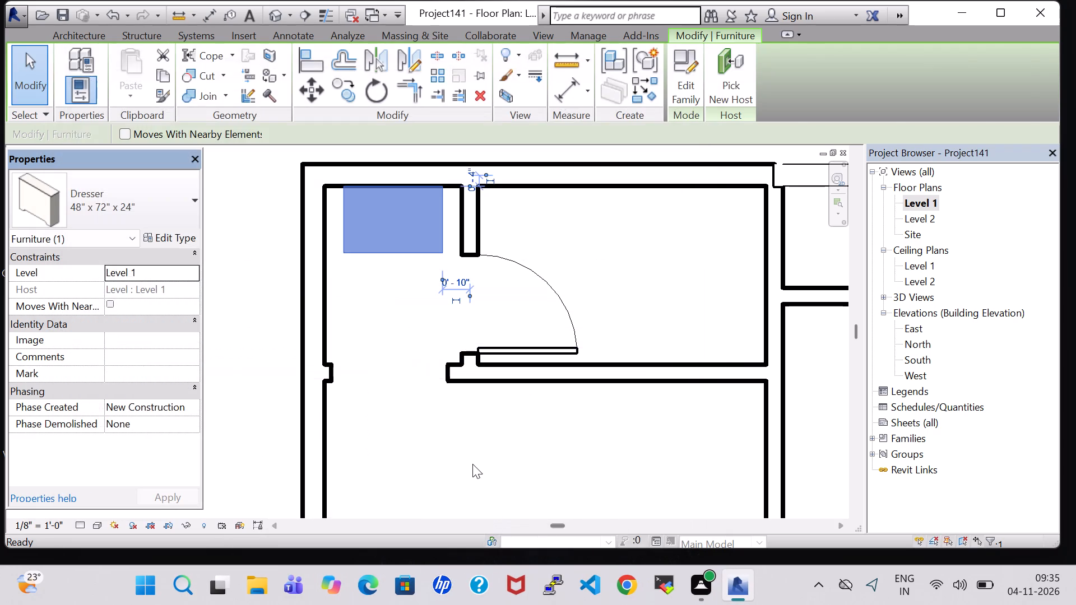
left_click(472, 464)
Measure the spacing between the west exterior wall and the short partition beside the dresser with an aligned dimension.
type("DI")
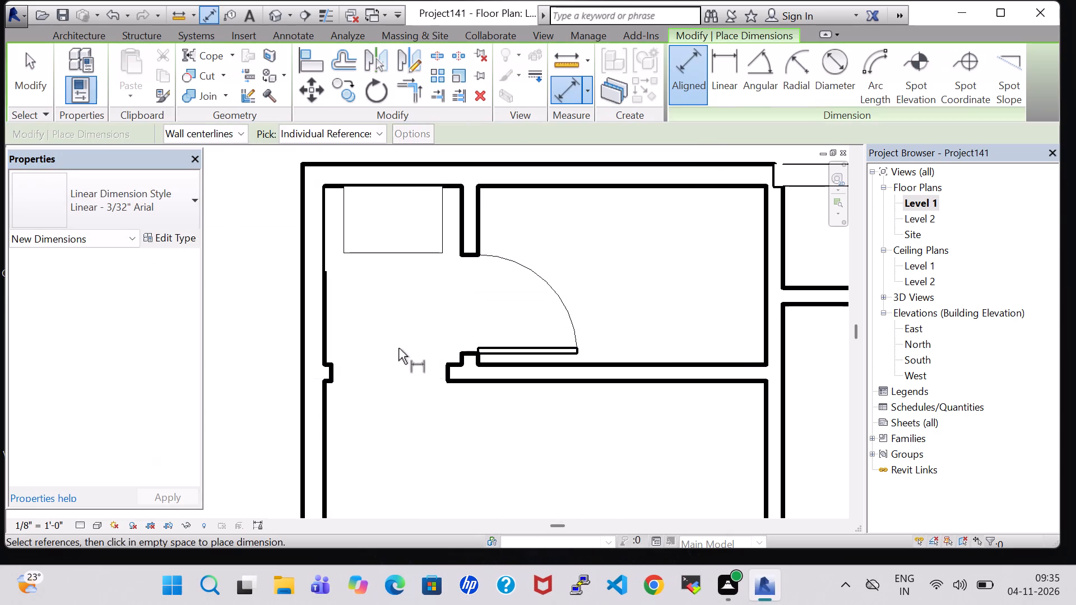
left_click(321, 229)
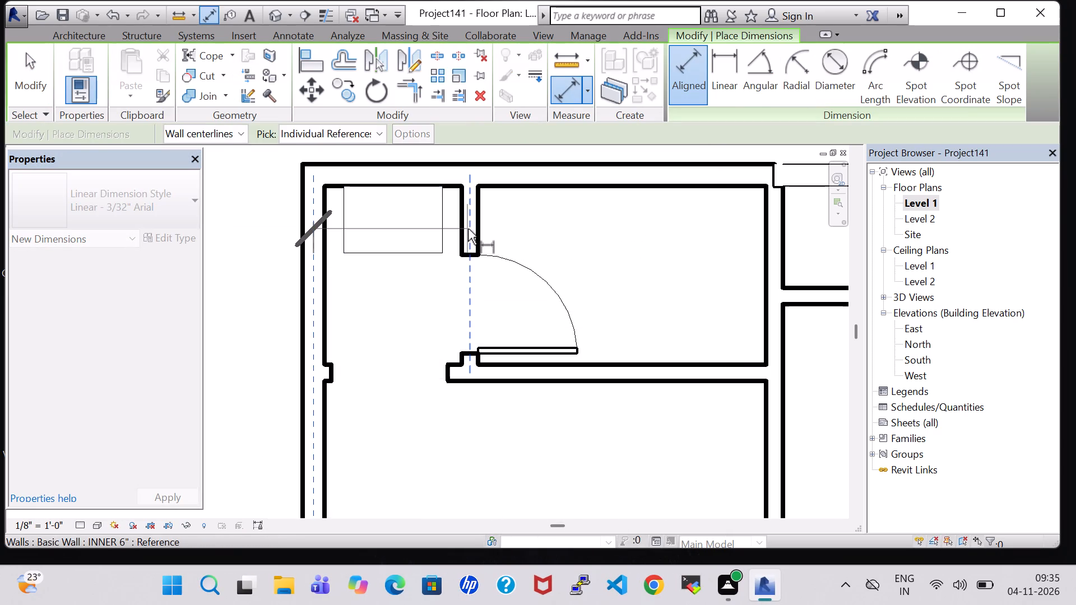
left_click(468, 229)
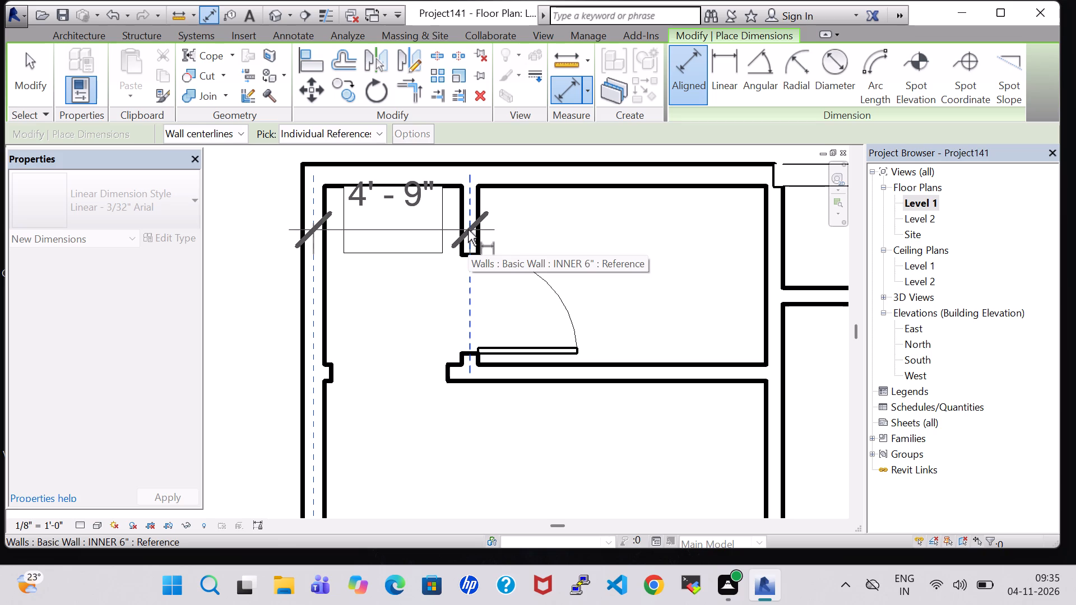
key("Escape")
key("Escape")
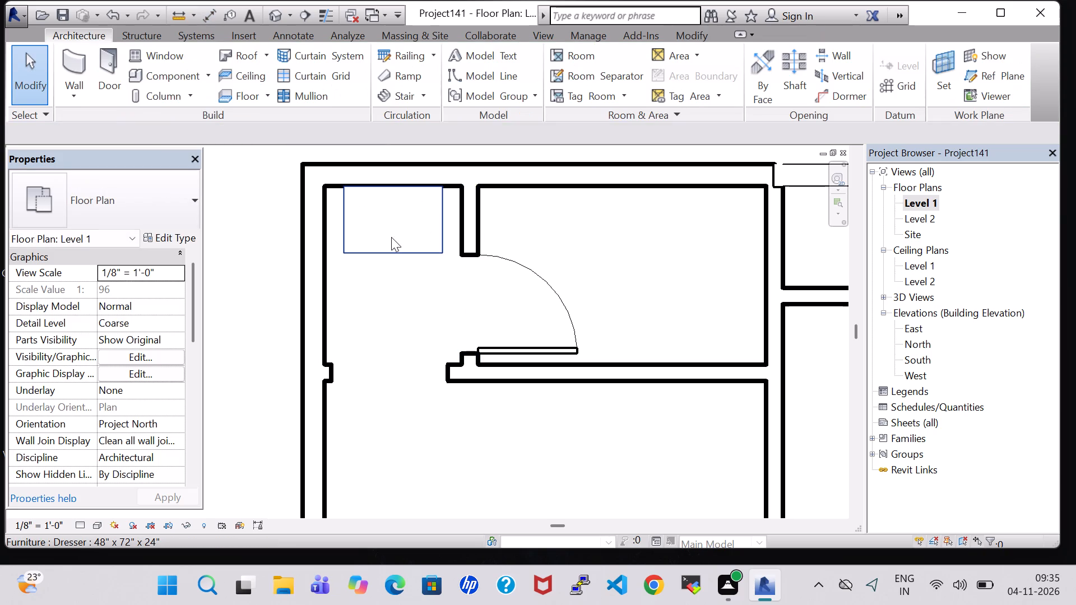
Nudge the dresser about 2" south, away from the north exterior wall.
left_click(389, 255)
key("Down")
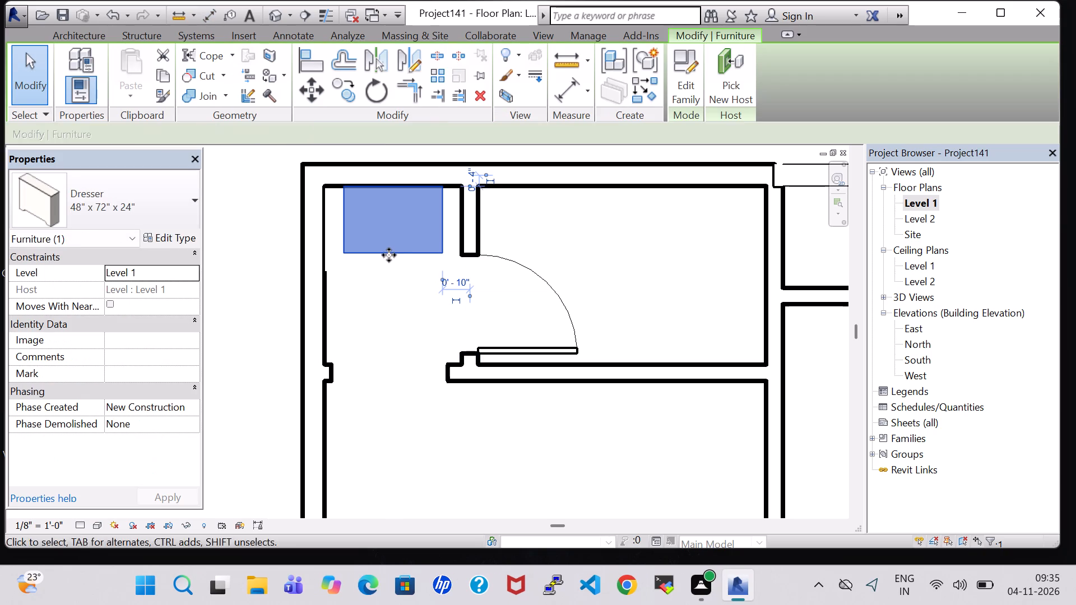
key("Down")
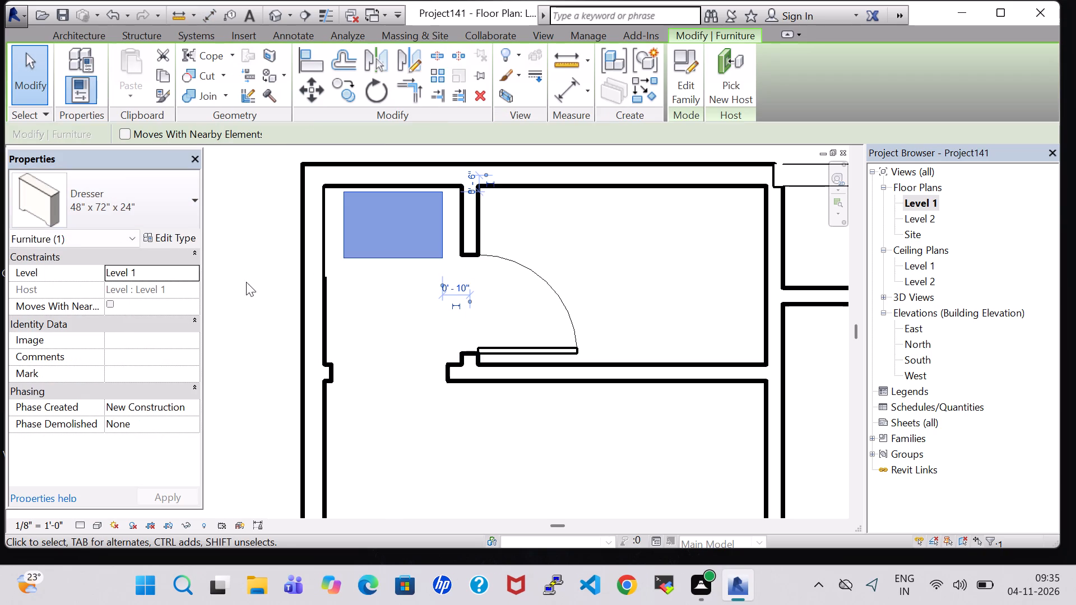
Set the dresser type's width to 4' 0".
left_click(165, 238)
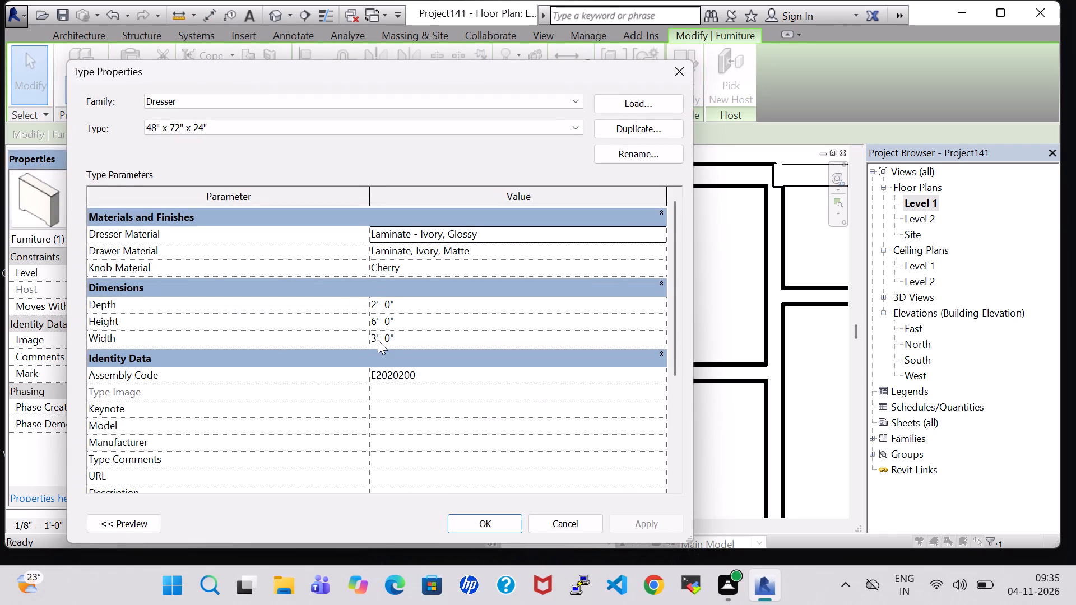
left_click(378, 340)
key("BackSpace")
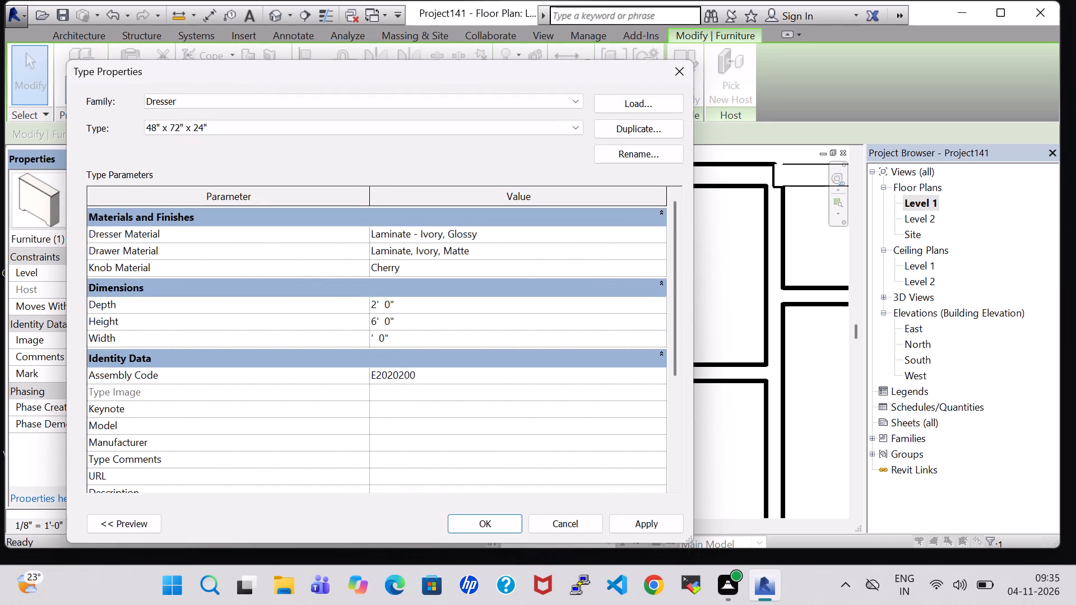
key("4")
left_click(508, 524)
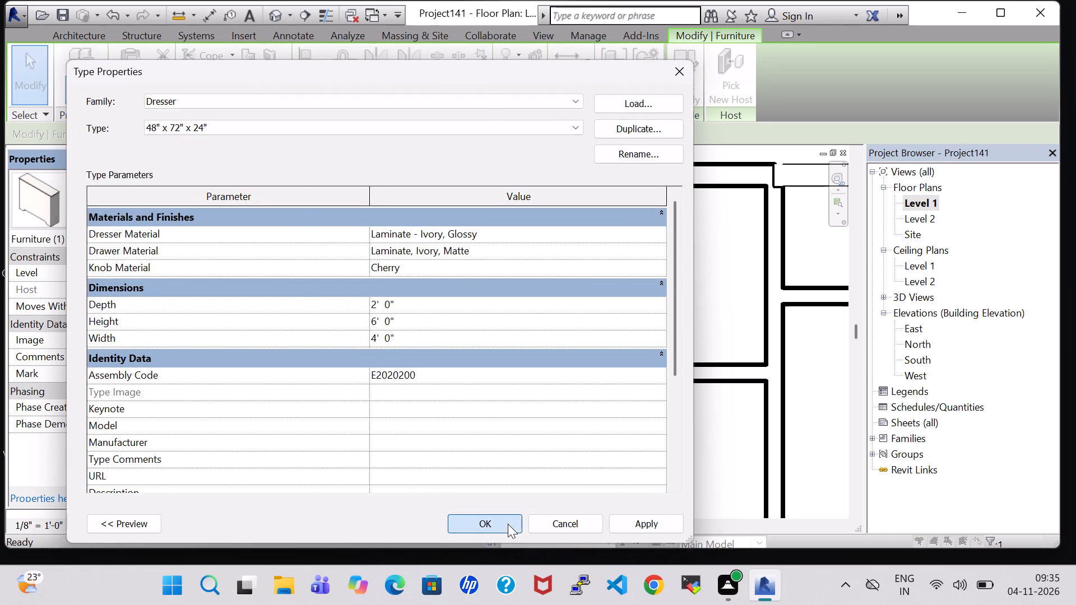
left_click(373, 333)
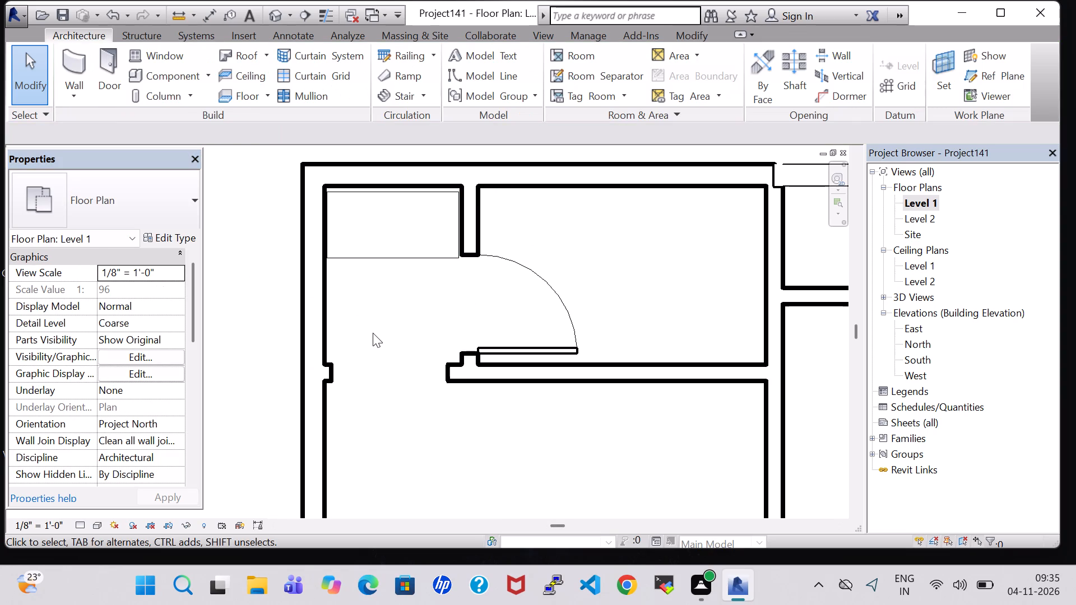
Examine the dresser in the 3D view, checking its fit between the west wall and the short partition.
left_click(268, 15)
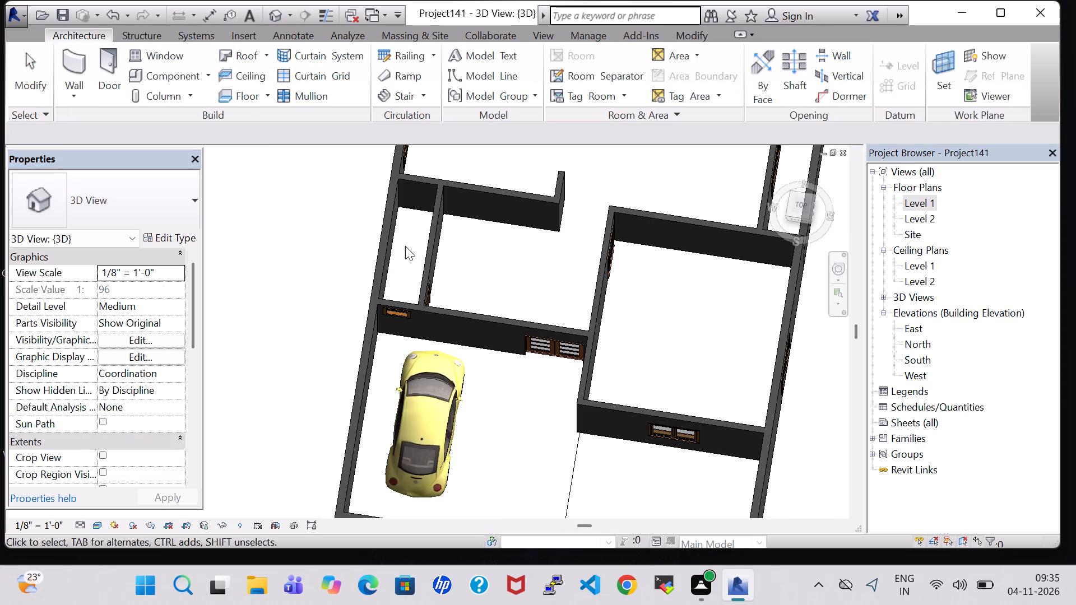
middle_click_drag(509, 296, 535, 575)
scroll(527, 417, "up", 1)
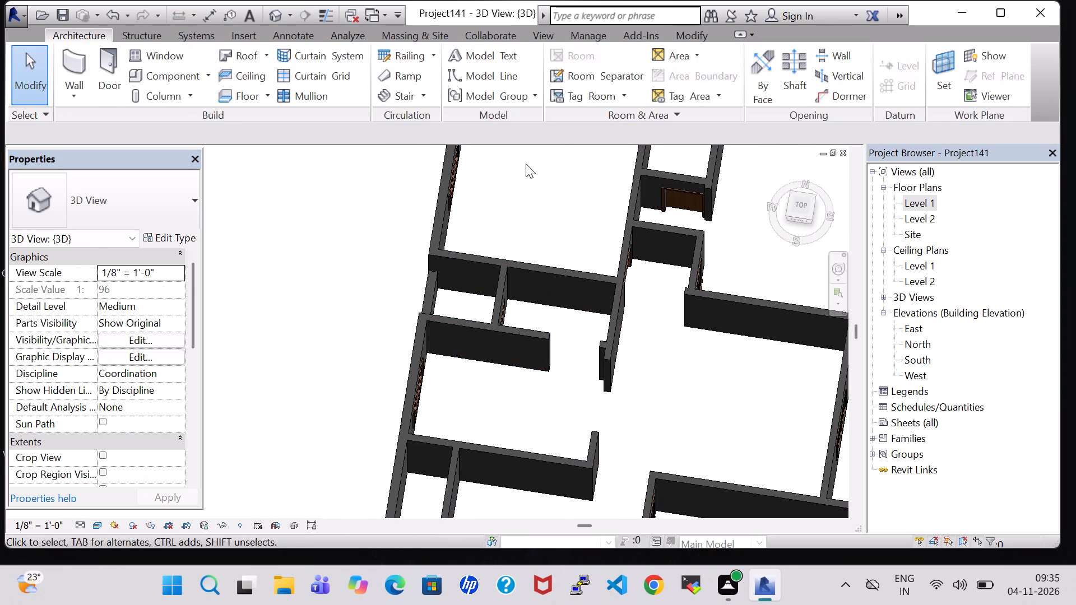
middle_click_drag(526, 164, 546, 502)
scroll(546, 476, "up", 1)
scroll(513, 387, "up", 8)
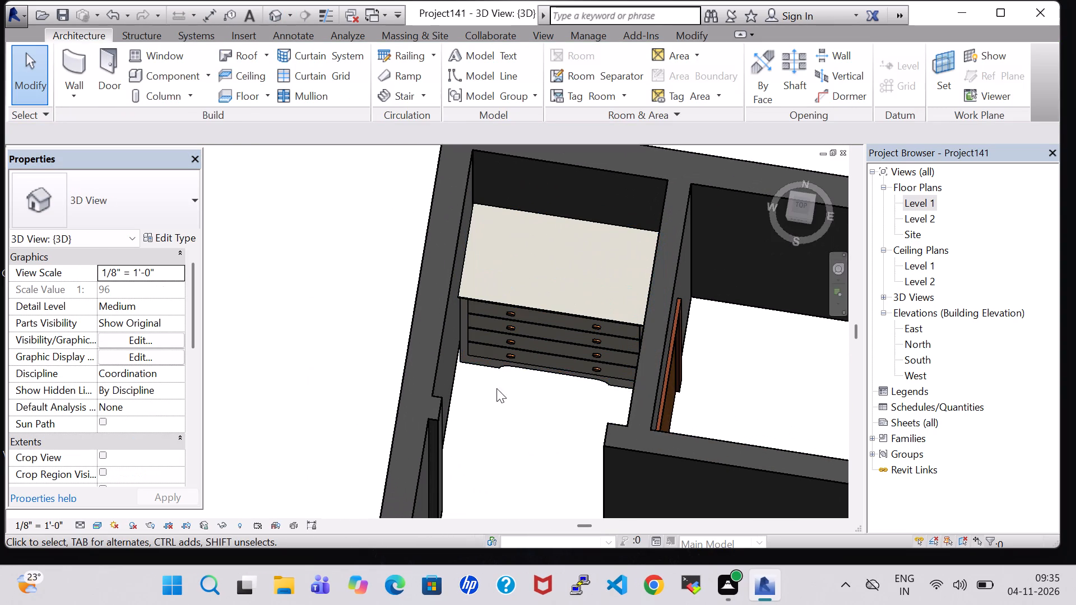
middle_click_drag(493, 401, 497, 376)
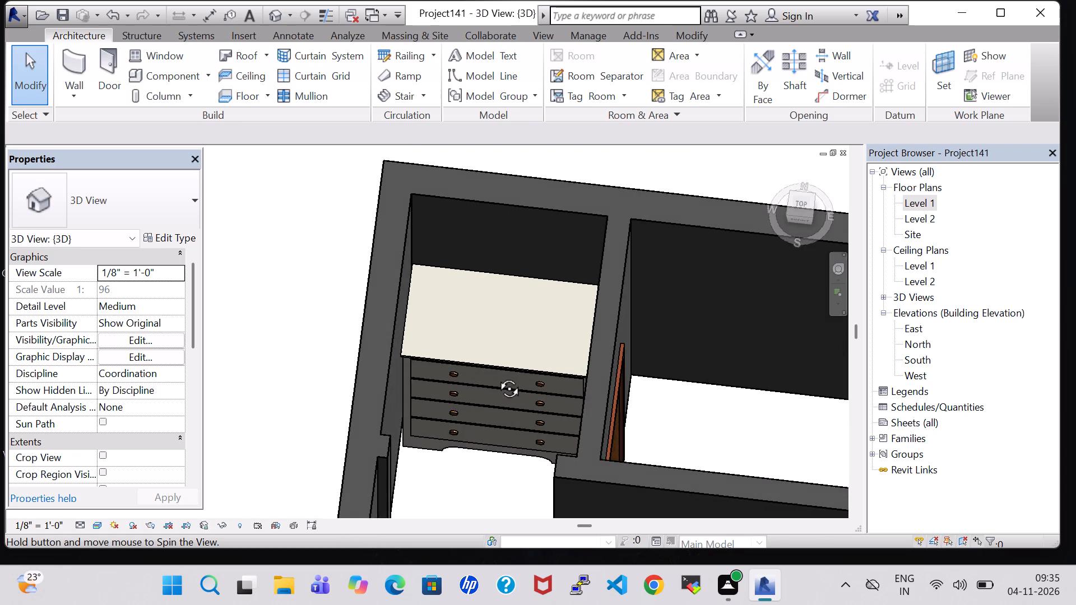
middle_click_drag(497, 376, 511, 381)
scroll(502, 388, "up", 1)
middle_click_drag(502, 388, 551, 368)
middle_click_drag(508, 351, 525, 363)
middle_click_drag(428, 424, 560, 198)
scroll(366, 342, "up", 2)
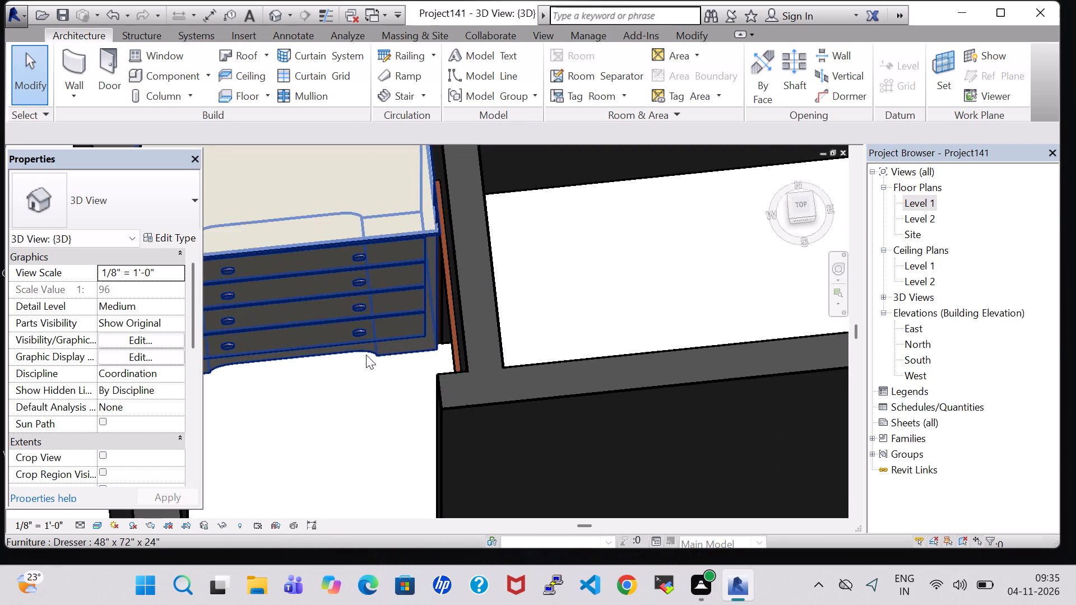
middle_click_drag(359, 380, 358, 341, "shift")
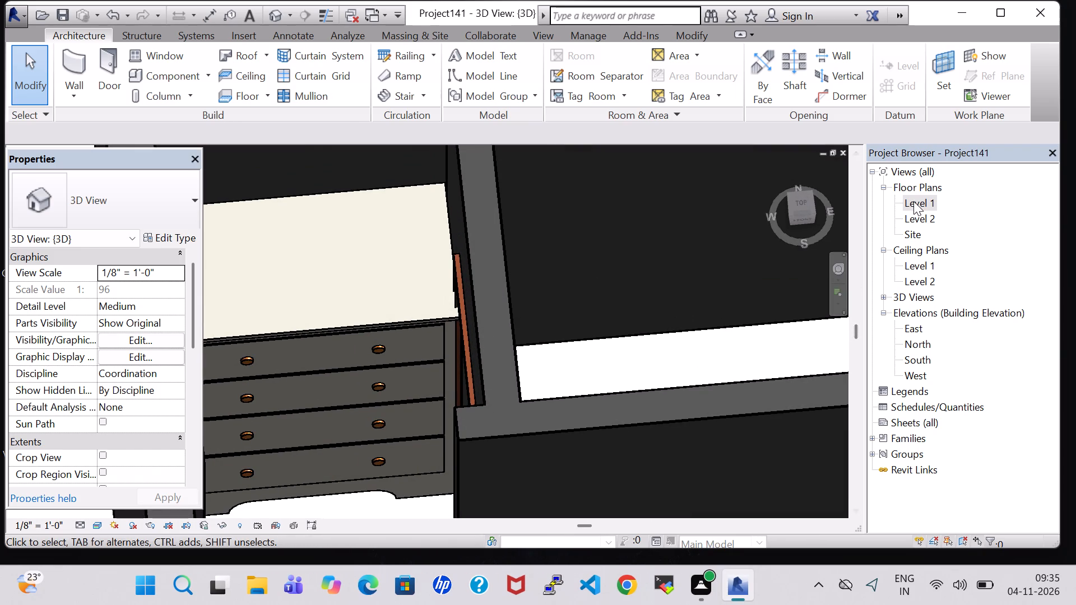
From the Level 1 plan, set the dresser type's width to 3' 8".
double_click(915, 201)
left_click(399, 261)
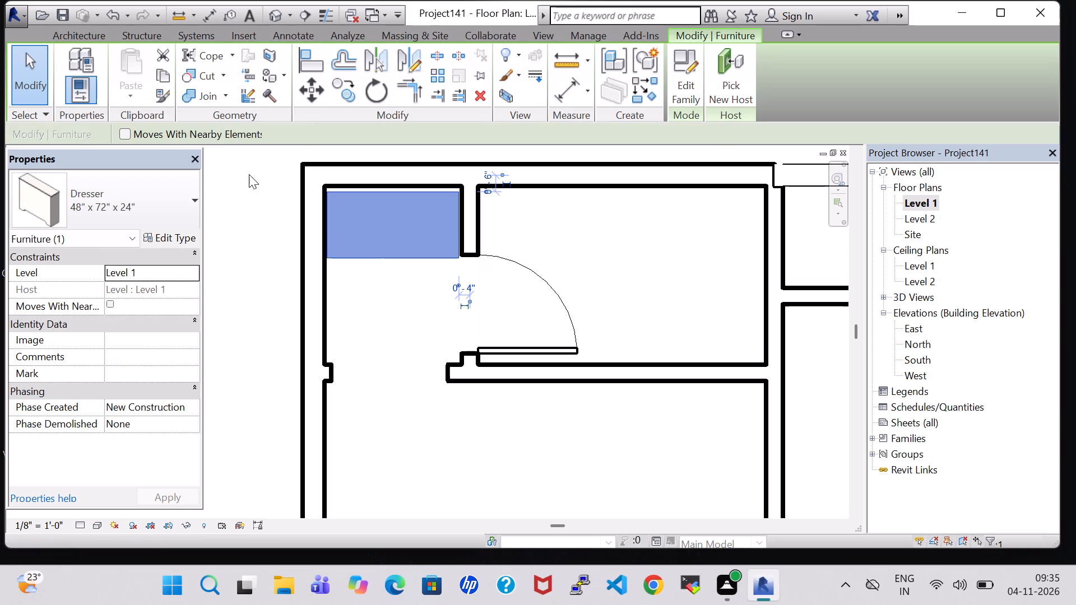
left_click(168, 236)
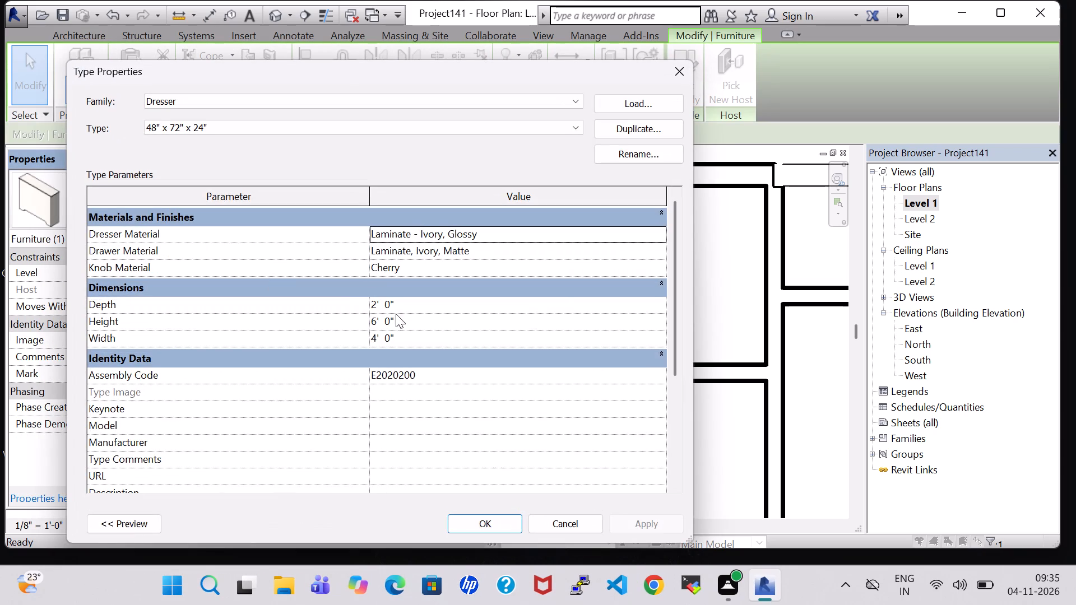
left_click(379, 341)
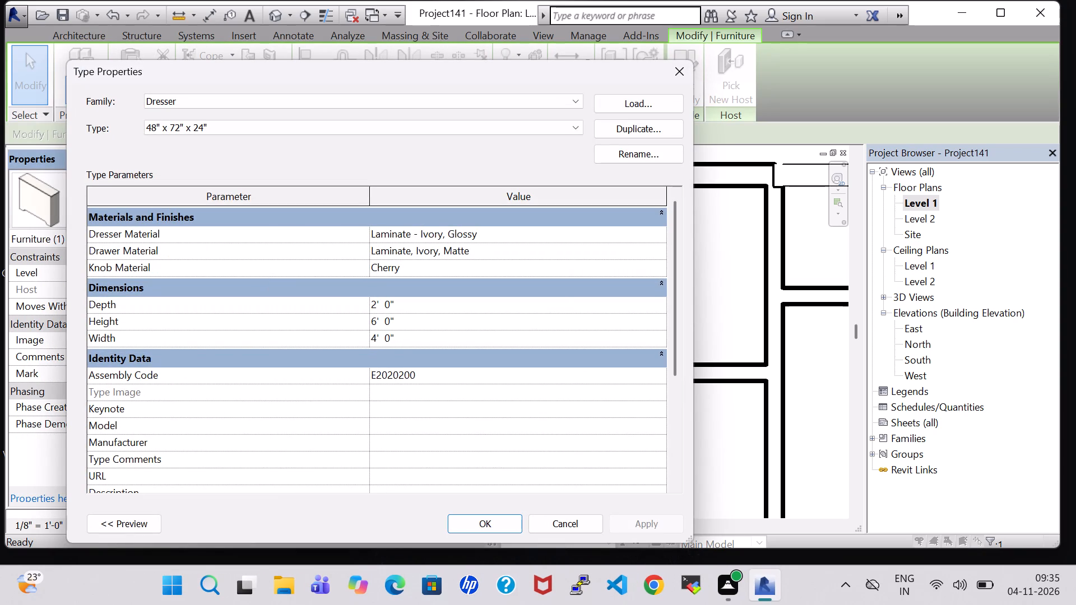
left_click(377, 339)
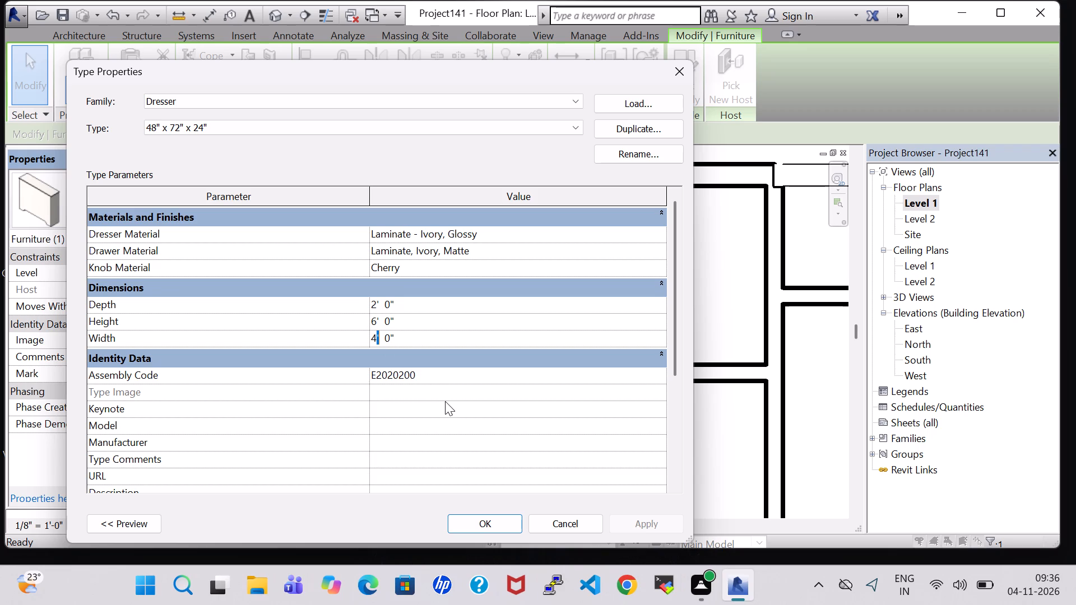
key("Left")
key("Left")
key("Right")
key("BackSpace")
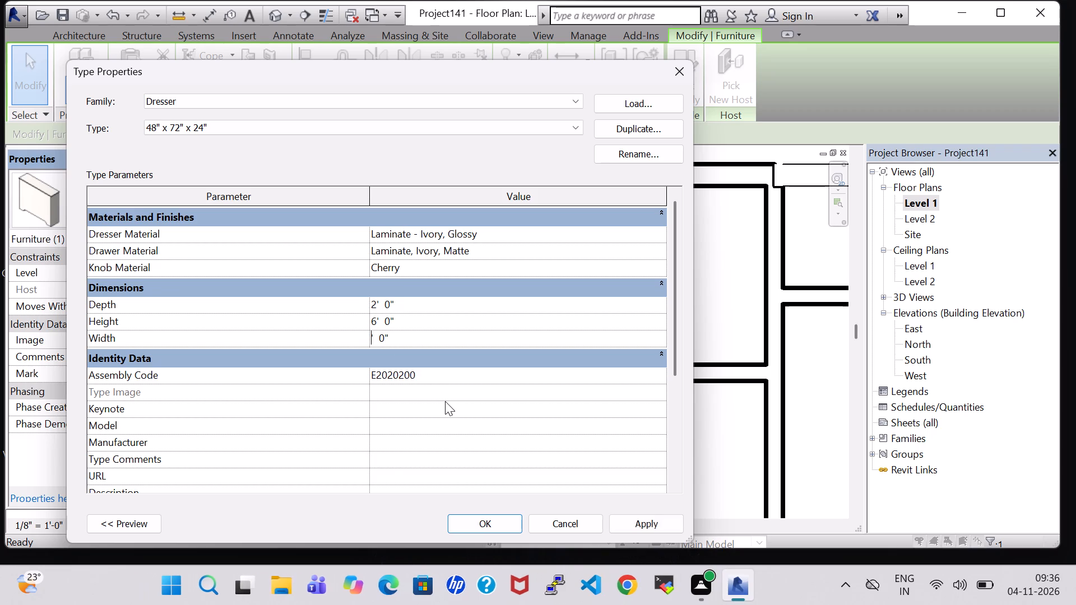
key("3")
left_click(390, 342)
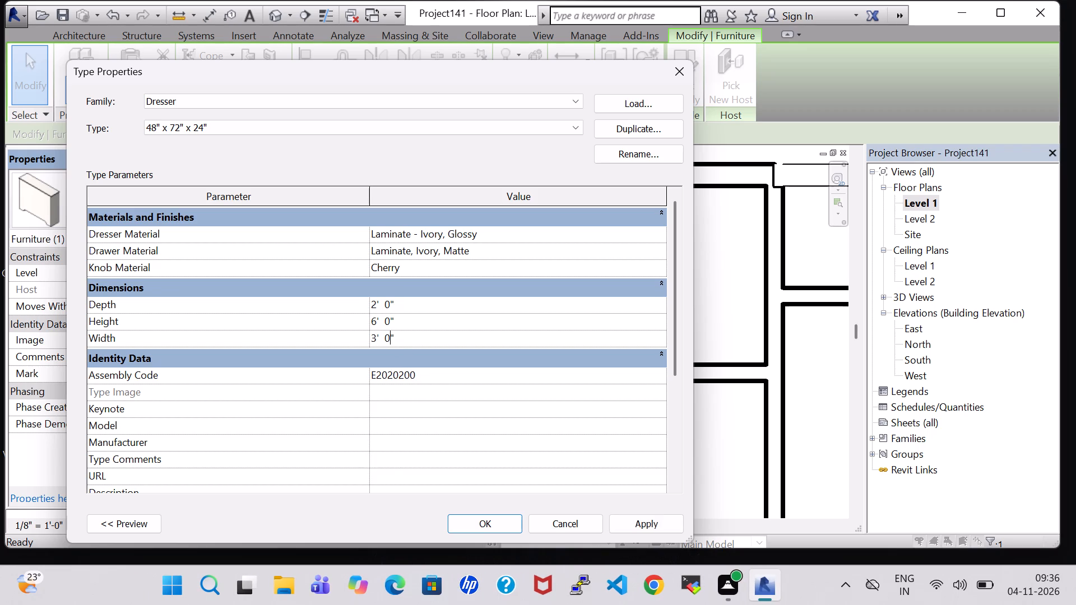
key("BackSpace")
key("8")
key("Return")
left_click(488, 529)
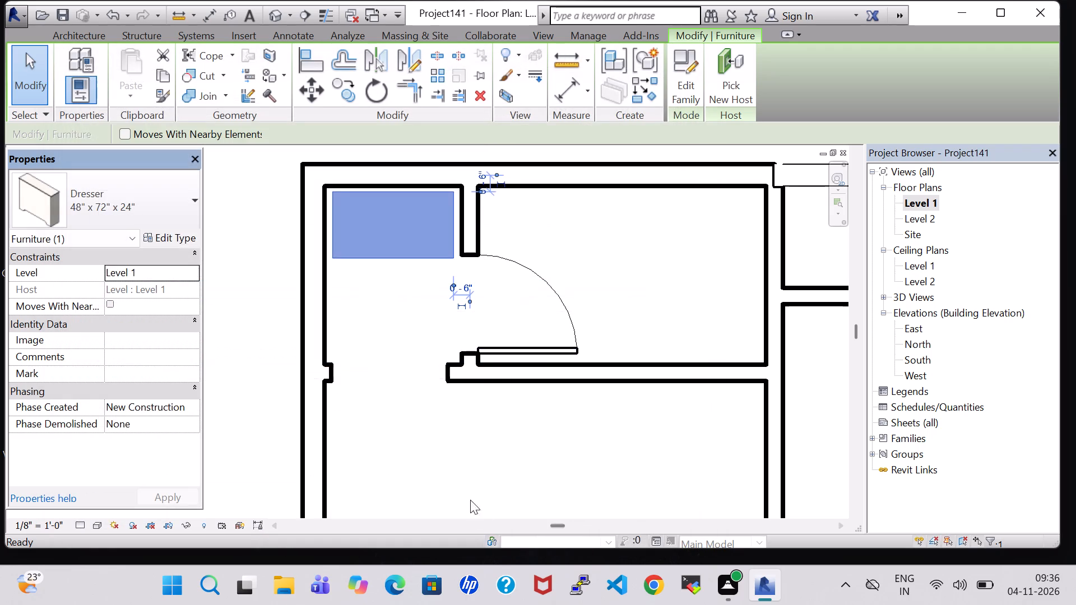
Nudge the short partition wall east of the dresser, together with its hosted door, slightly south by two increments.
left_click(376, 357)
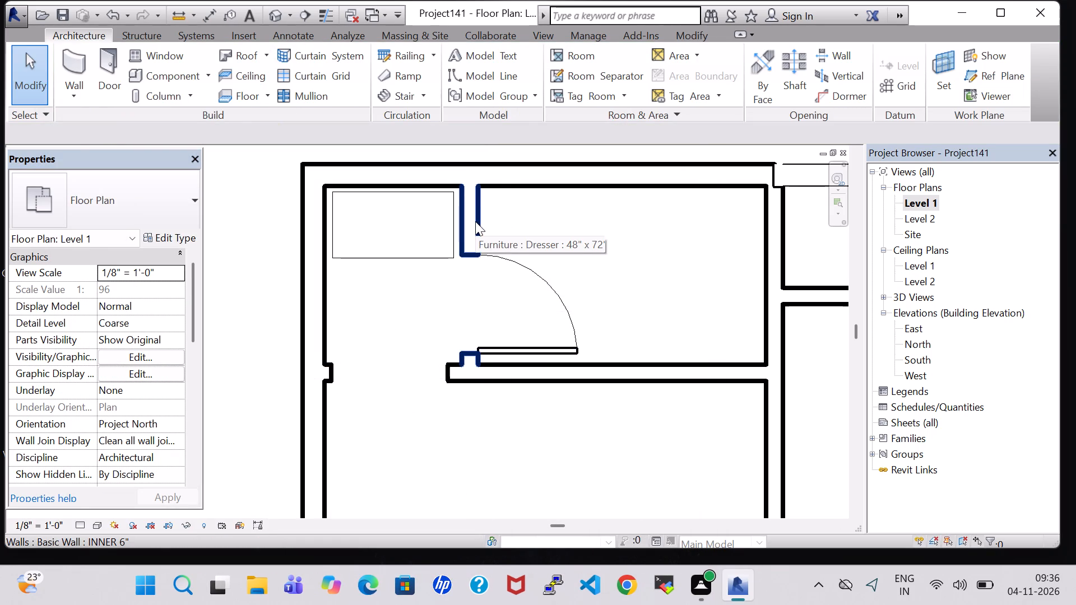
scroll(475, 221, "up", 6)
left_click(494, 257)
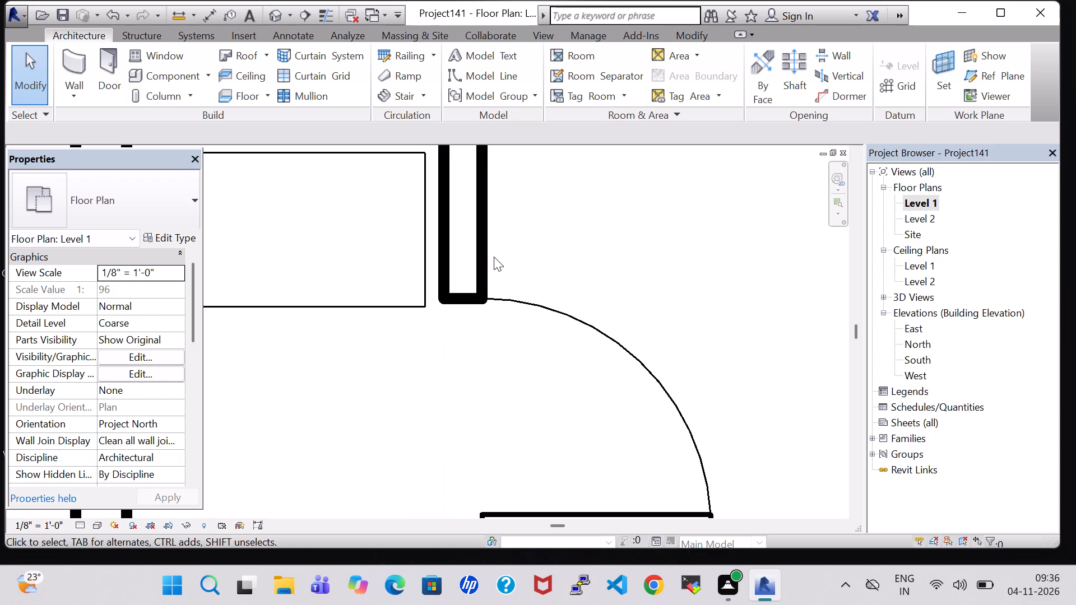
scroll(493, 258, "down", 2)
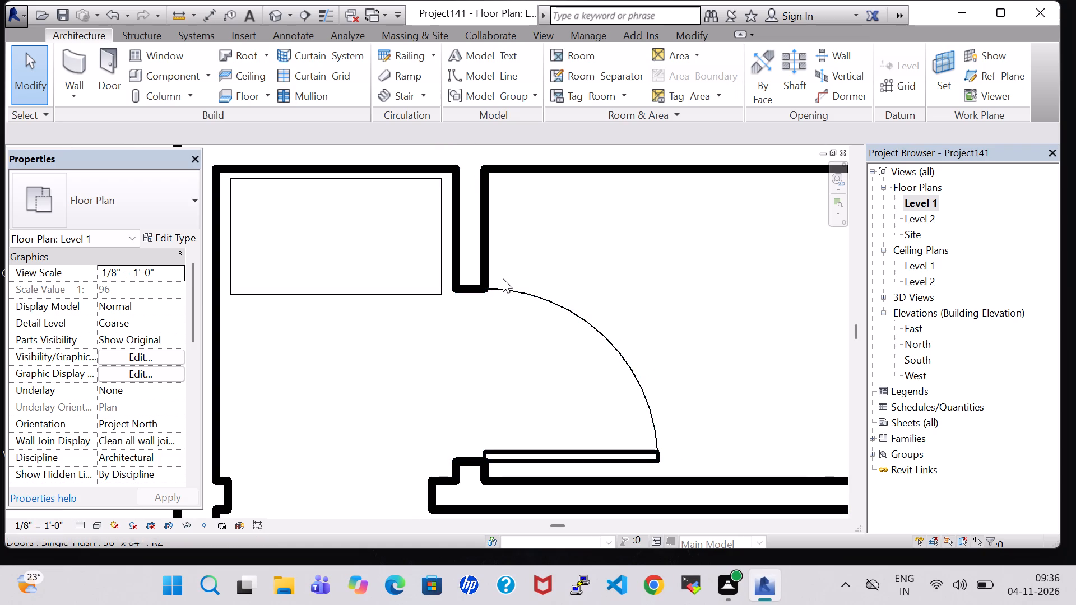
left_click(537, 258)
left_click(467, 284)
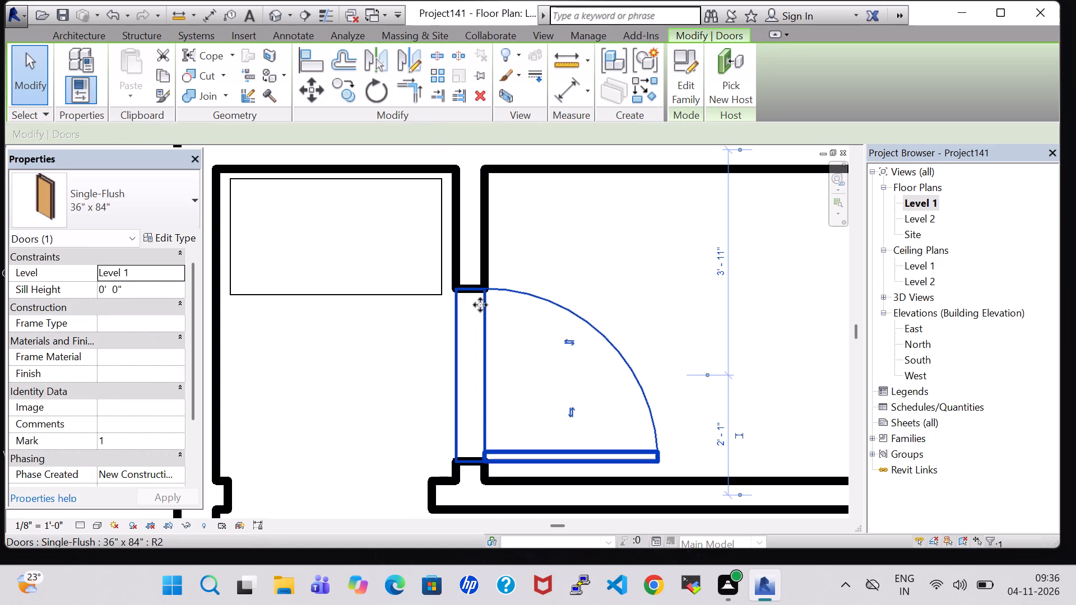
left_click(549, 265)
left_click(481, 229)
key("Down")
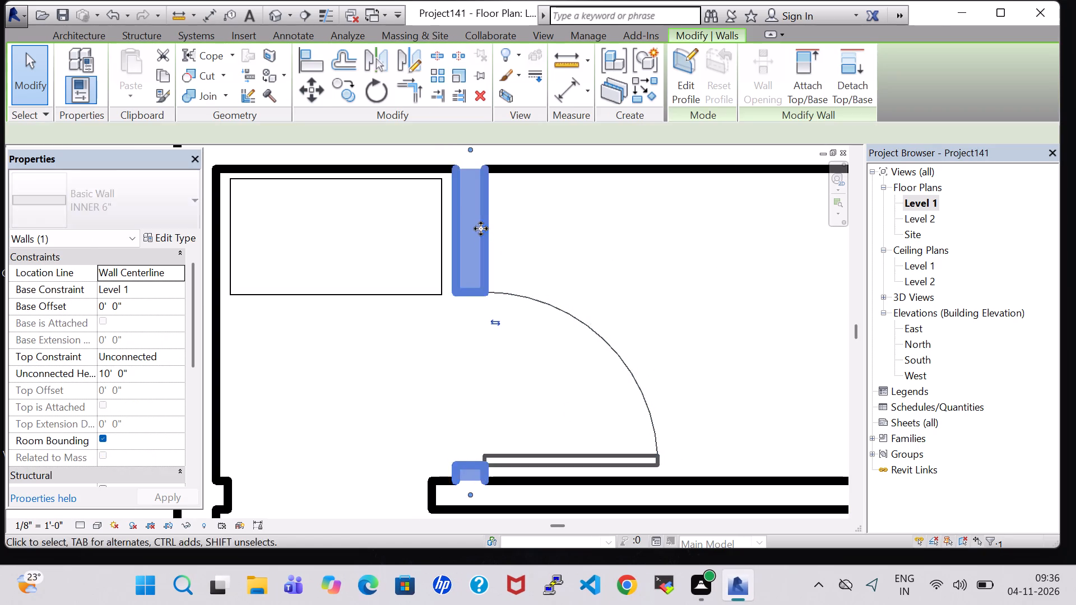
key("Down")
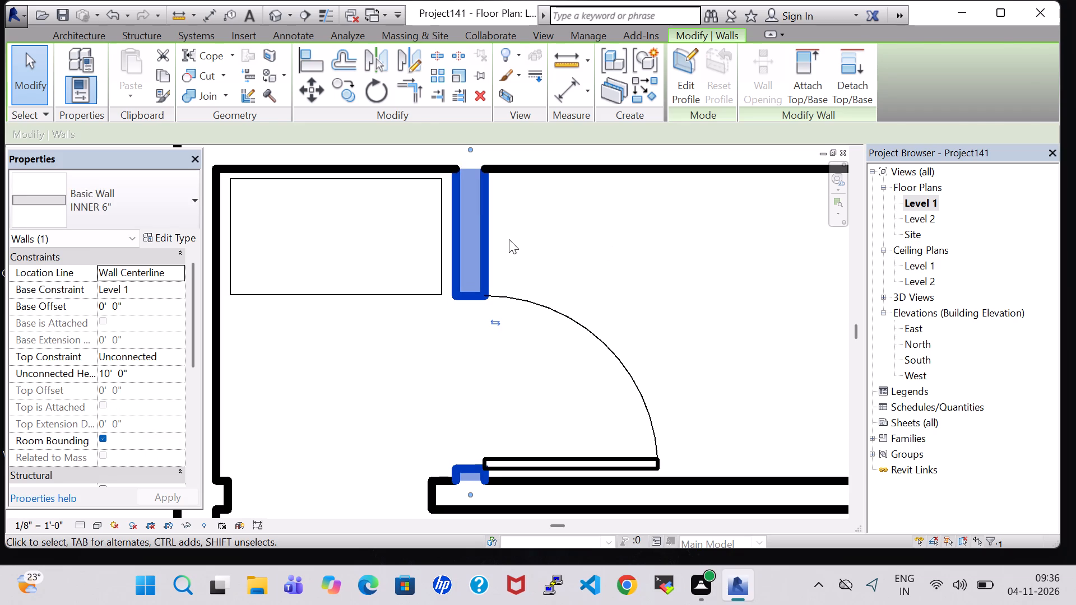
left_click(509, 239)
scroll(415, 347, "down", 5)
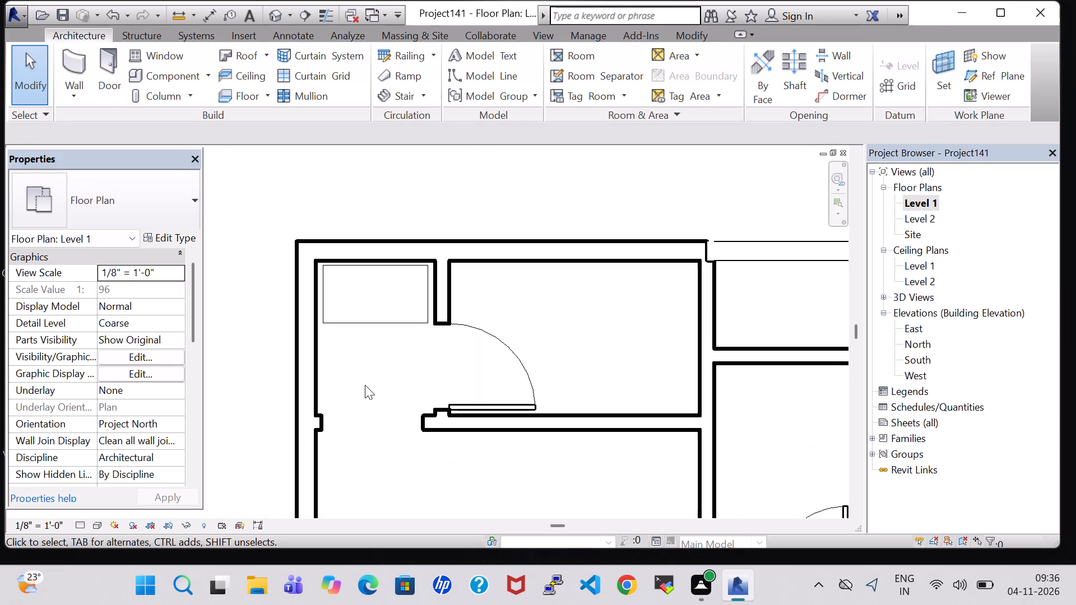
scroll(363, 362, "down", 2)
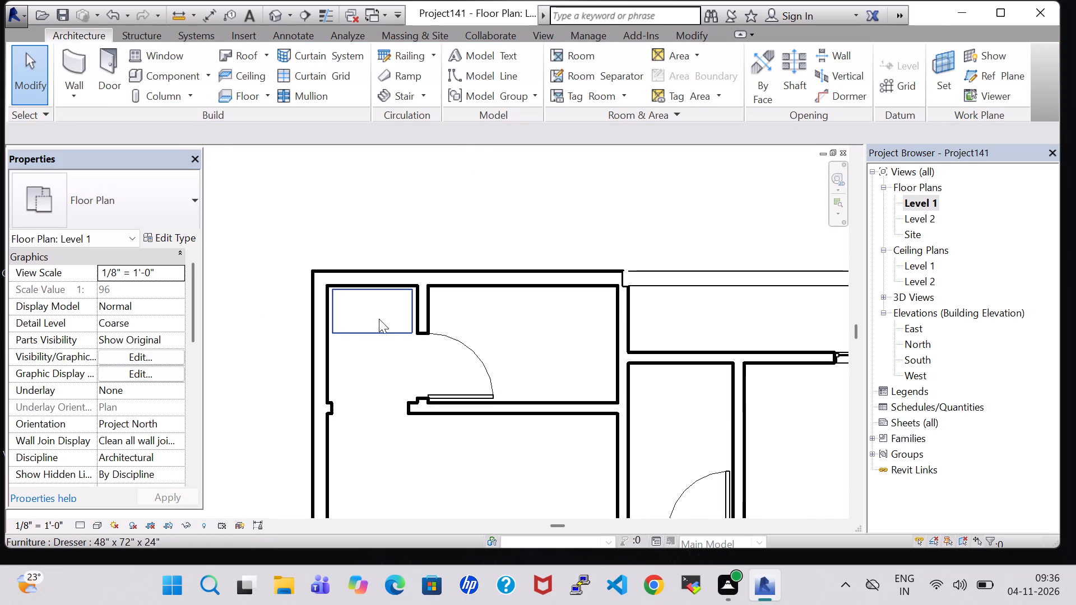
From the 3D view, set the dresser type's Dresser Material to Wood Door Panel - Birch.
left_click(269, 17)
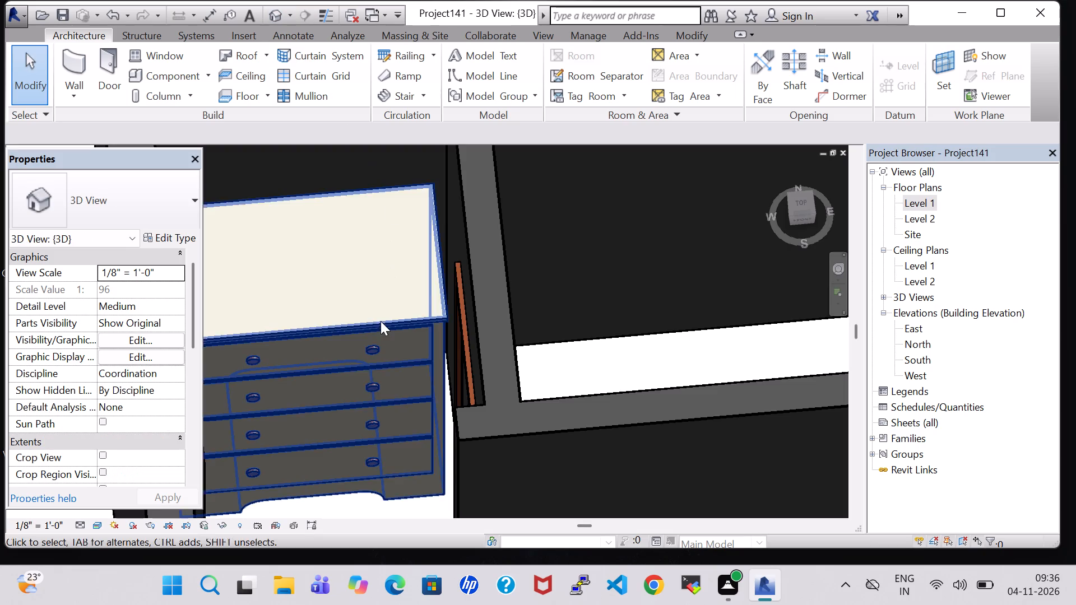
left_click(382, 325)
left_click(178, 232)
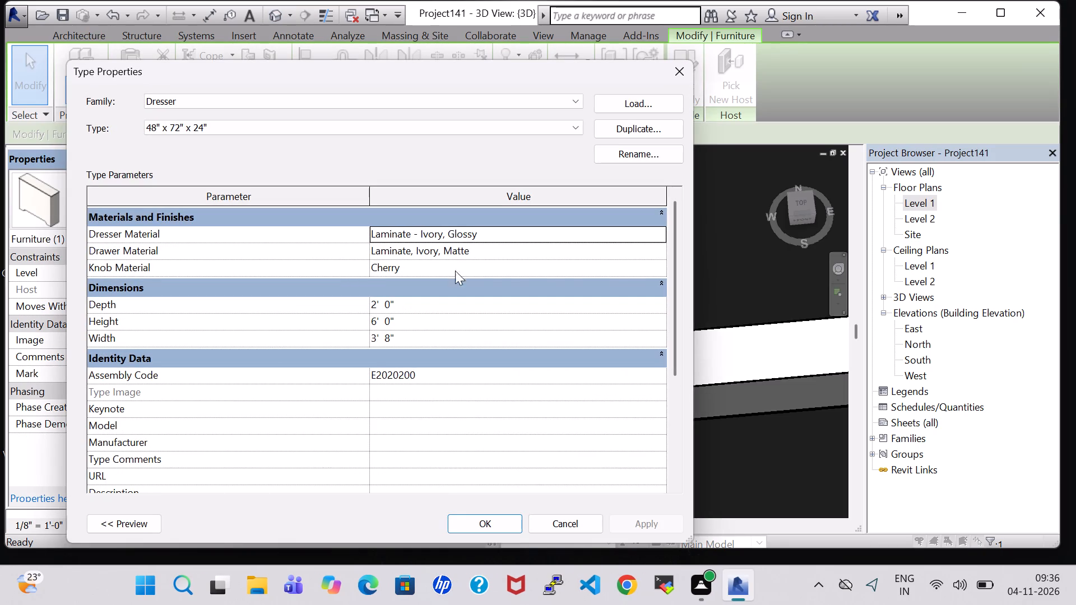
left_click(658, 227)
scroll(391, 259, "down", 5)
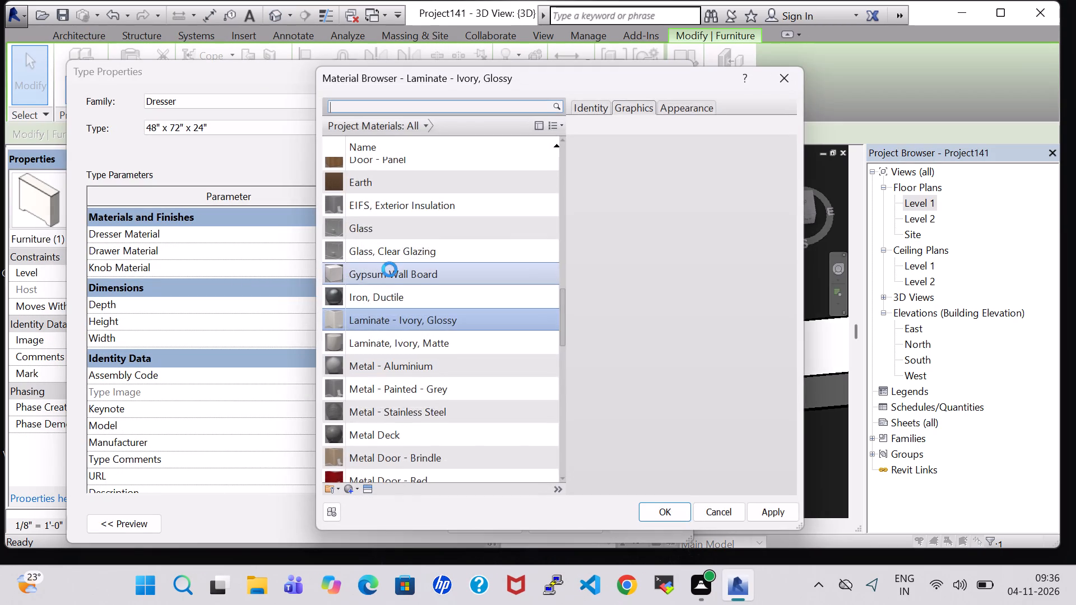
scroll(389, 269, "down", 17)
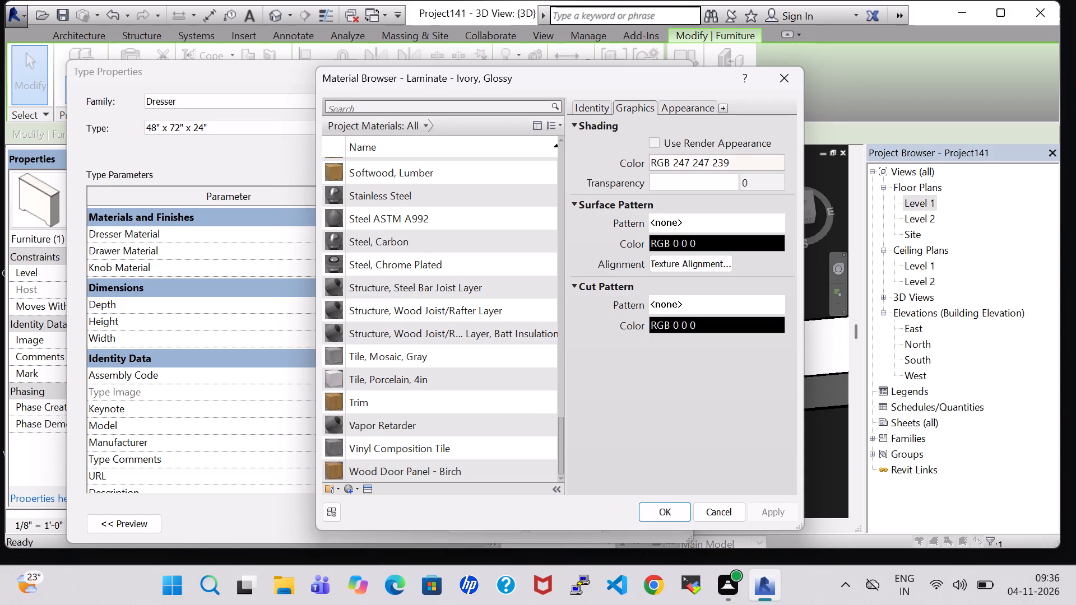
left_click(560, 477)
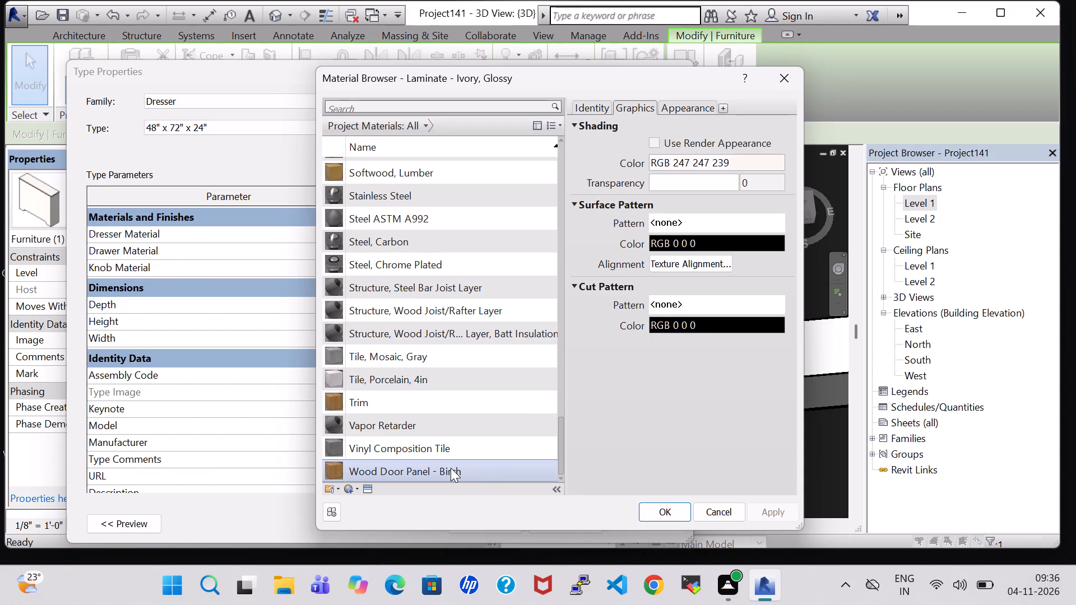
scroll(451, 468, "up", 8)
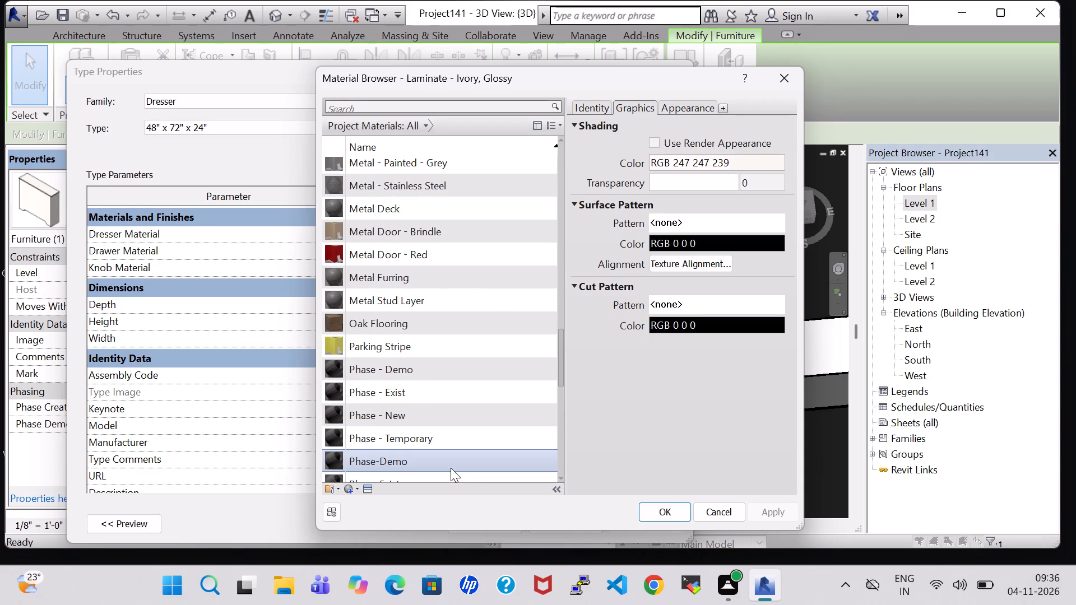
scroll(451, 468, "down", 16)
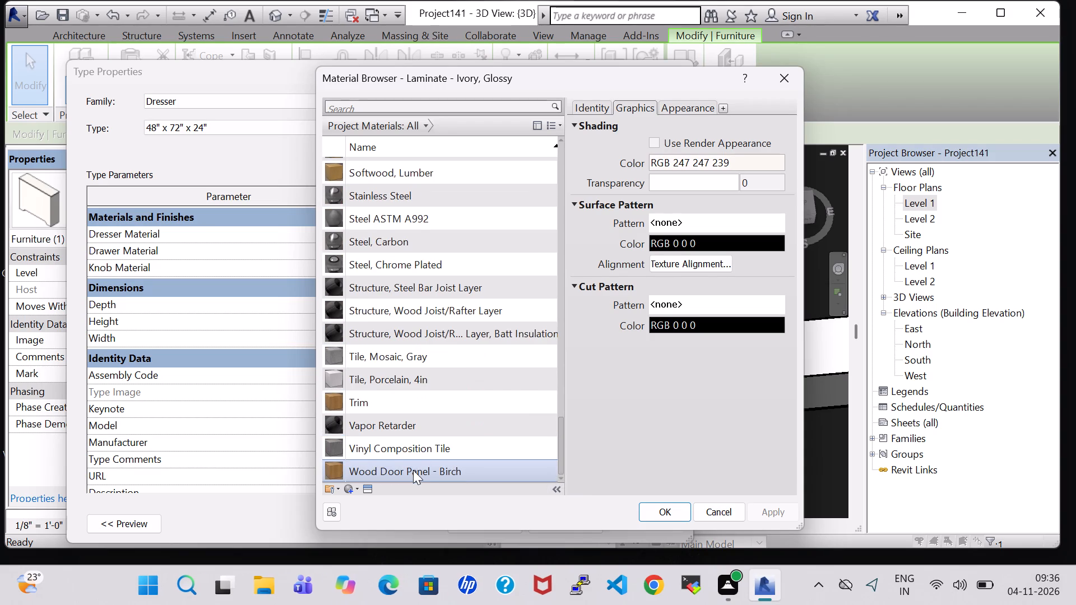
left_click(413, 470)
left_click(652, 516)
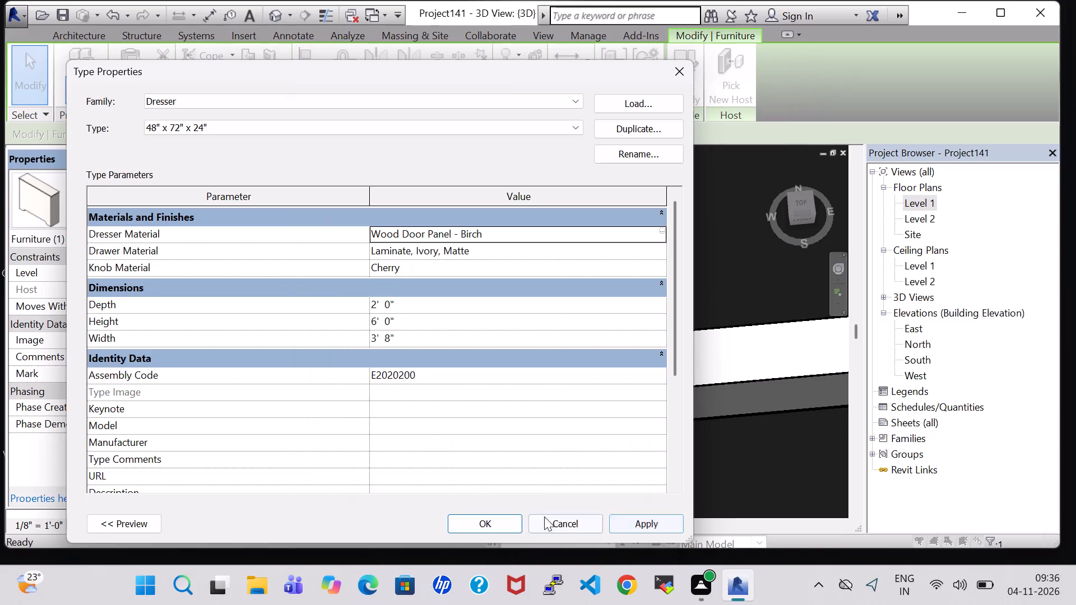
Set the dresser type's Drawer Material to Wood Door Panel - Birch and apply the type changes.
left_click(662, 245)
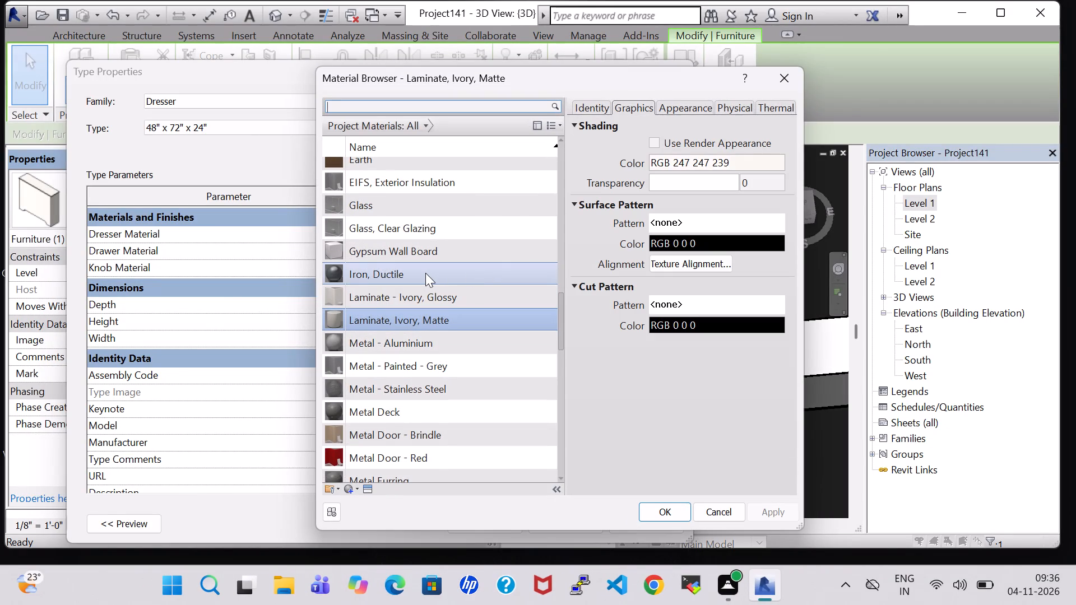
scroll(425, 273, "down", 16)
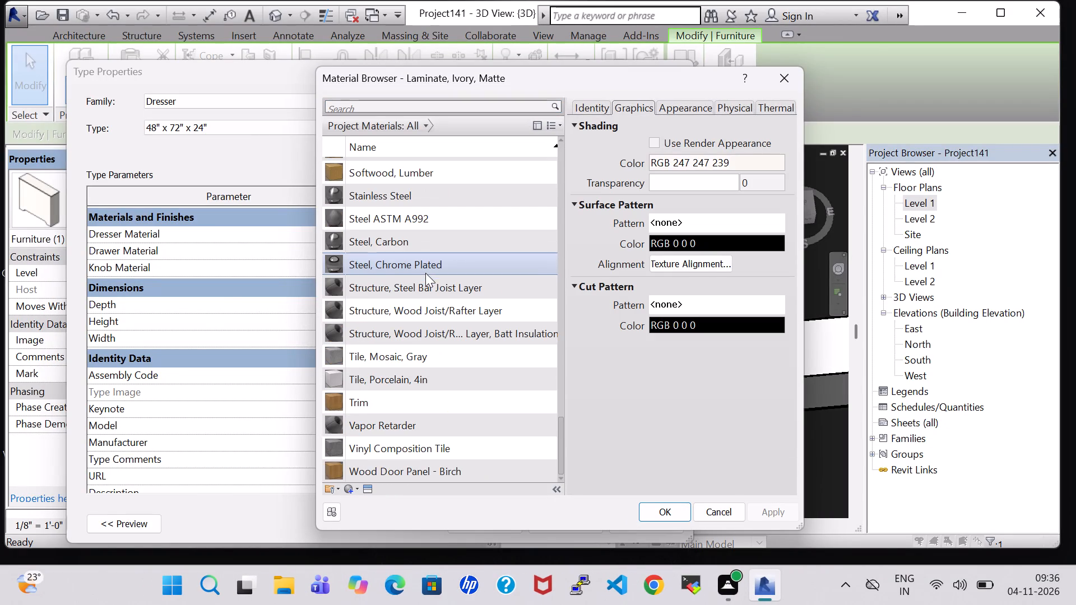
left_click(467, 472)
left_click(654, 513)
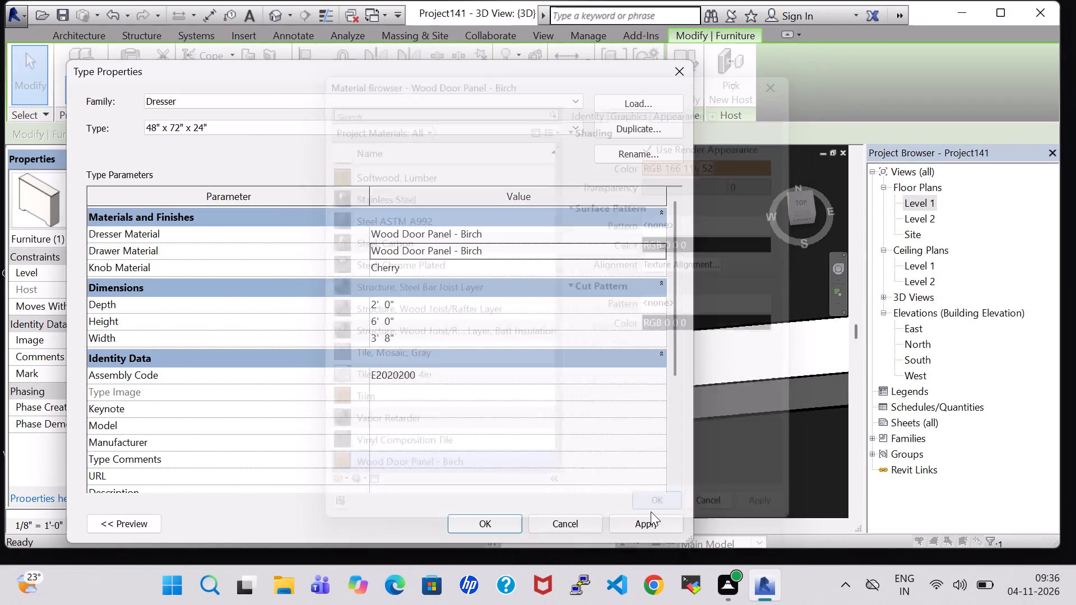
left_click(499, 523)
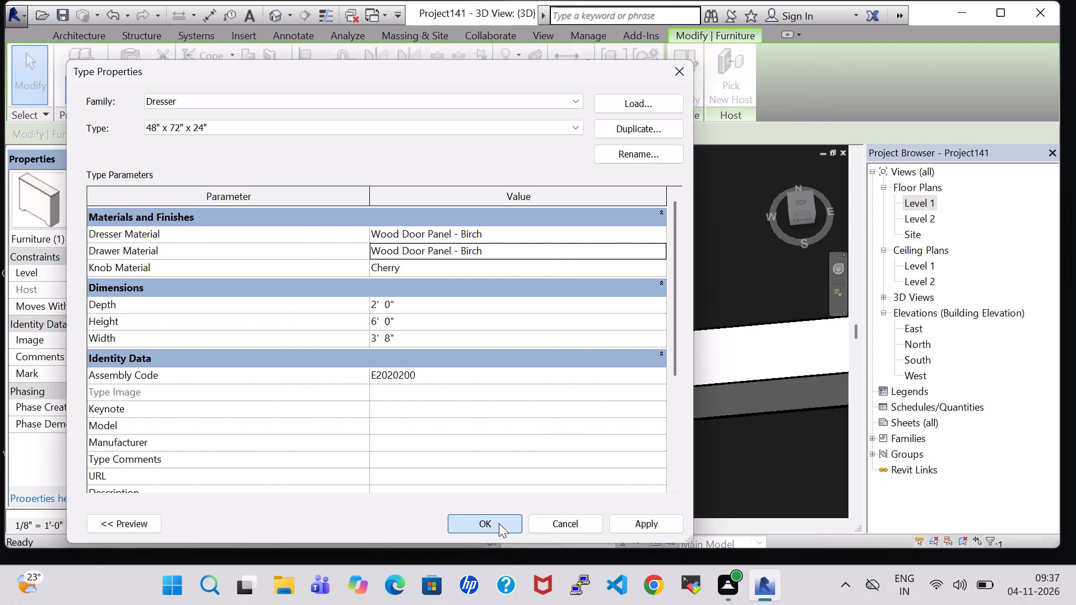
left_click(334, 166)
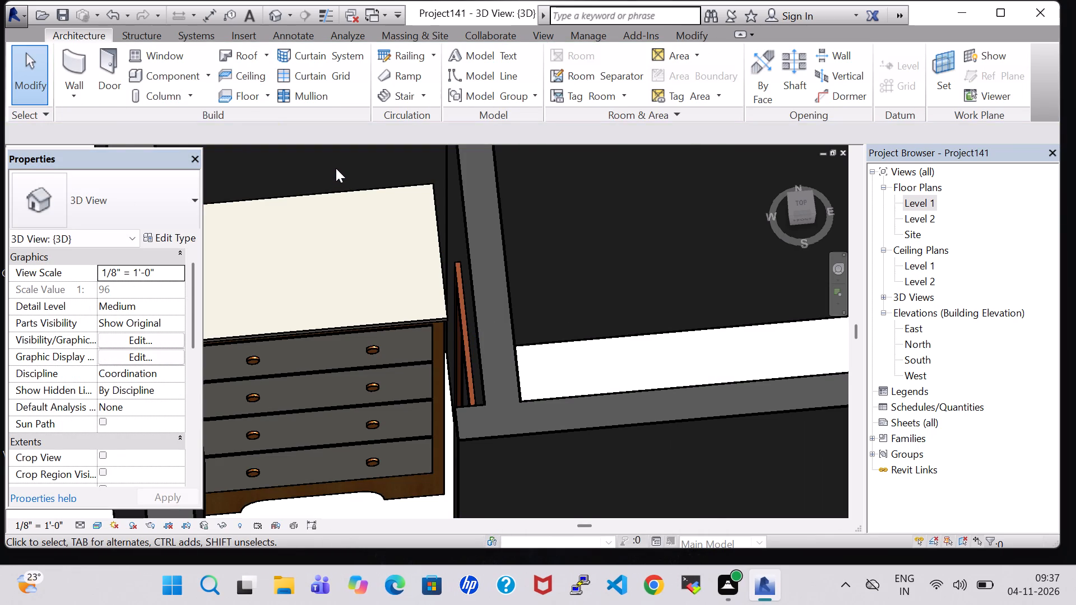
Examine the dresser's front, finish and fit between the walls in the 3D view.
scroll(336, 168, "down", 4)
middle_click_drag(332, 410, 315, 392, "shift")
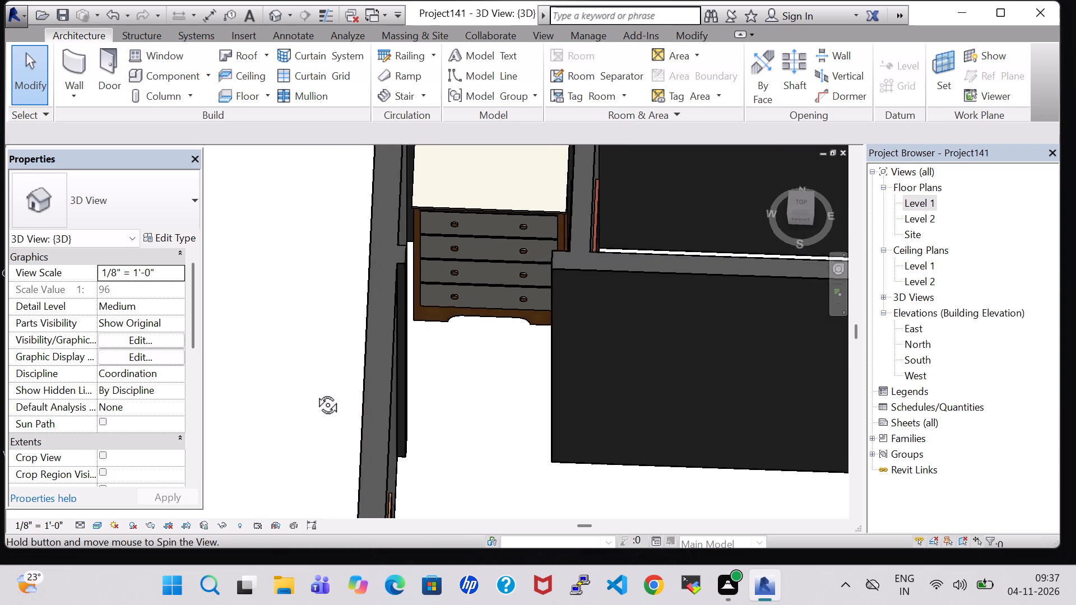
middle_click_drag(315, 392, 324, 374, "shift")
scroll(363, 371, "up", 4)
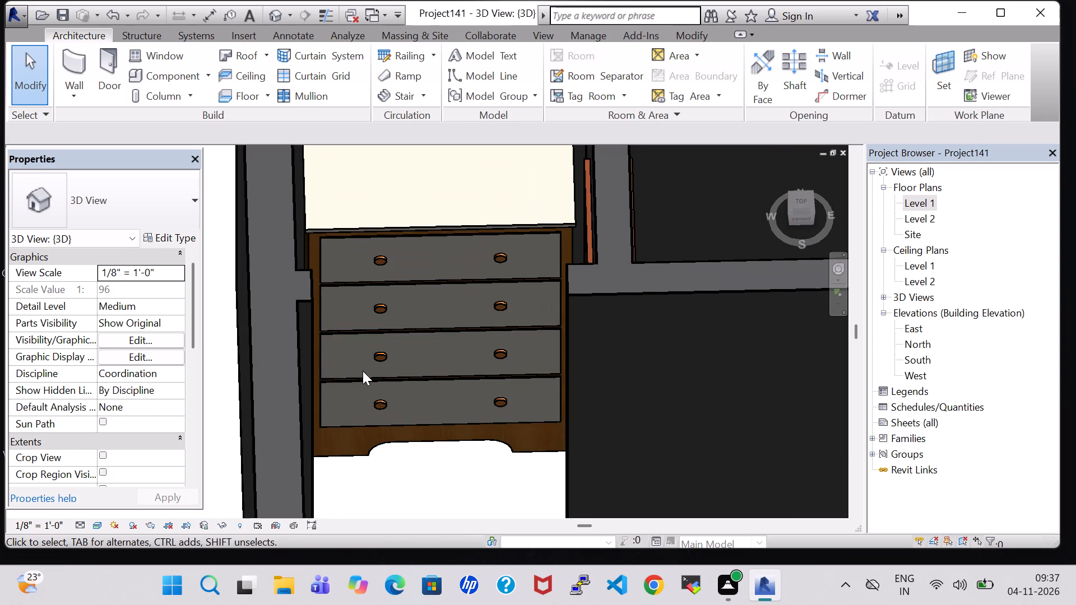
scroll(363, 371, "down", 4)
From the Level 1 plan, load the Sink Vanity-Square family from the US Imperial architectural plumbing fixtures' Sinks folder.
double_click(919, 203)
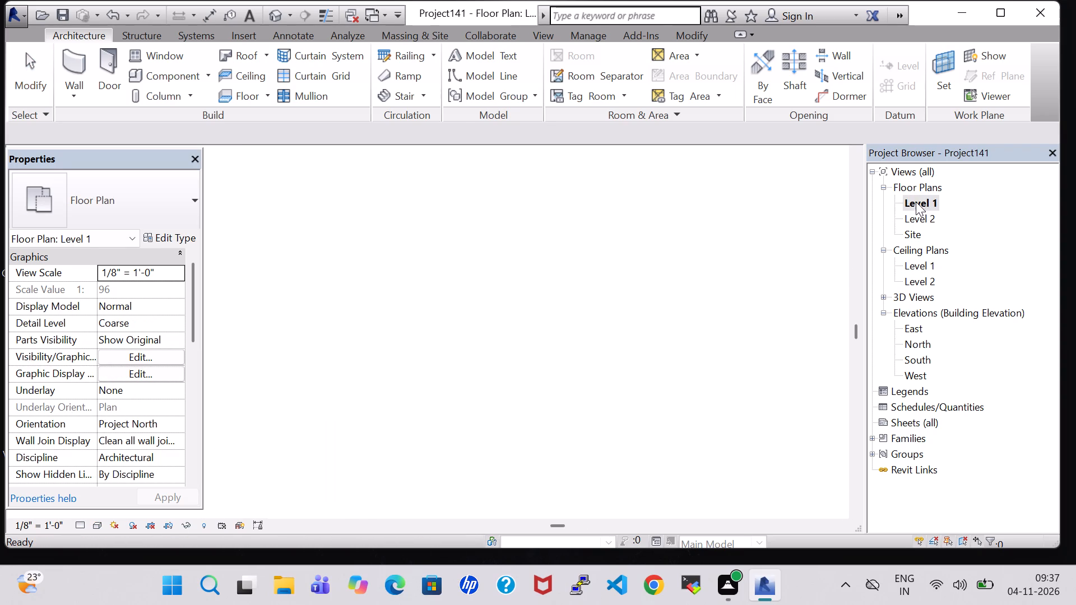
scroll(549, 258, "down", 3)
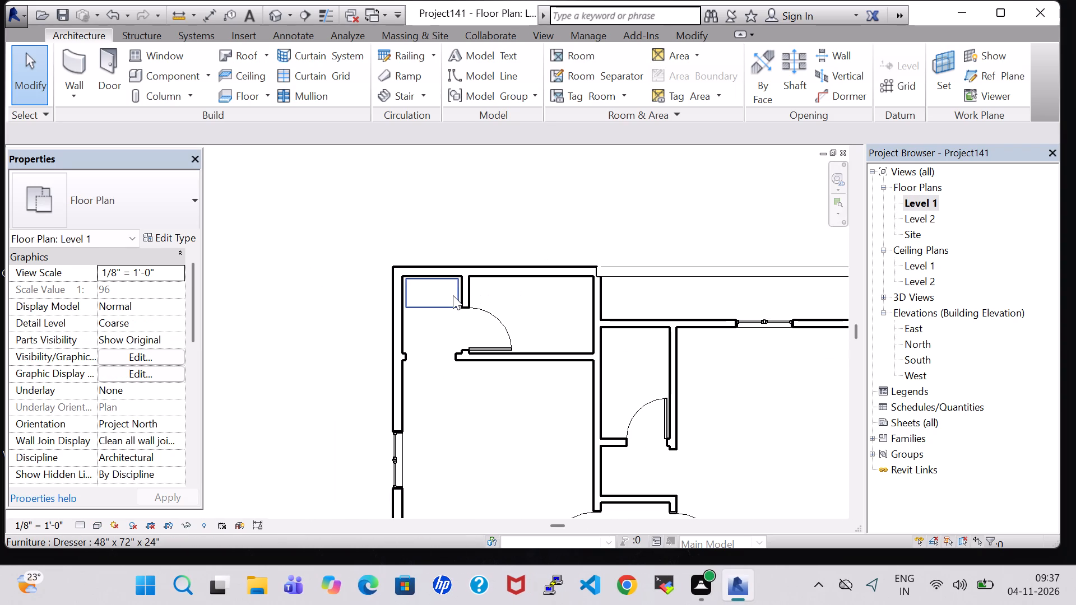
scroll(453, 295, "up", 2)
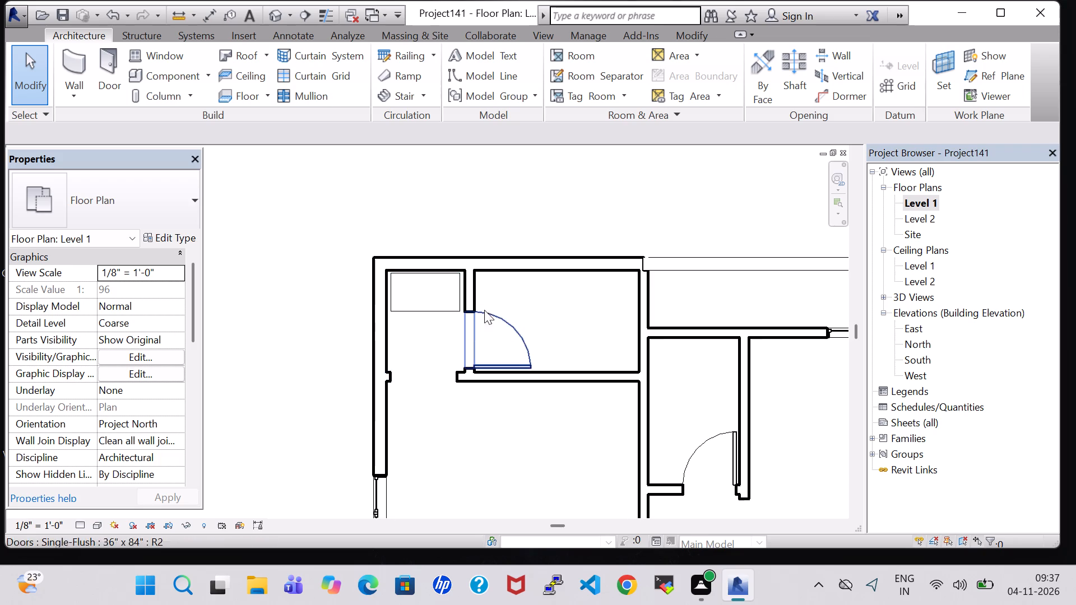
left_click(166, 71)
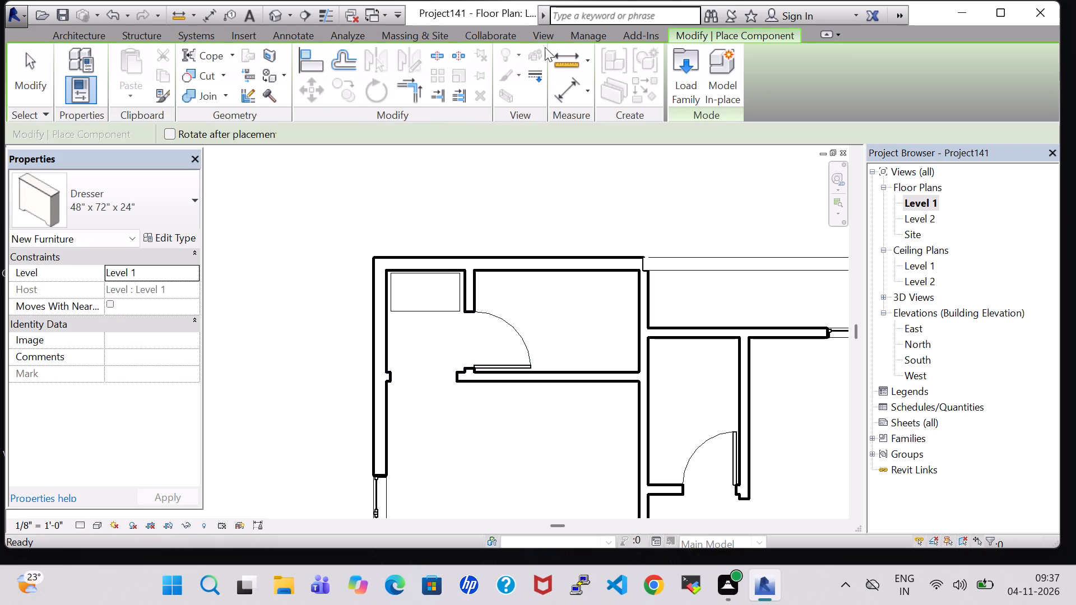
left_click(679, 69)
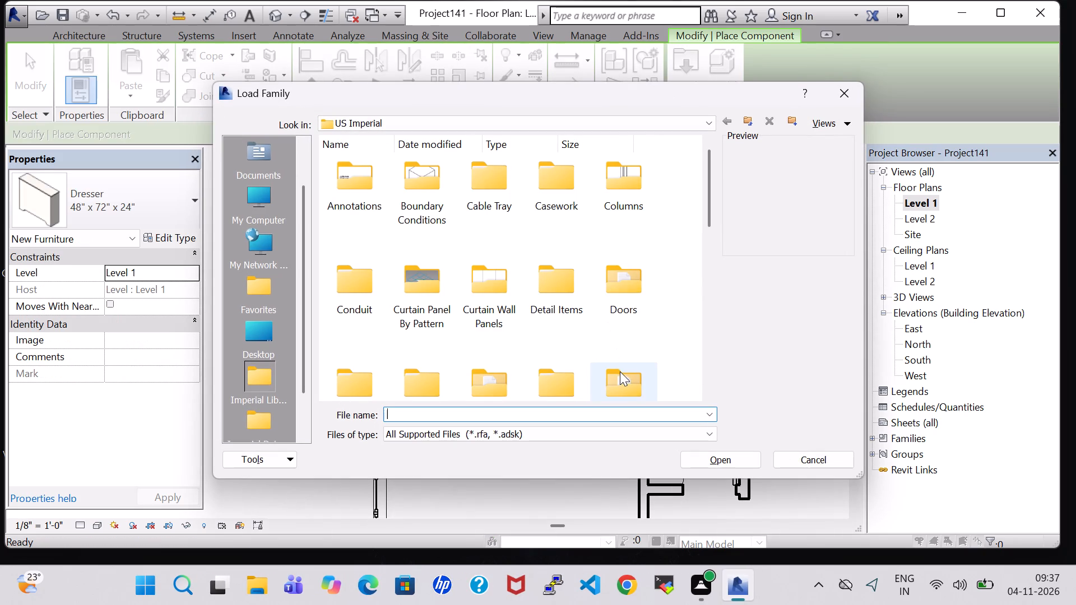
left_click(620, 373)
key("p")
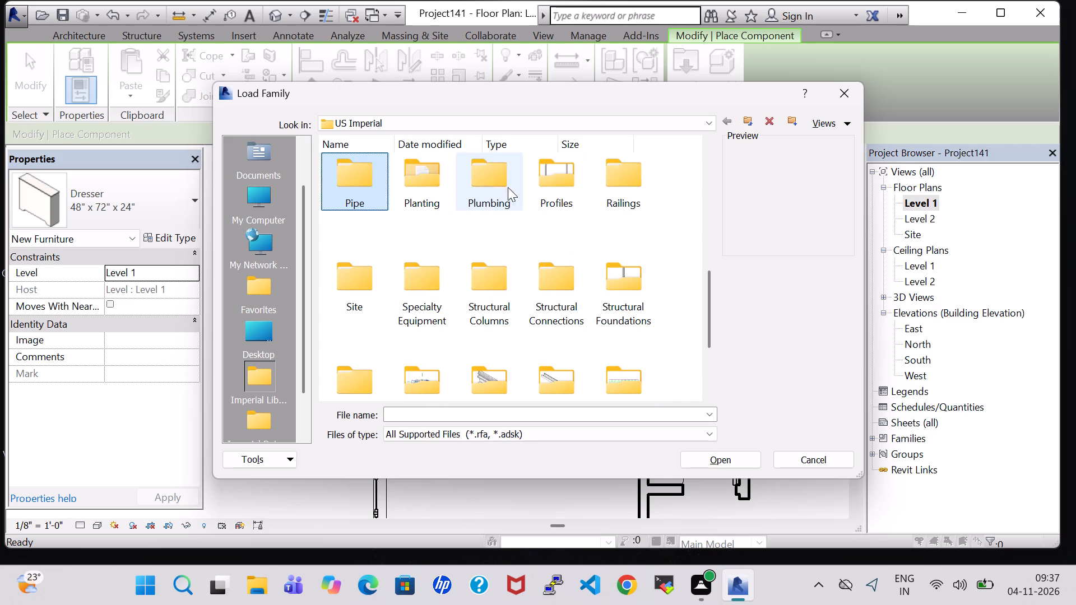
double_click(493, 175)
double_click(358, 173)
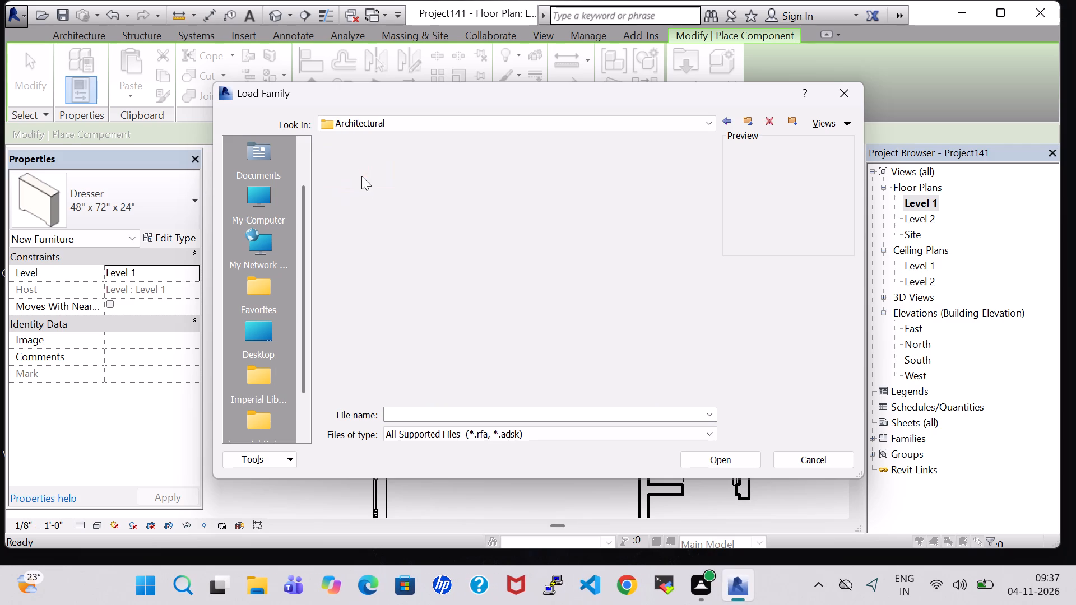
double_click(413, 171)
double_click(626, 187)
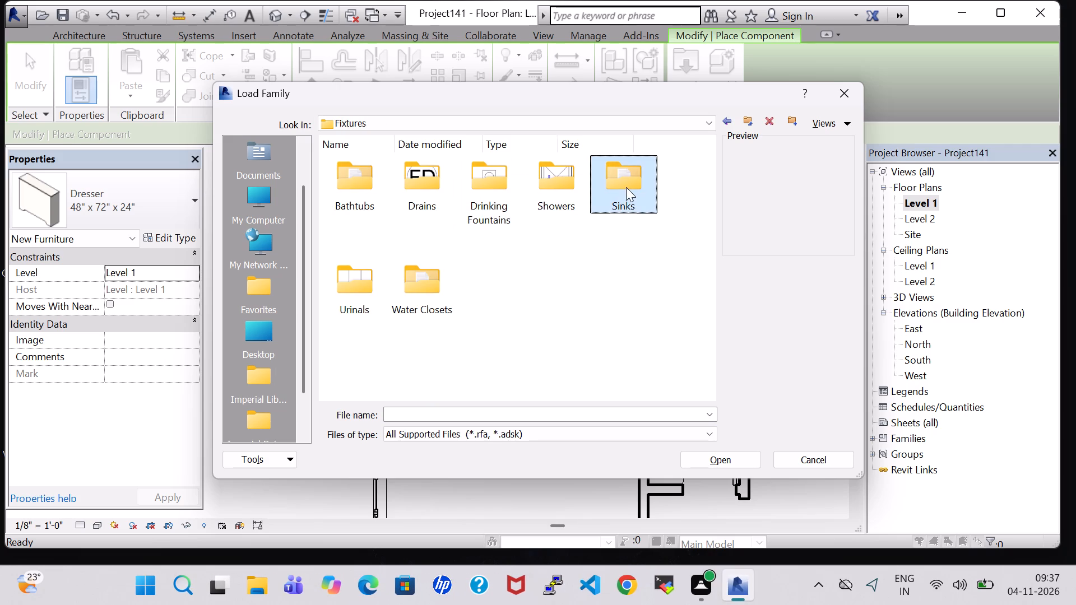
left_click(610, 265)
double_click(609, 197)
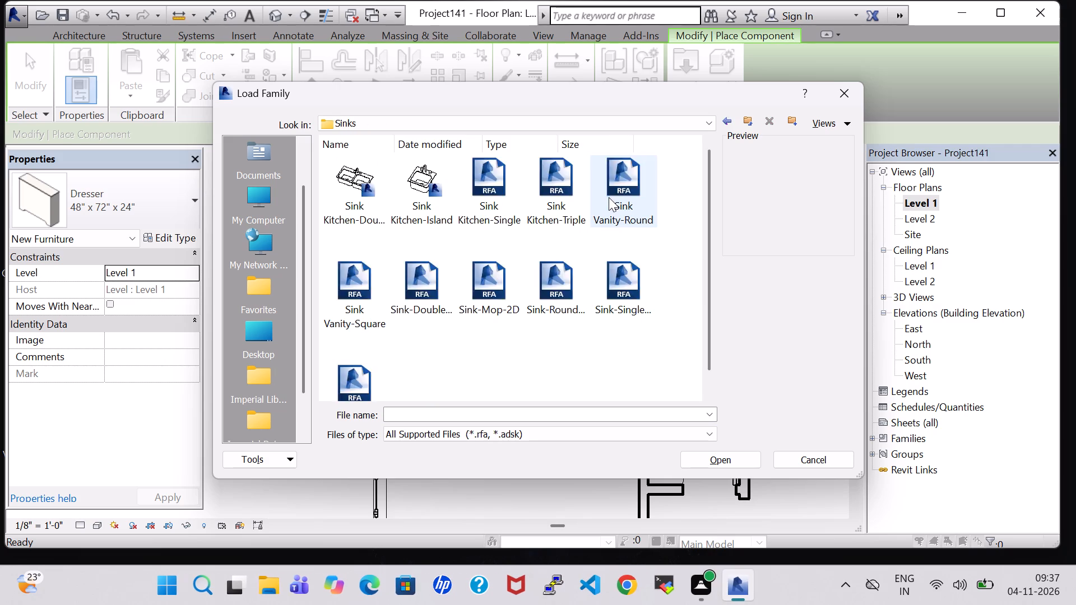
left_click(347, 285)
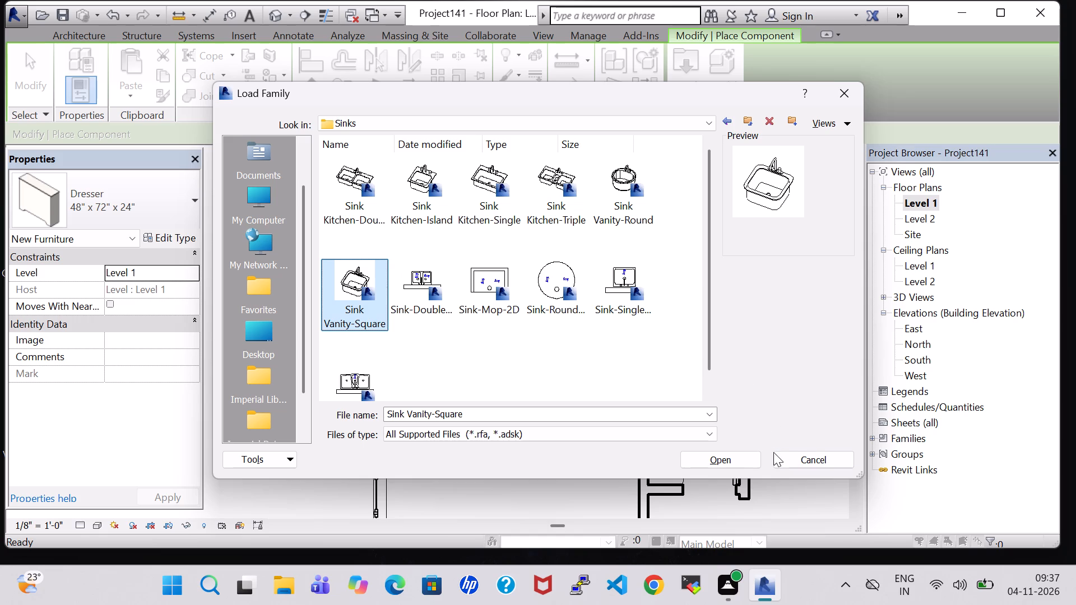
left_click(735, 458)
Place the 20" x 18" vanity sink, rotated with its faucet against the short wall beside the bathroom door, in the room's upper corner.
scroll(491, 302, "up", 4)
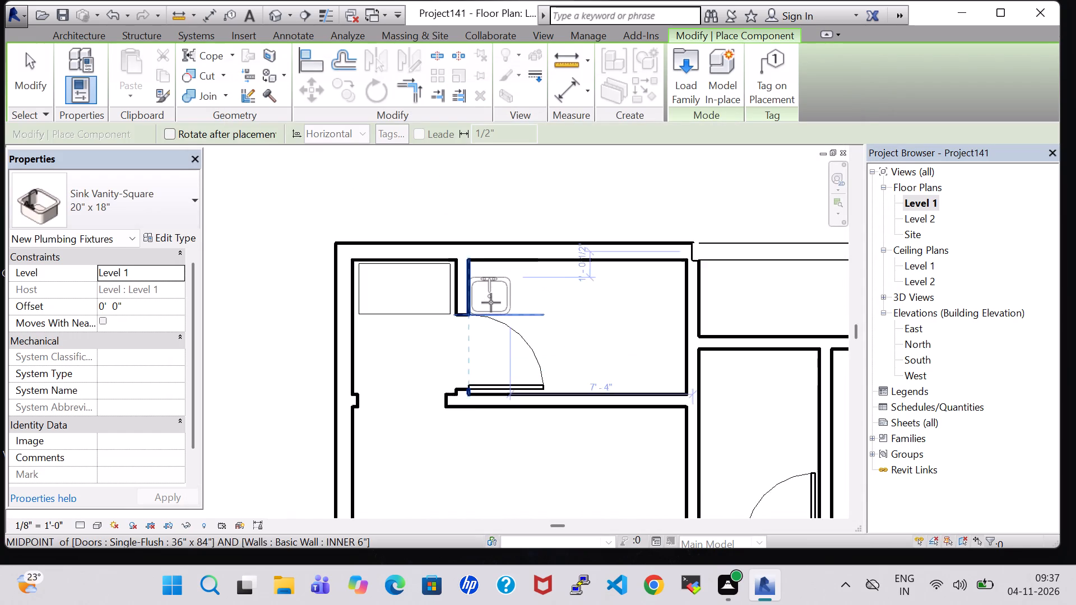
scroll(491, 302, "up", 4)
key("space")
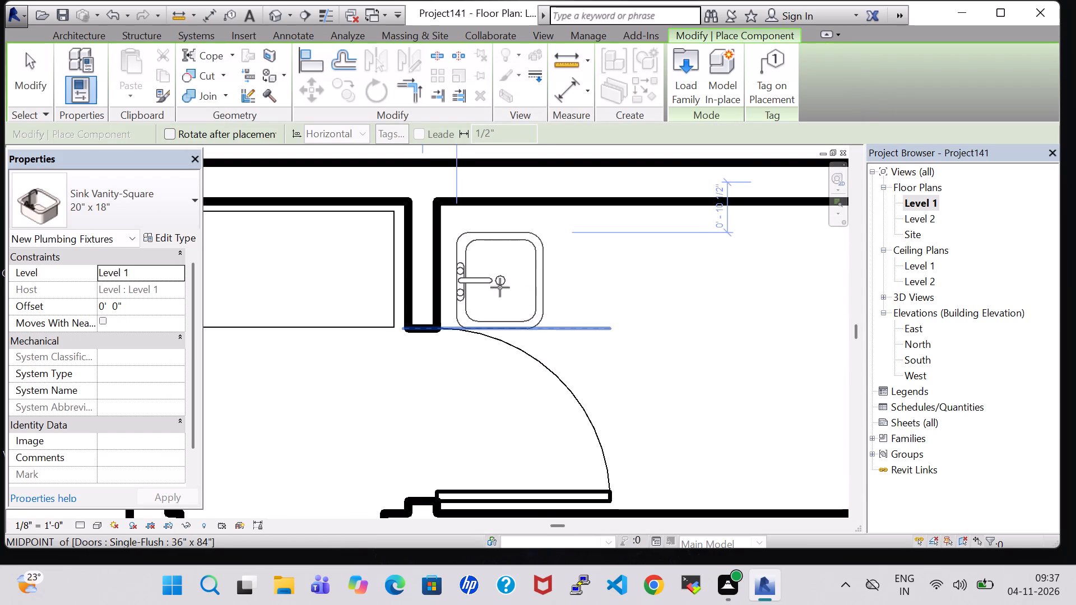
left_click(484, 265)
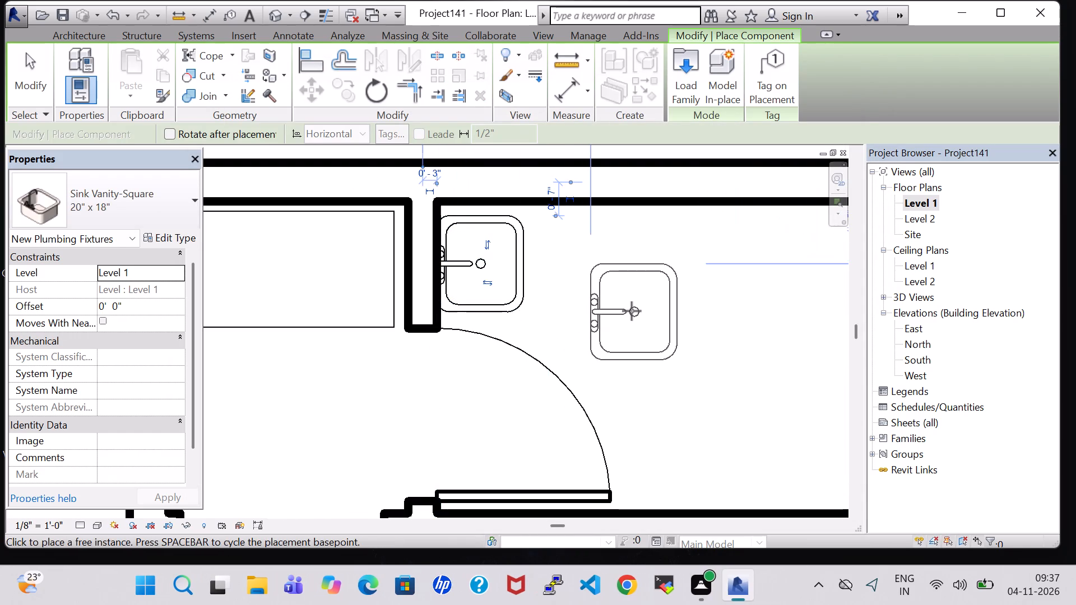
key("Escape")
key("Escape")
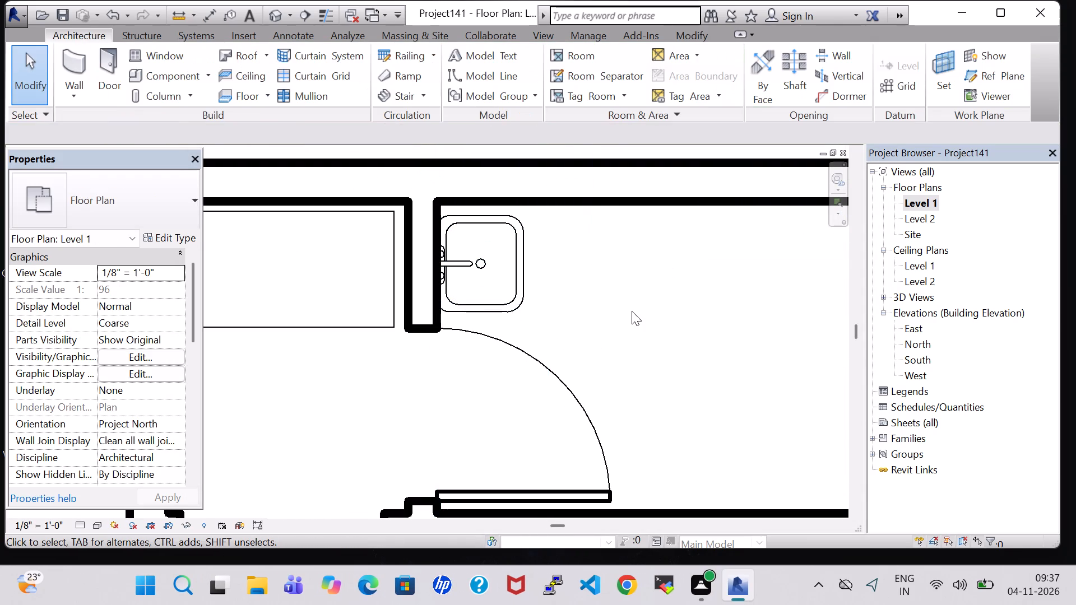
Load the Tub-Free Standing-3D family from the US Imperial architectural plumbing fixtures' Bathtubs folder.
scroll(632, 311, "down", 5)
middle_click_drag(630, 308, 545, 304)
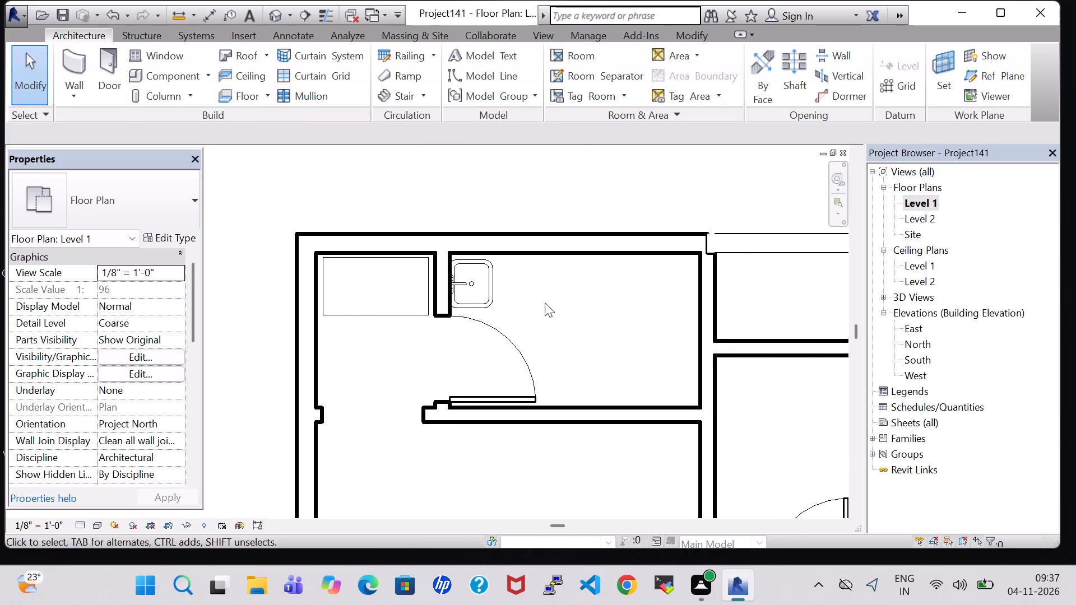
left_click(173, 72)
left_click(690, 71)
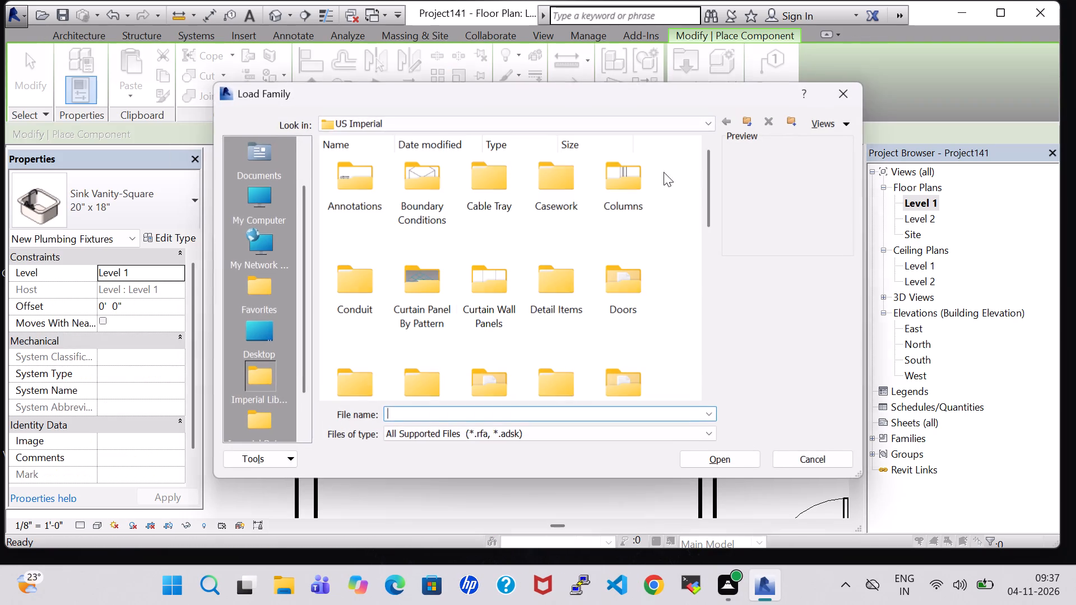
left_click(634, 372)
key("p")
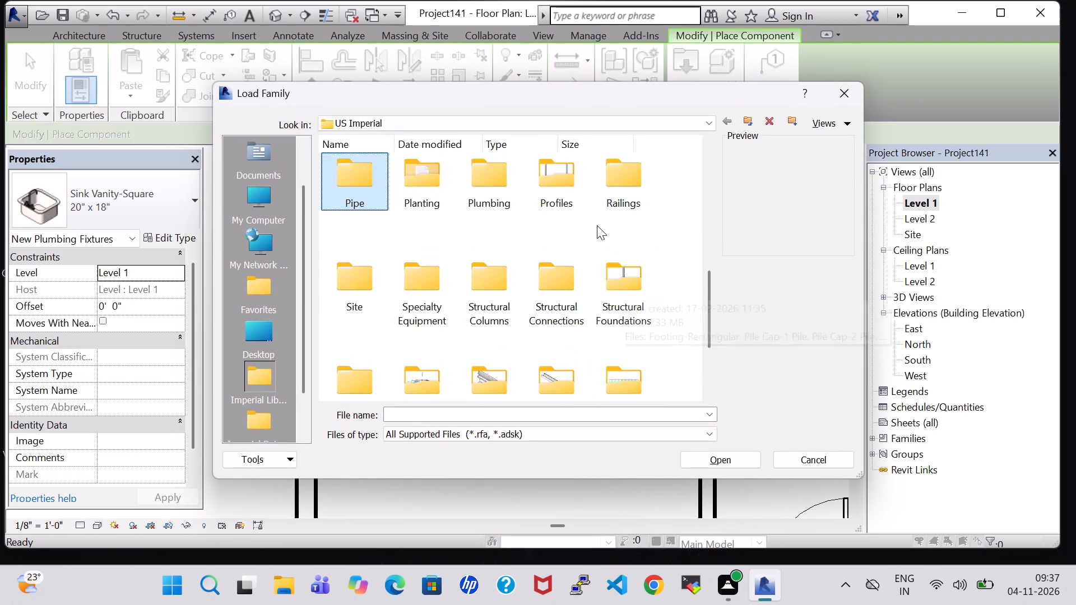
double_click(498, 196)
double_click(368, 191)
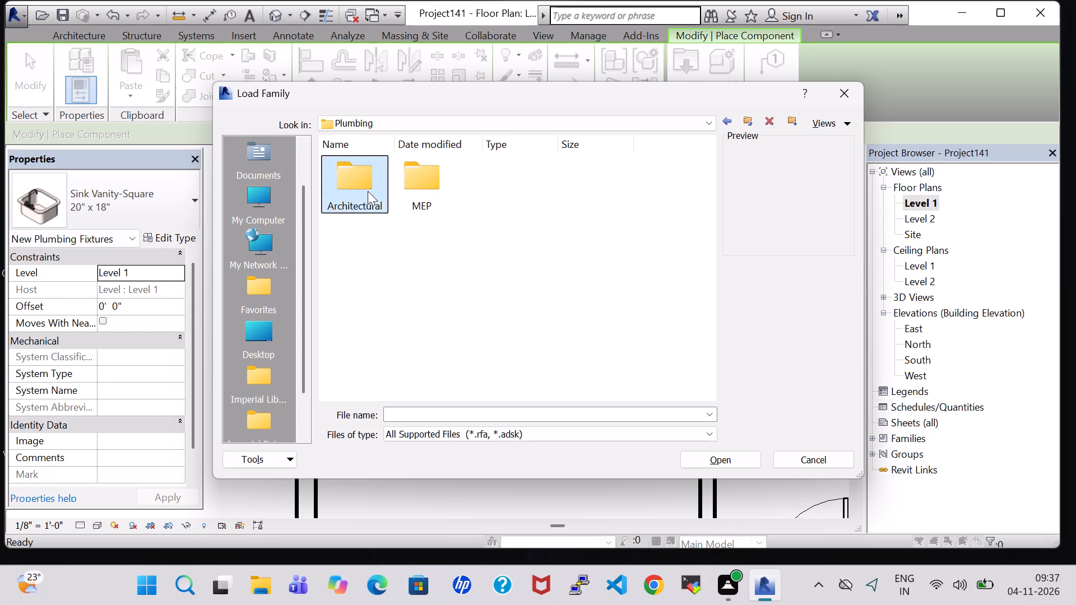
double_click(438, 185)
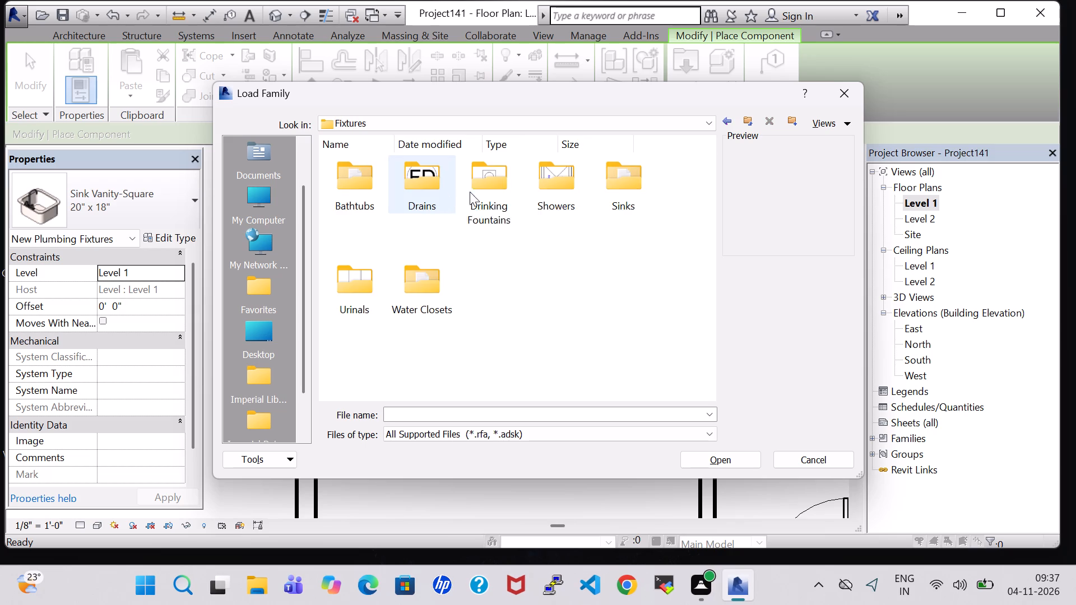
double_click(613, 184)
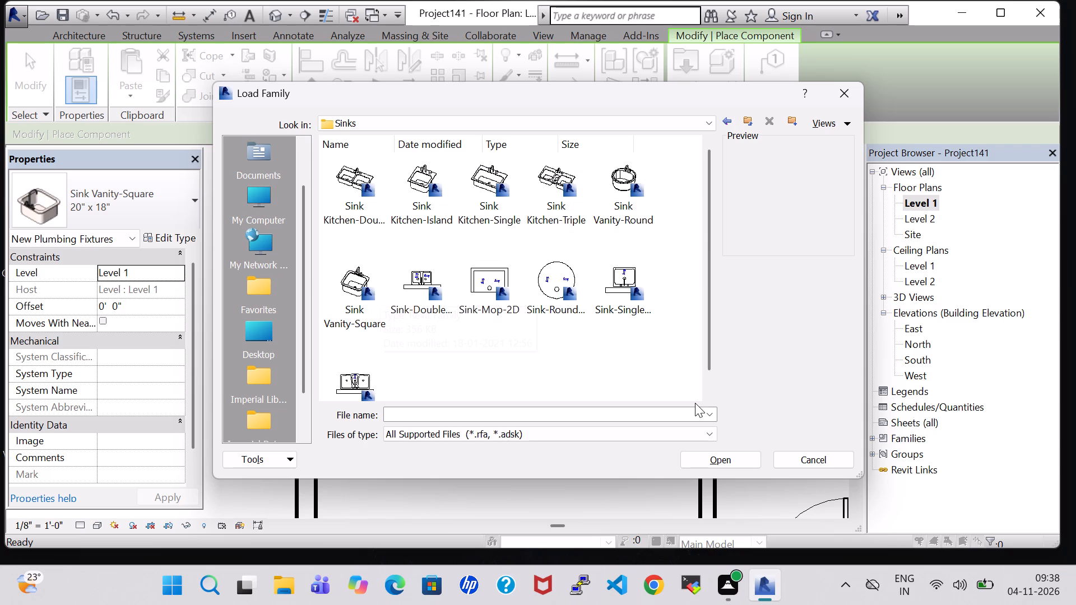
left_click(724, 122)
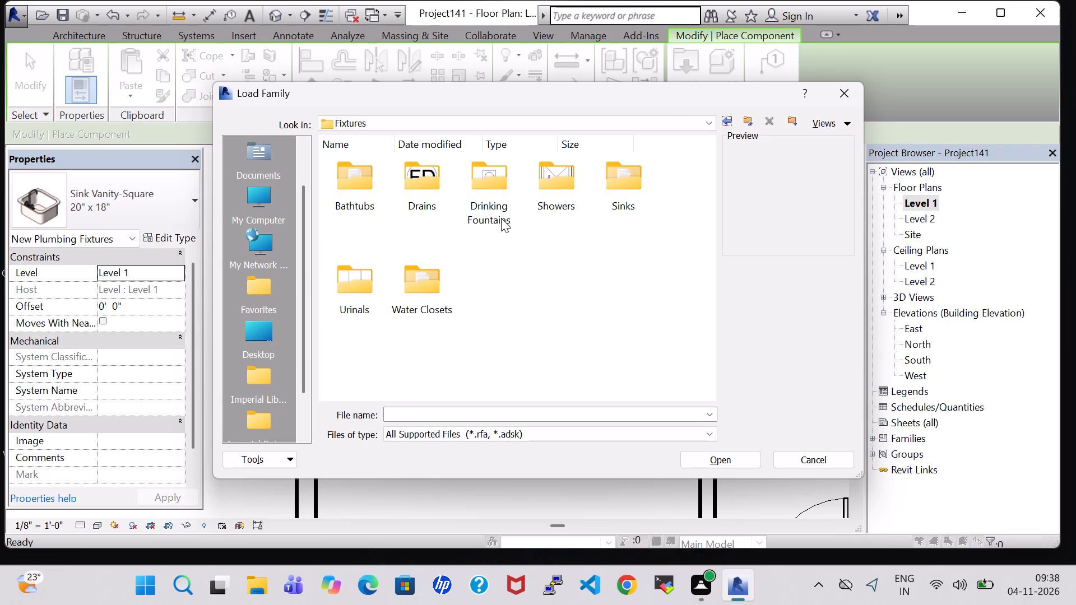
double_click(418, 278)
left_click(504, 331)
double_click(375, 186)
left_click(411, 185)
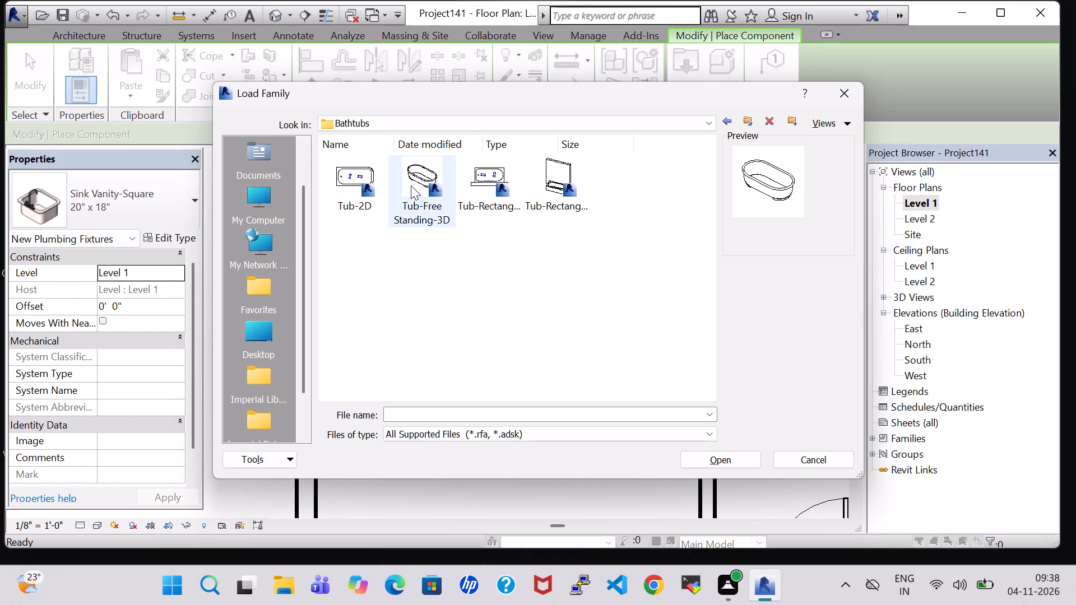
left_click(729, 455)
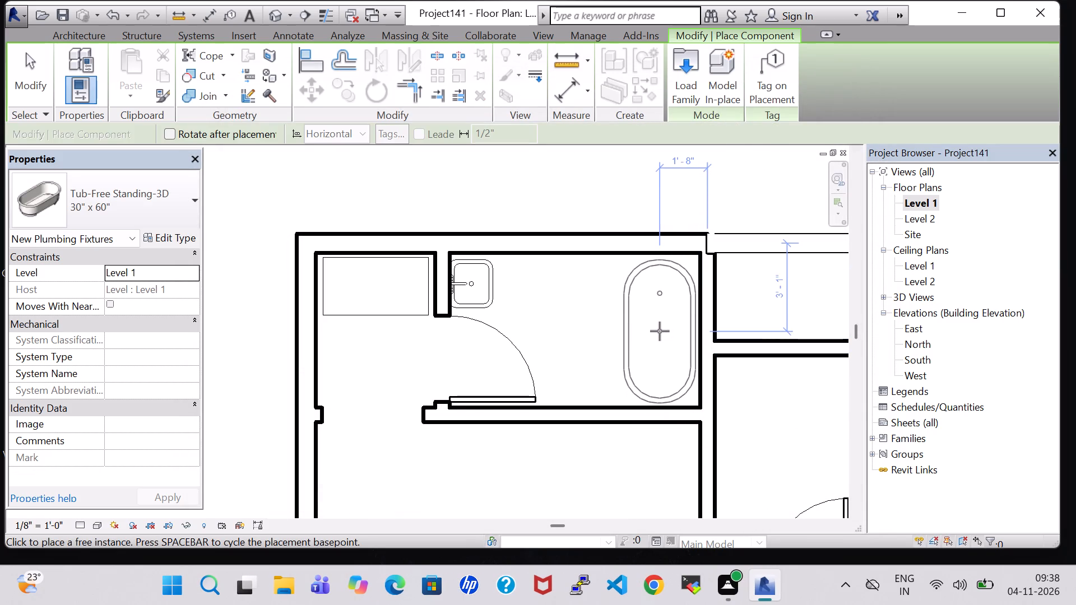
Place the 30" x 60" free-standing tub lengthwise along the bathroom wall opposite the sink, its centreline about 1'-8" from the wall's centre.
scroll(660, 331, "up", 2)
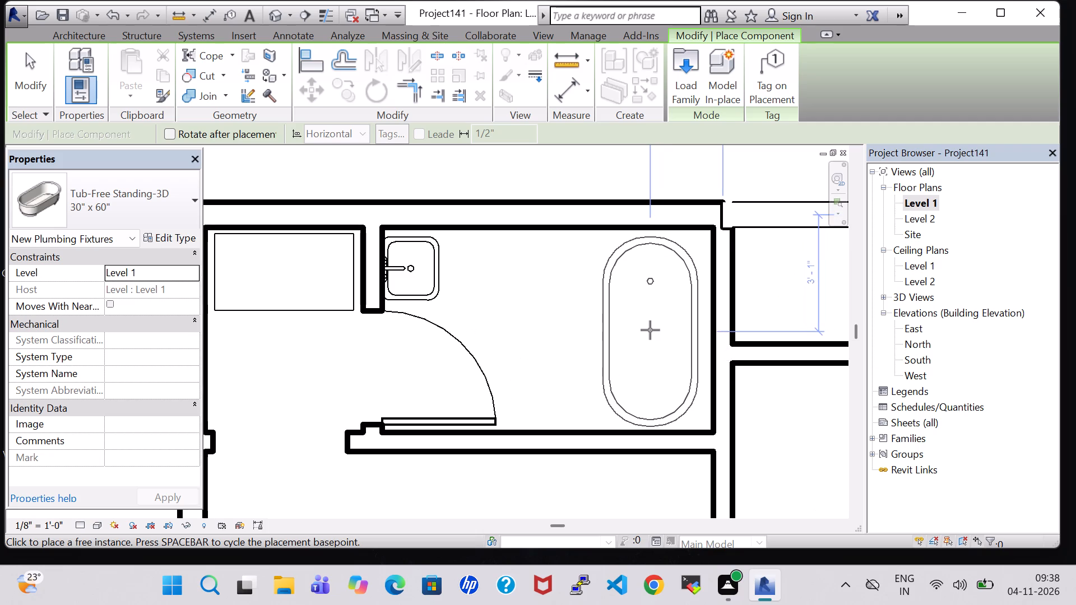
left_click(660, 330)
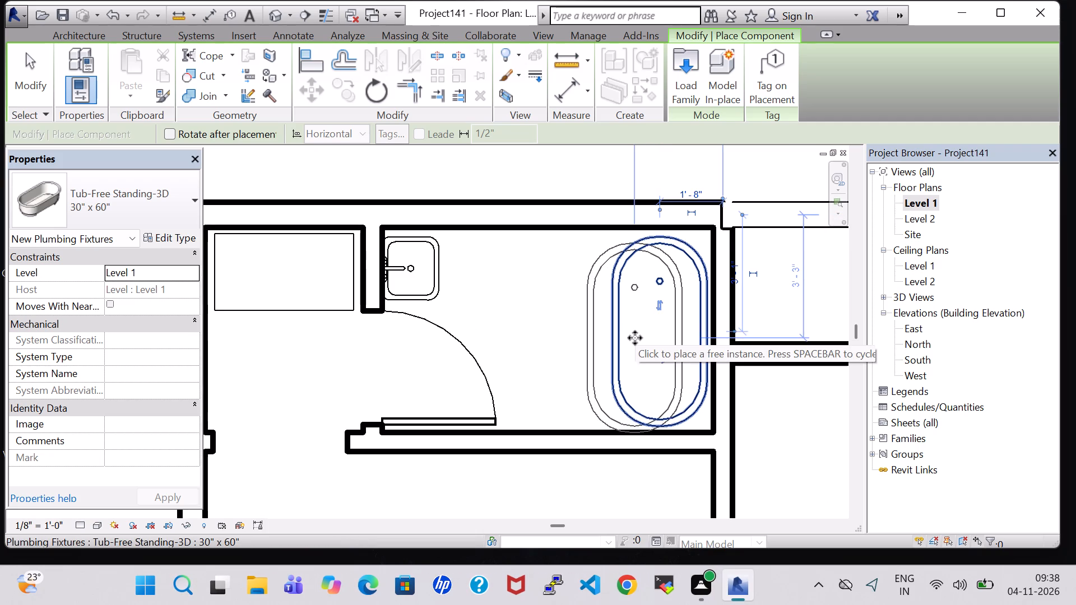
key("Escape")
key("Escape")
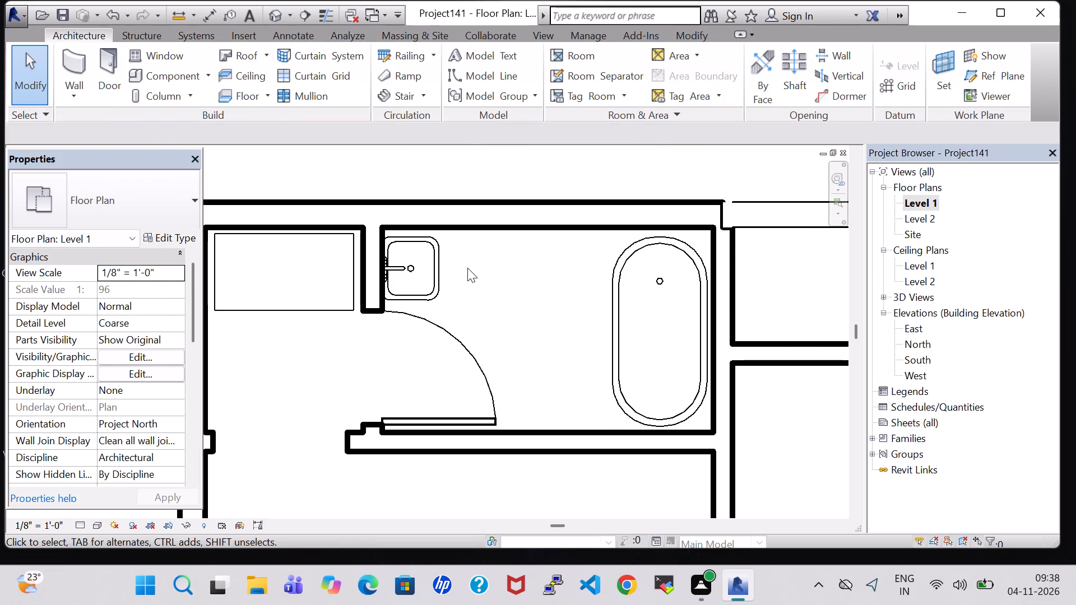
Load the Toilet-Domestic-3D family from the US Imperial architectural plumbing fixtures' Water Closets folder.
left_click(495, 283)
left_click(155, 73)
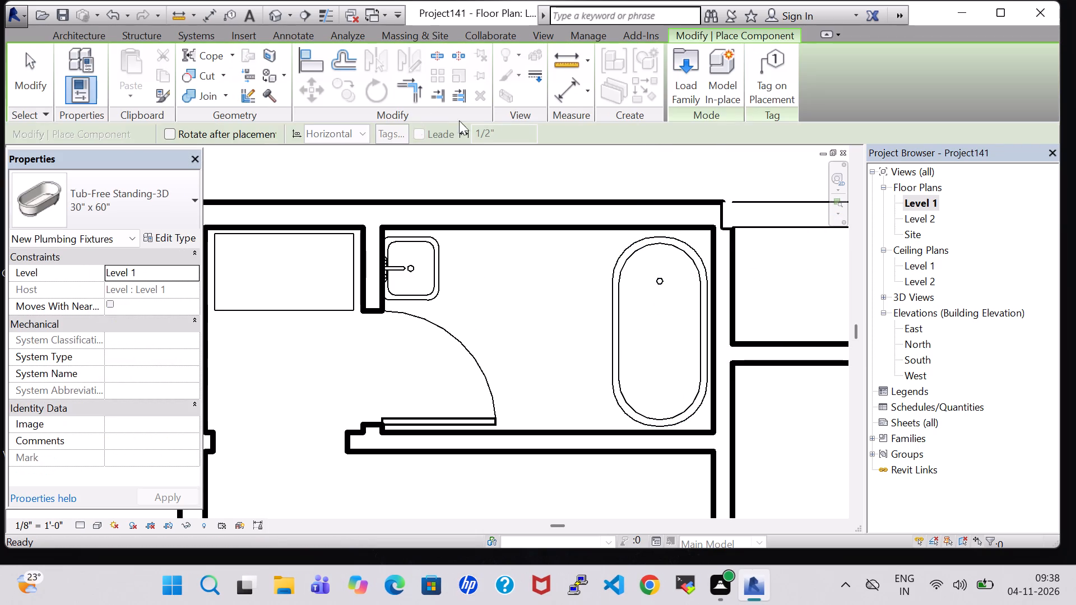
left_click(678, 81)
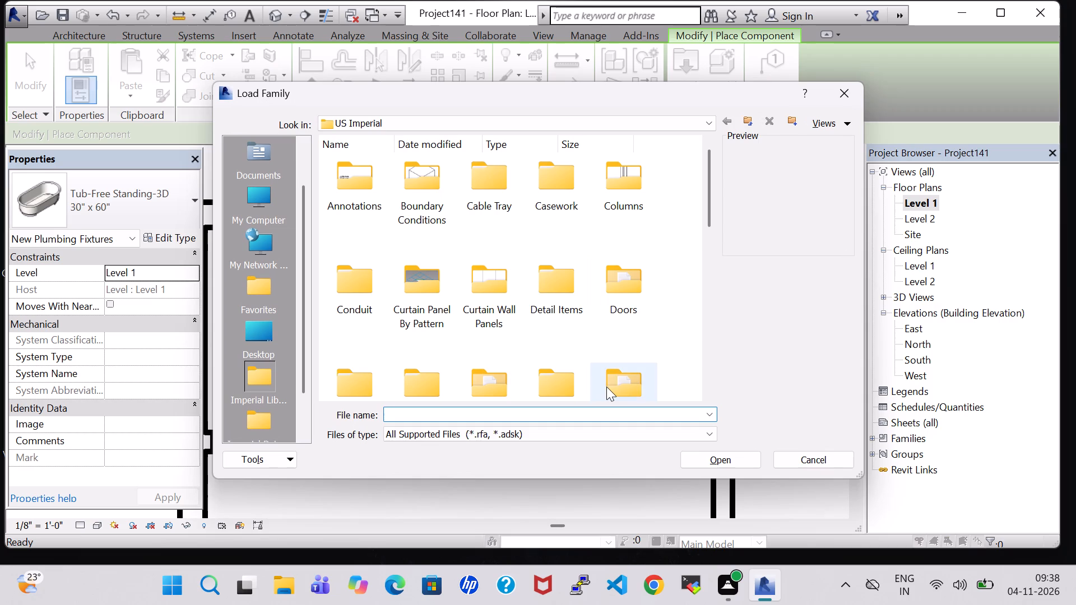
left_click(606, 387)
key("p")
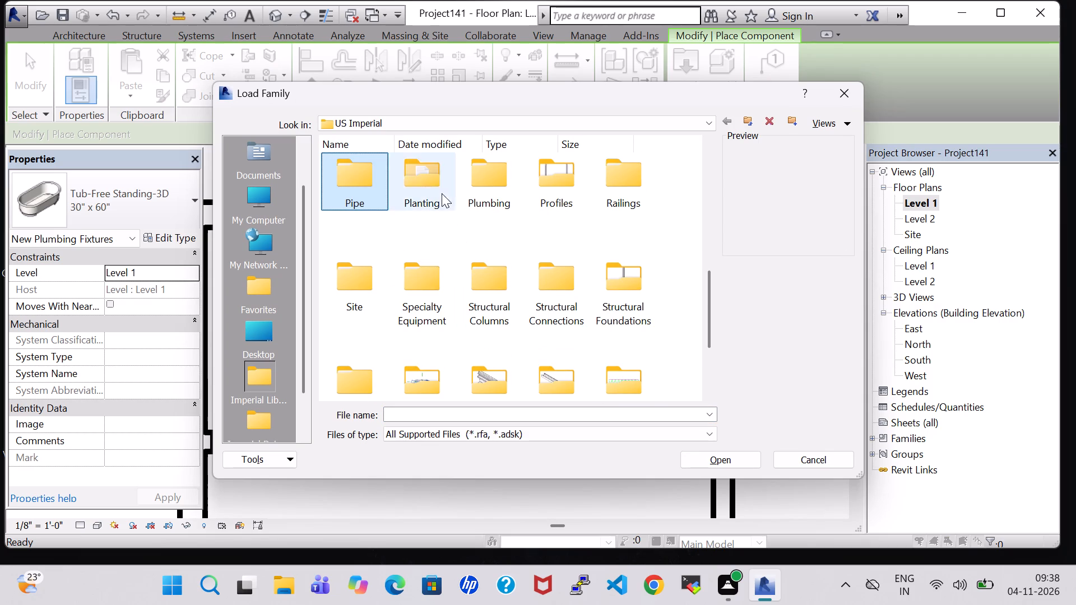
double_click(479, 195)
left_click(518, 185)
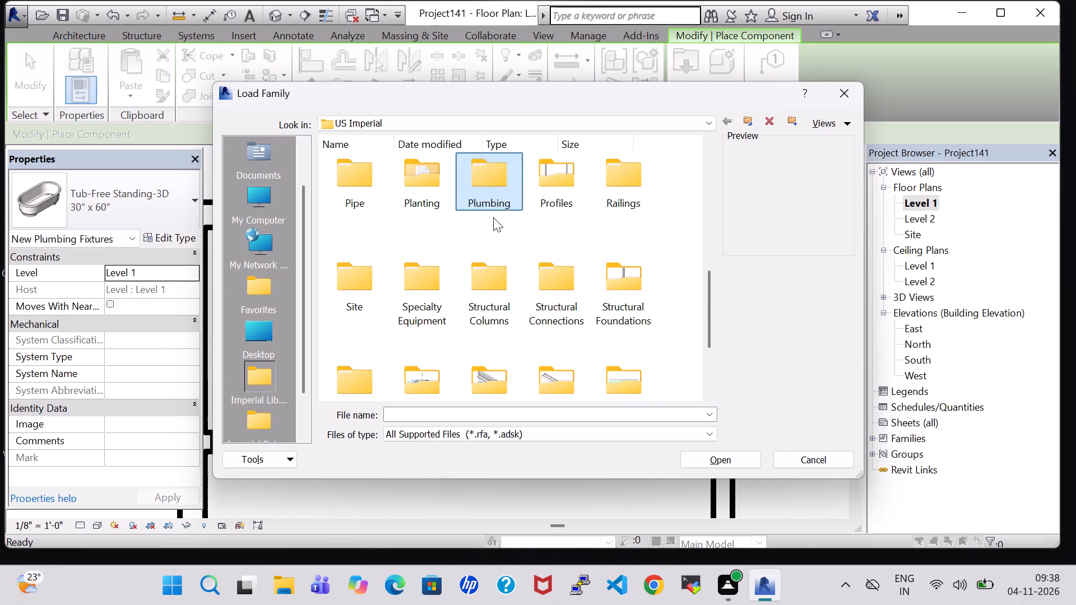
double_click(484, 193)
double_click(372, 187)
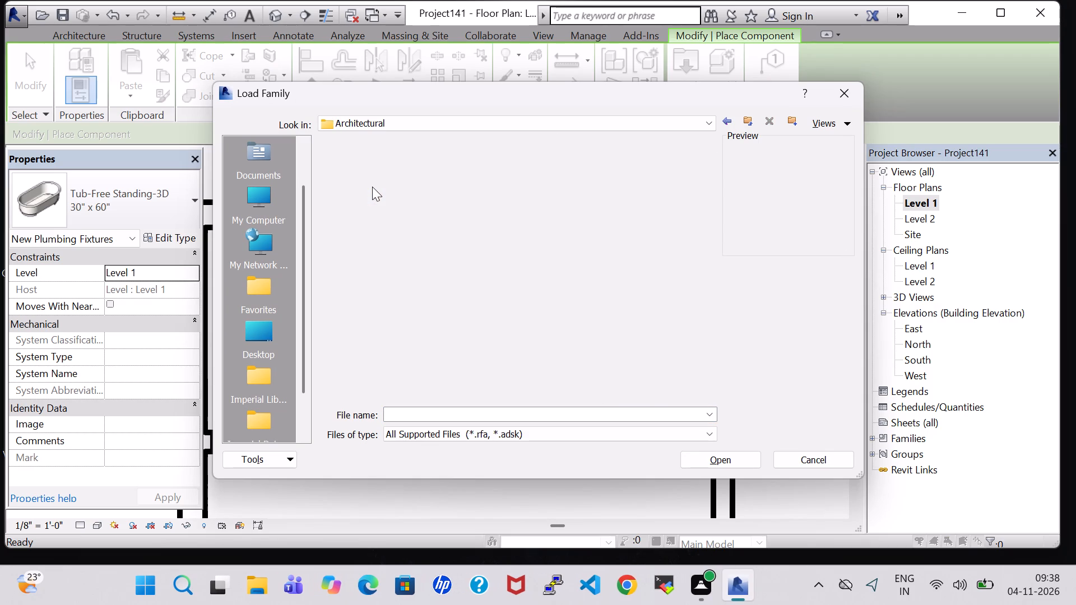
double_click(413, 173)
double_click(431, 287)
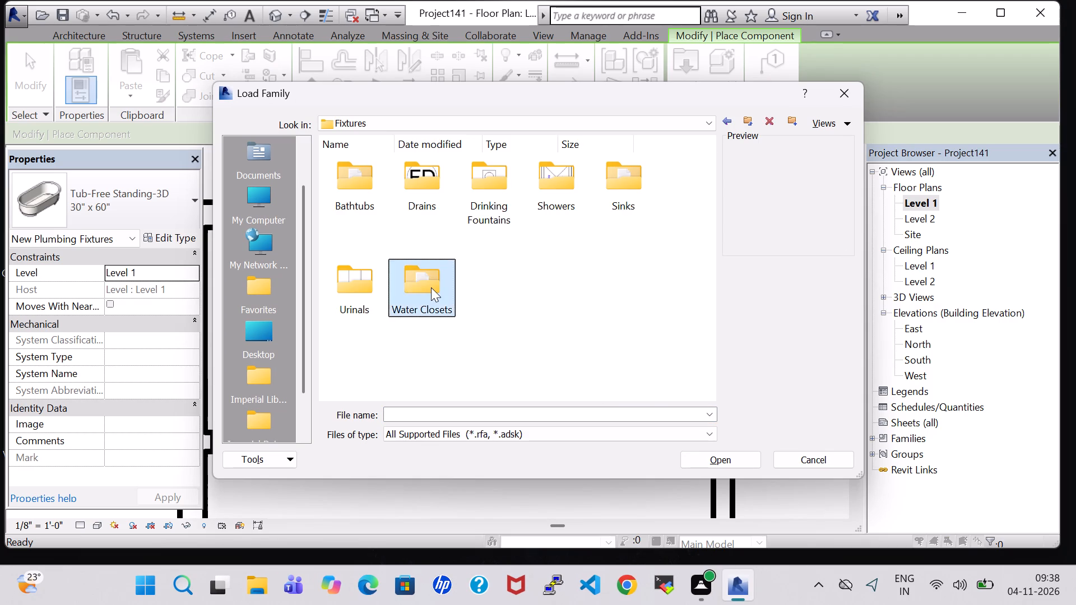
left_click(541, 174)
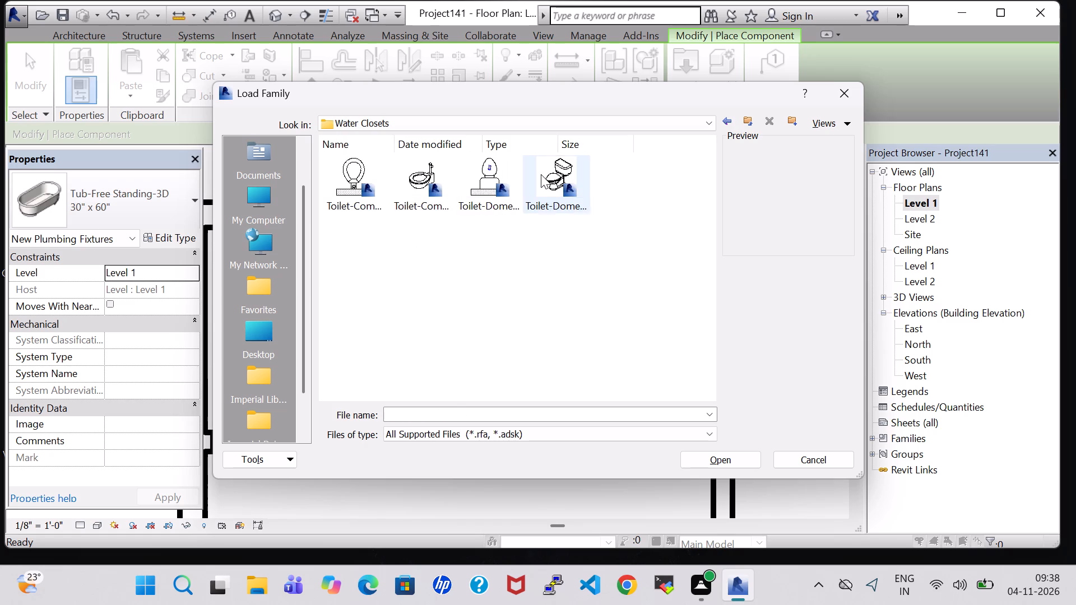
left_click(735, 460)
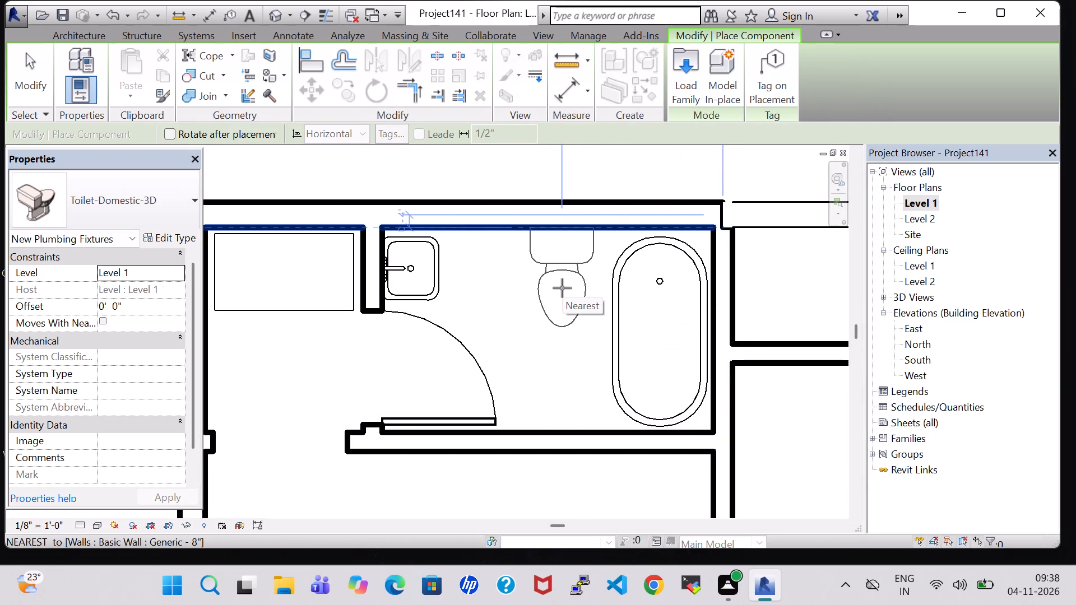
Place the toilet with its tank against the exterior wall between sink and tub, about 4'-5" from the tub-side wall's centre.
left_click(557, 288)
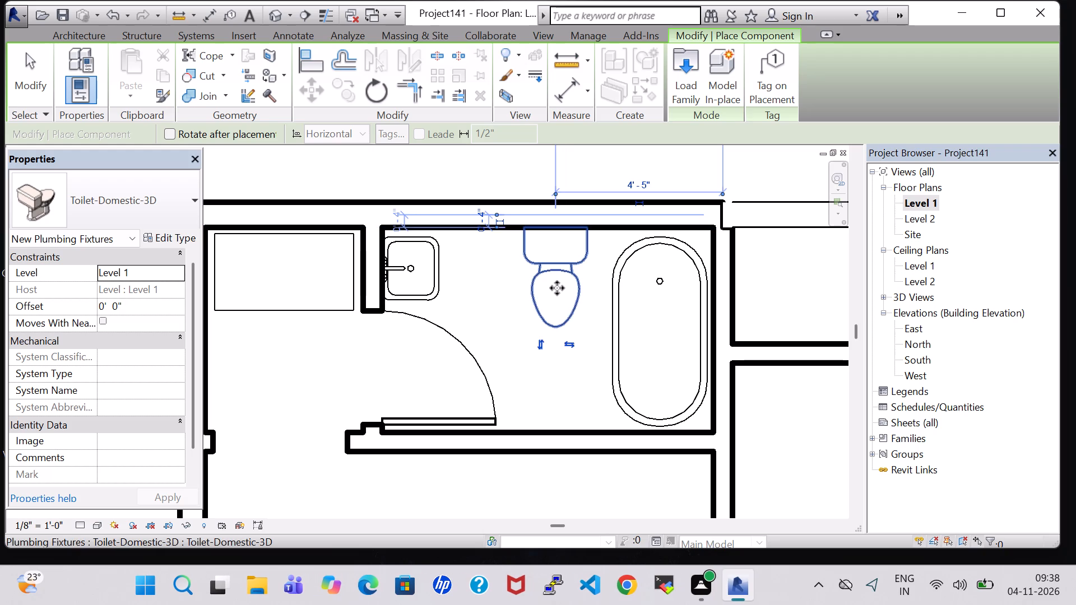
key("Escape")
key("Escape")
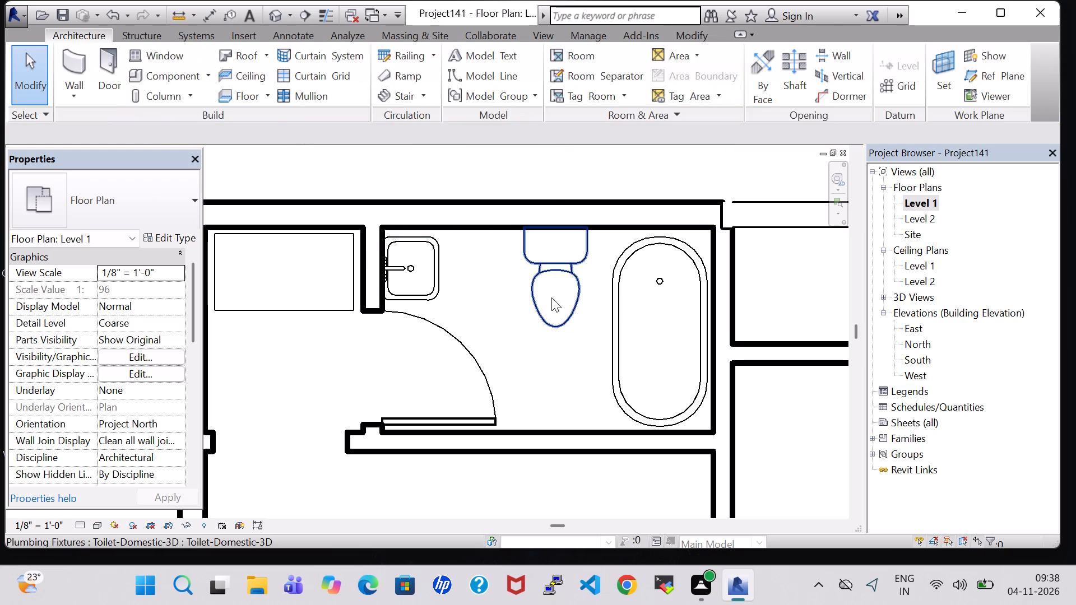
Search the loaded component types for TAP.
left_click(177, 75)
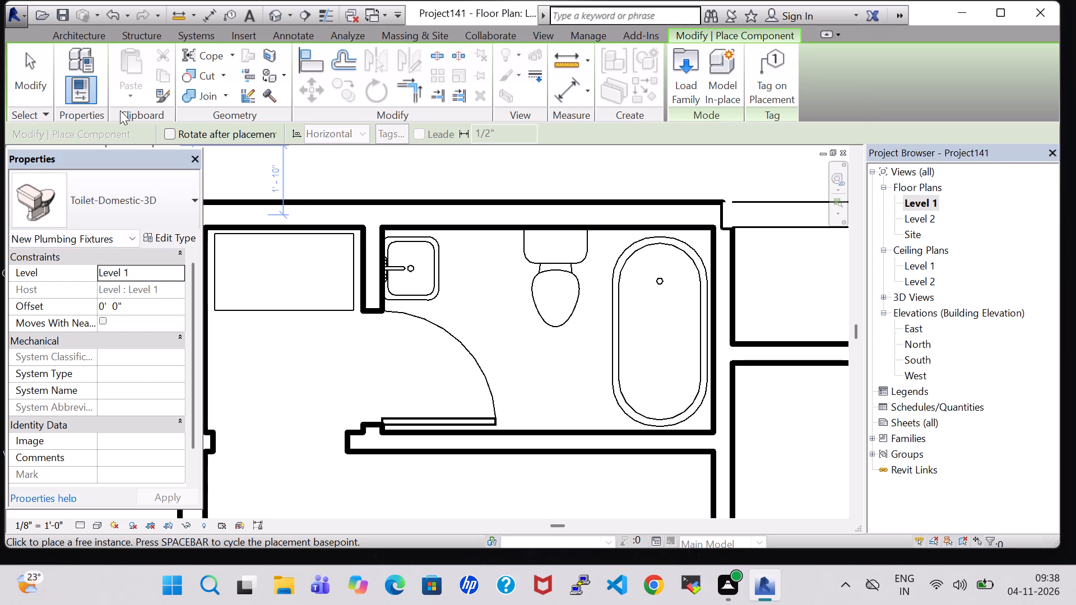
left_click(82, 35)
left_click(153, 74)
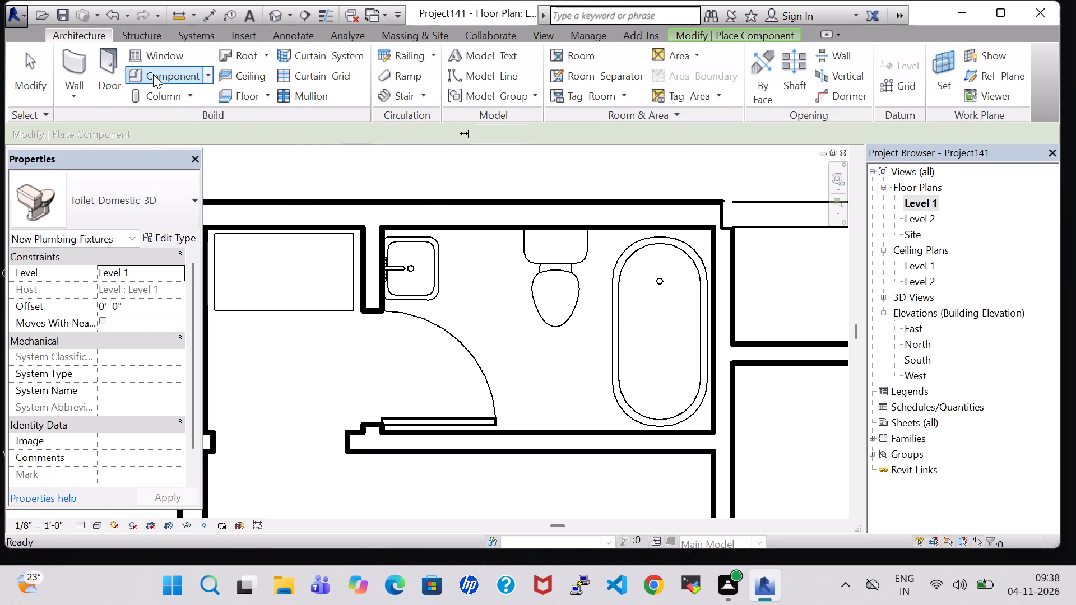
left_click(112, 239)
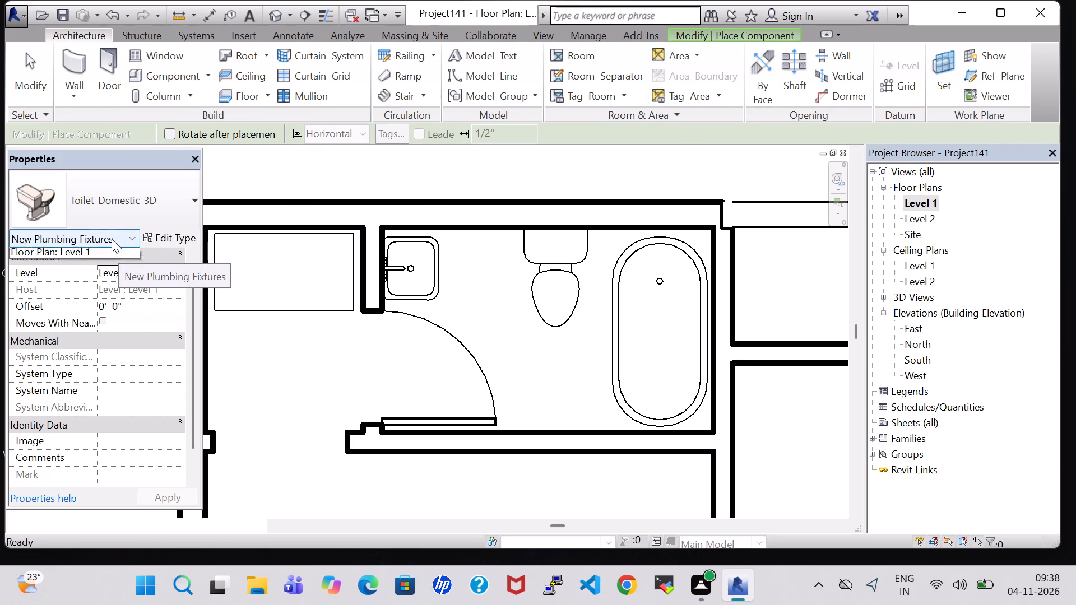
left_click(201, 194)
left_click(180, 193)
left_click(80, 241)
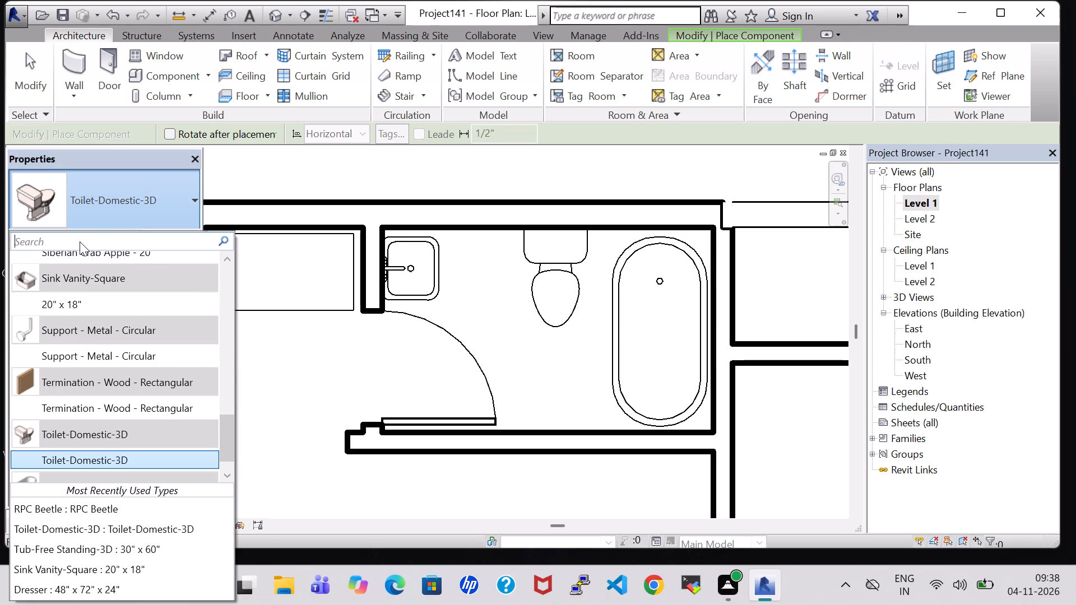
type("TAP")
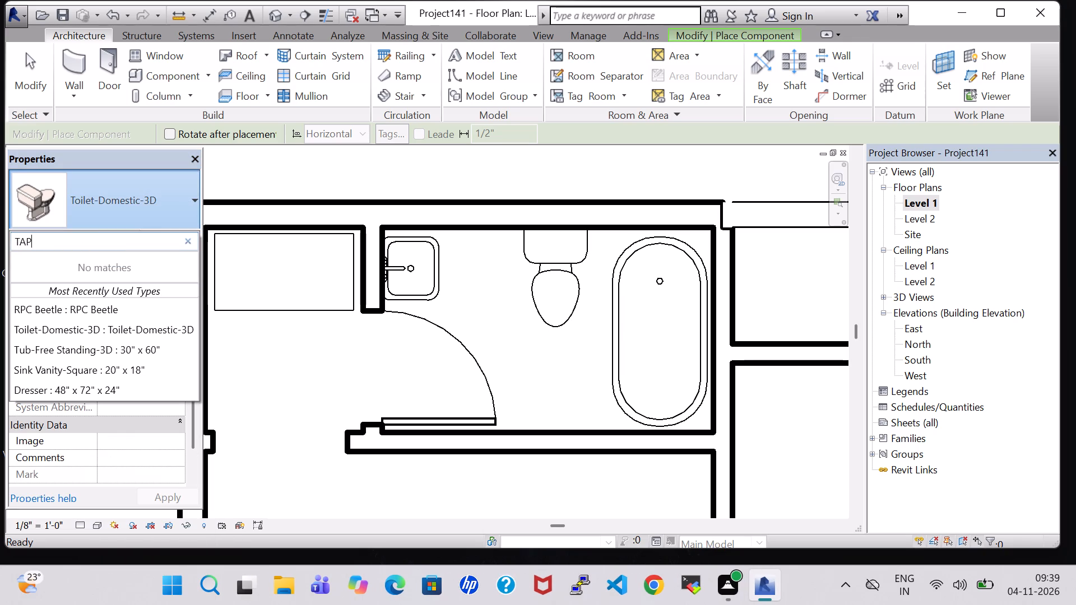
key("Escape")
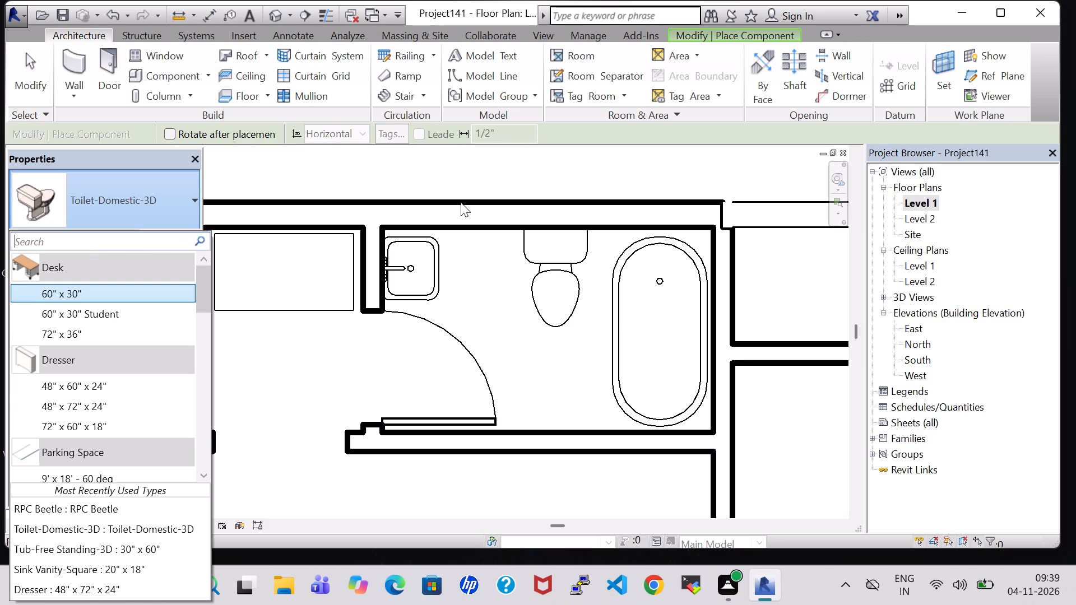
key("Escape")
key("Escape")
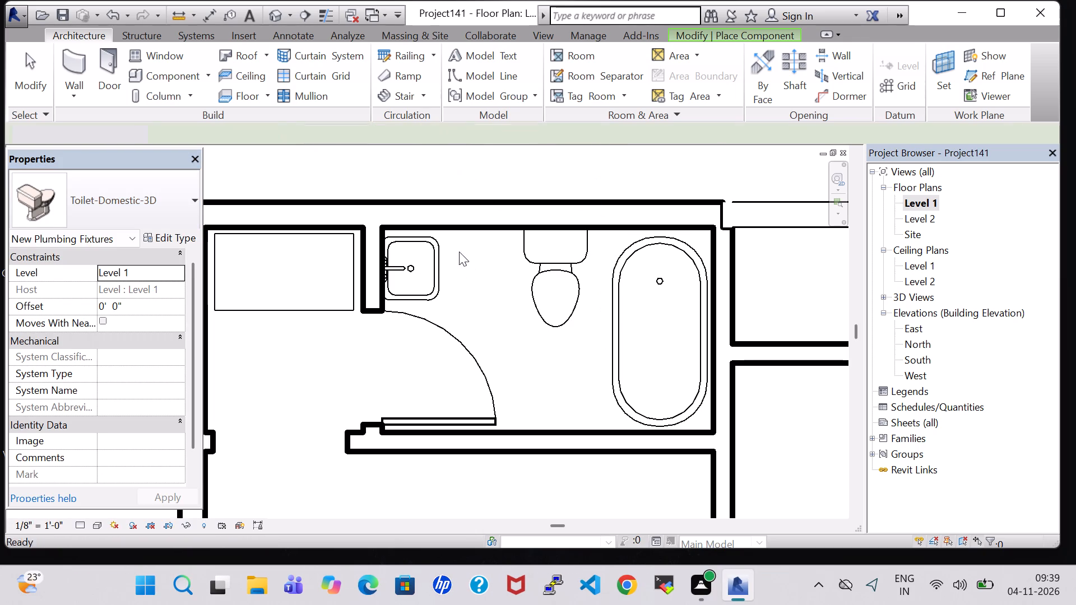
Load the Mirror-Ellipse family from the US Imperial library's Furniture folder.
left_click(181, 77)
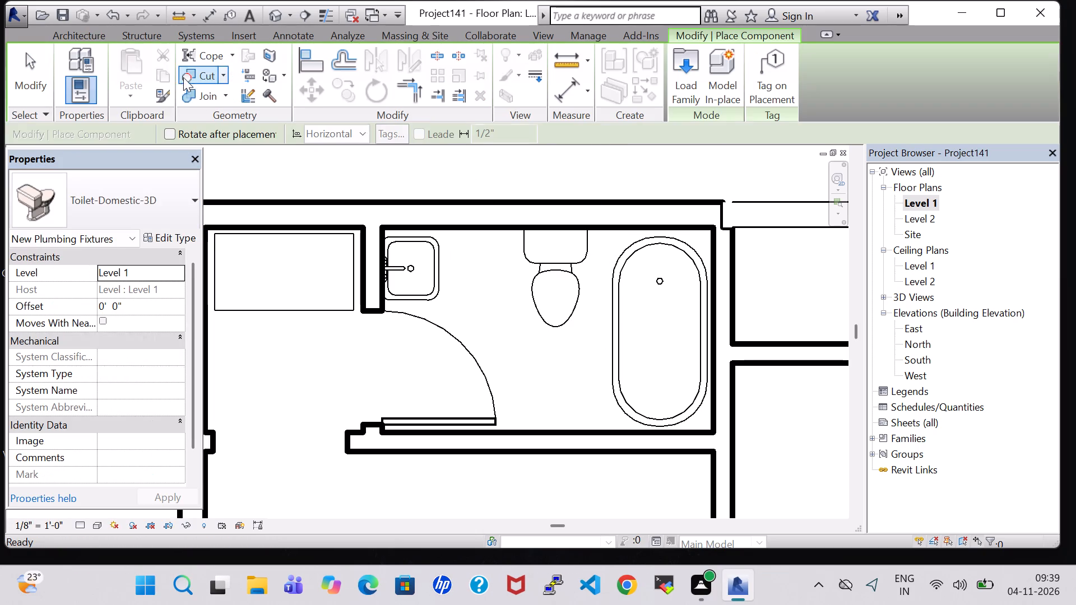
left_click(689, 85)
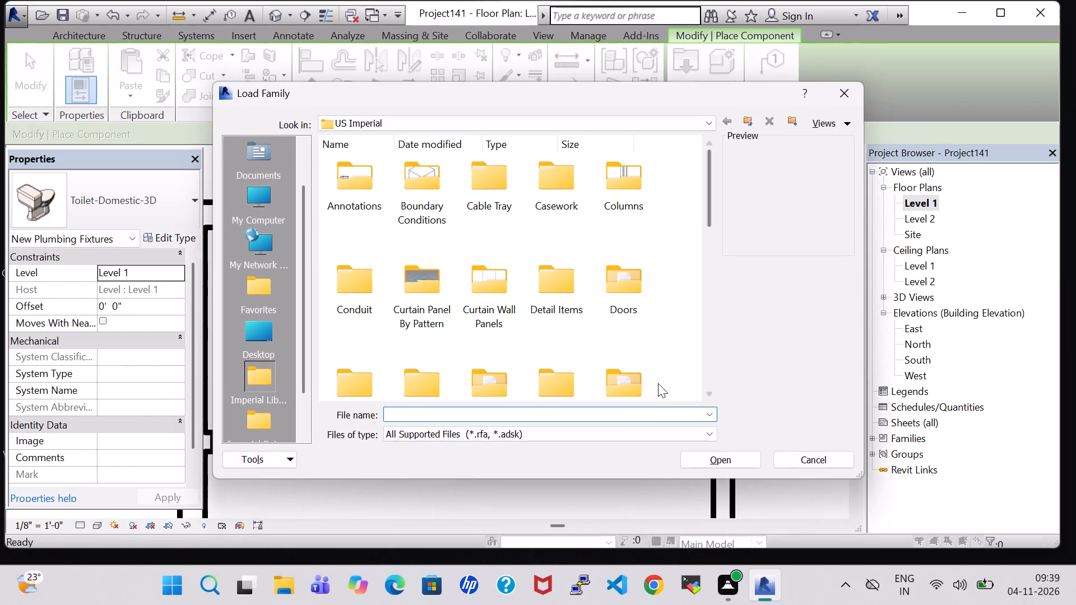
double_click(633, 392)
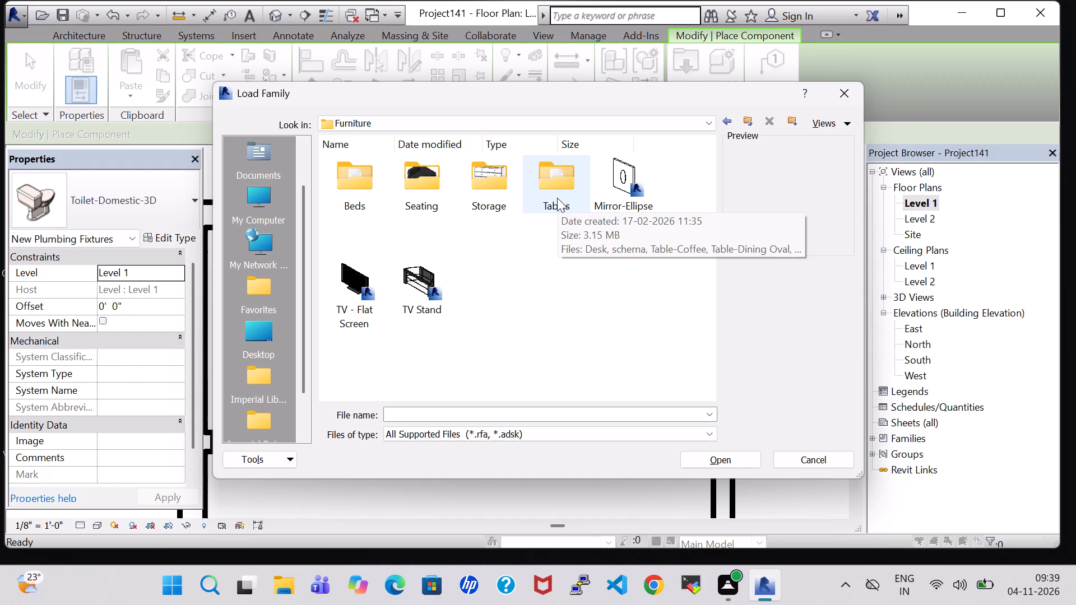
left_click(613, 184)
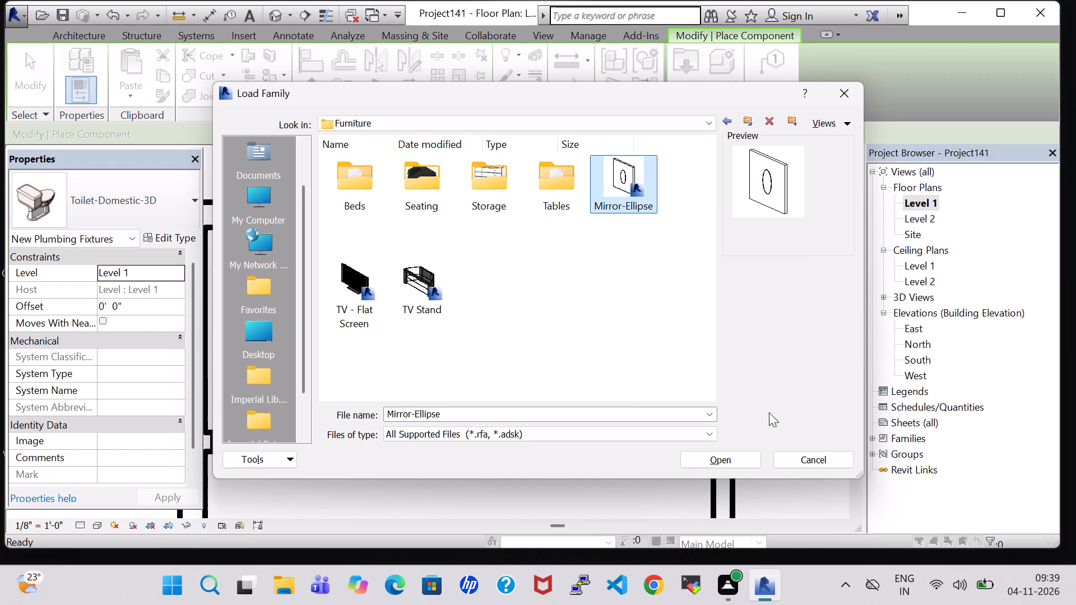
left_click(742, 457)
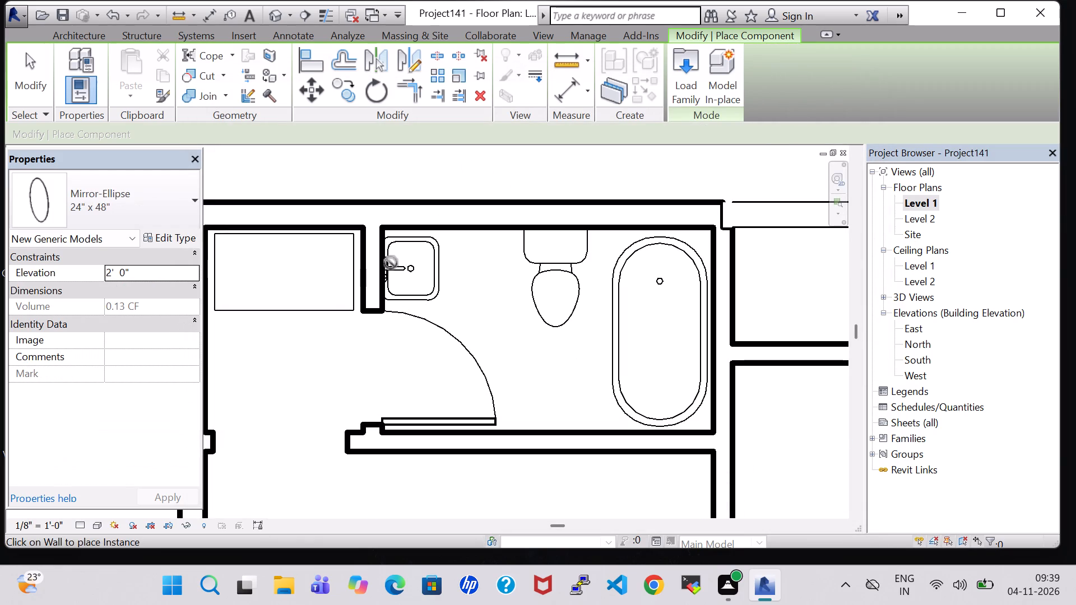
Place the 24" x 48" elliptical mirror on the wall behind the bathroom sink, centred about 1'-5" from the exterior wall.
scroll(386, 263, "up", 9)
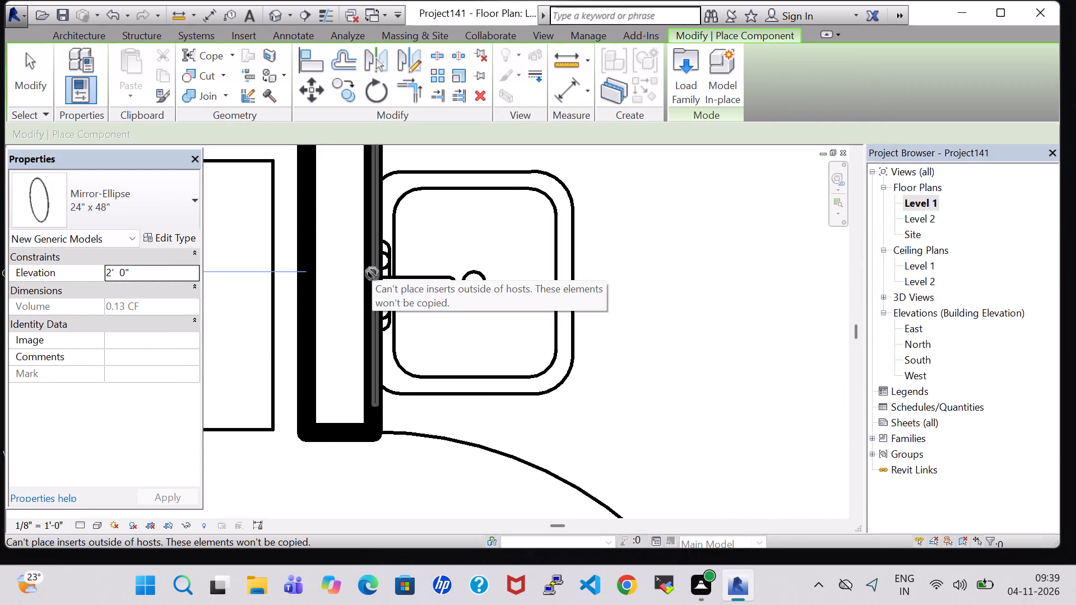
middle_click_drag(378, 278, 385, 330)
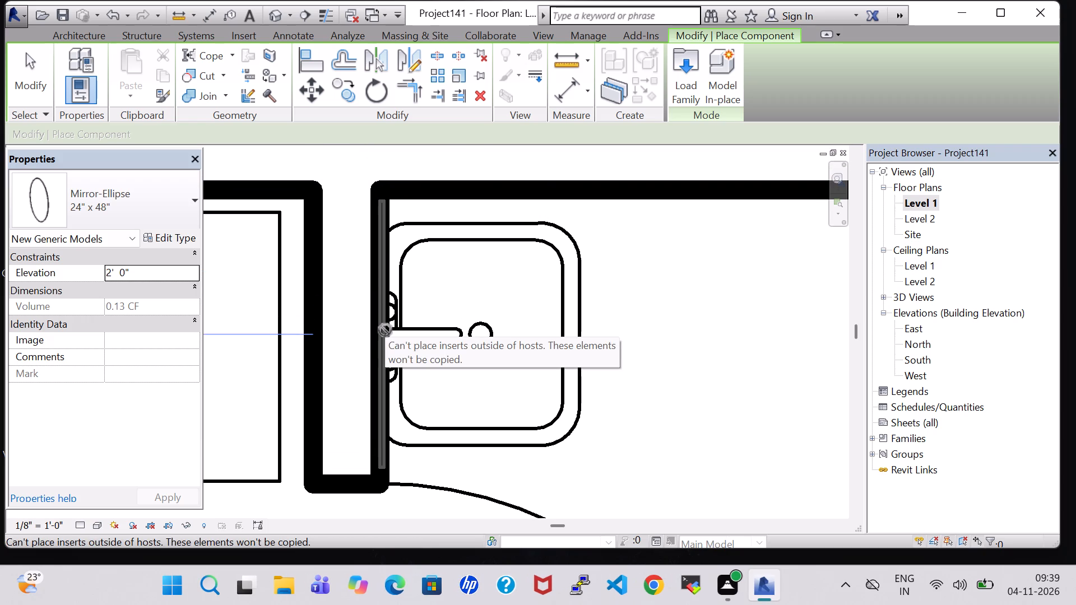
left_click(385, 330)
key("Escape")
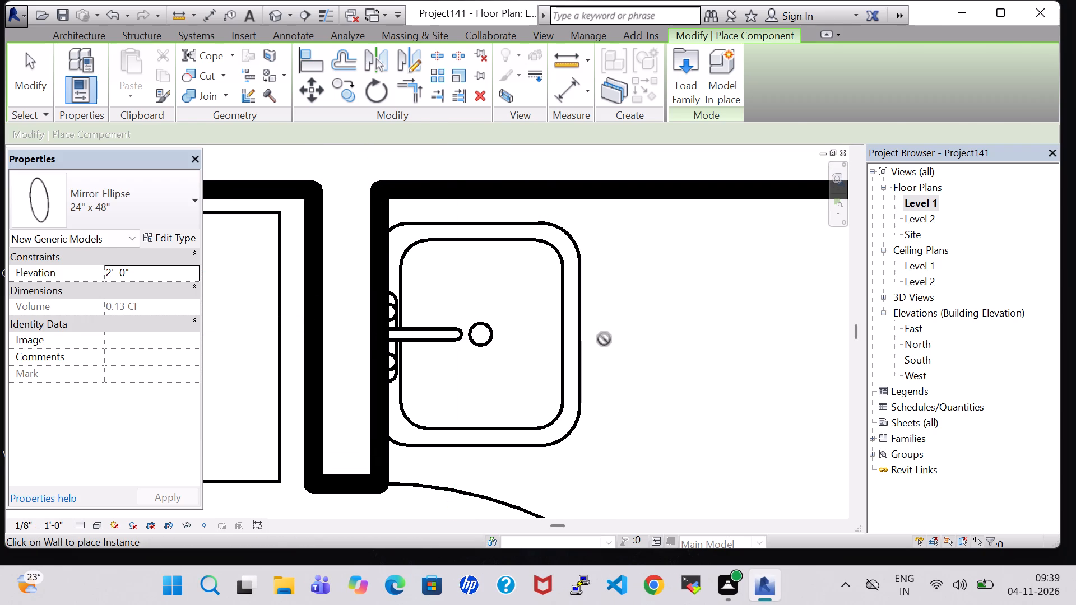
key("Escape")
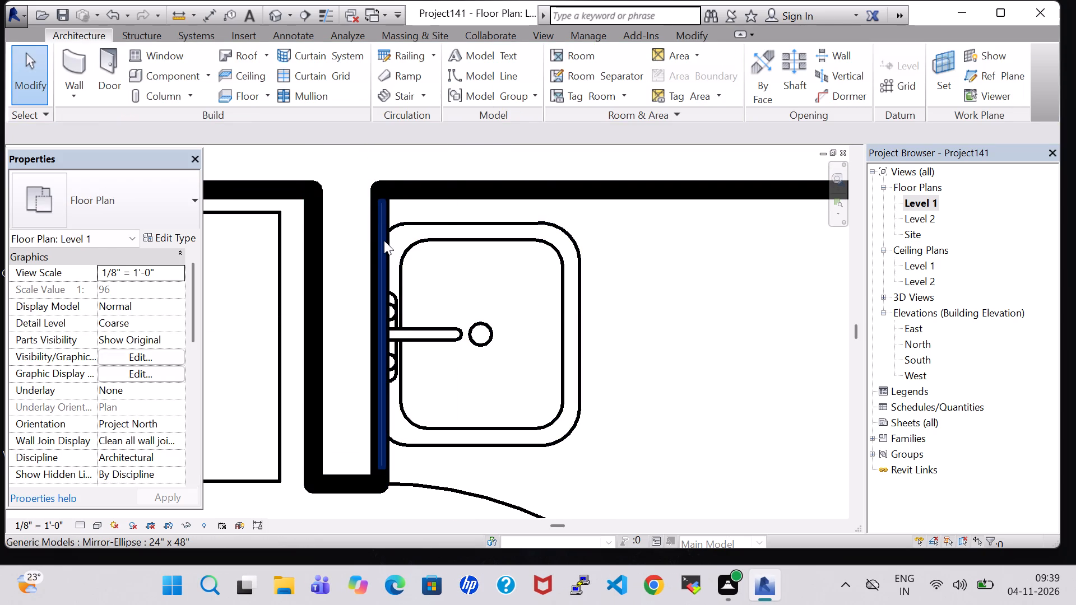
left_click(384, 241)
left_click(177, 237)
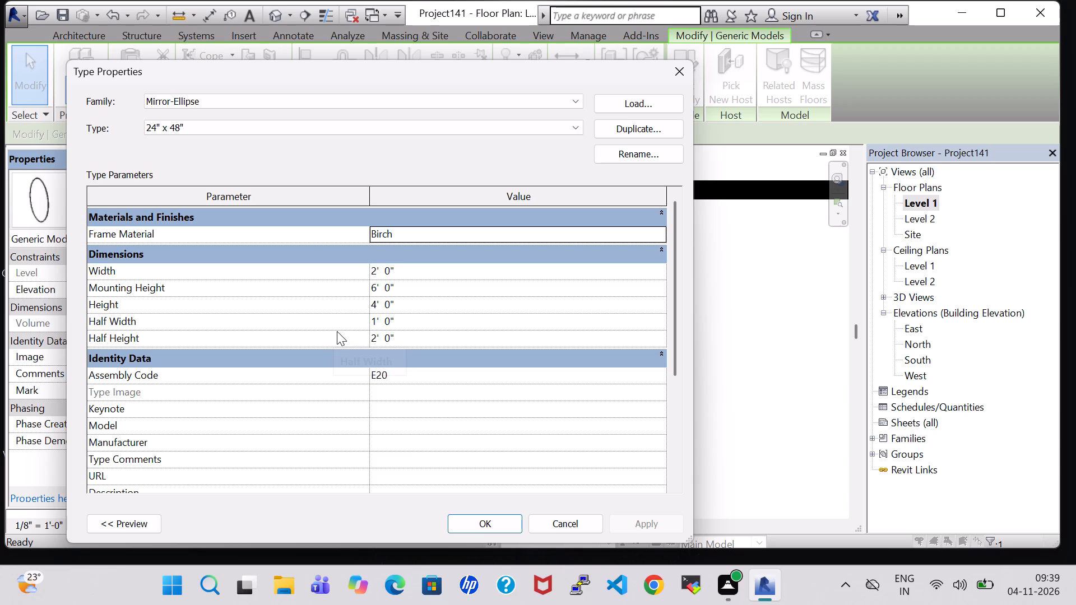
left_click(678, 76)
Inspect the mirror's position above the bathroom sink in the 3D view.
left_click(276, 18)
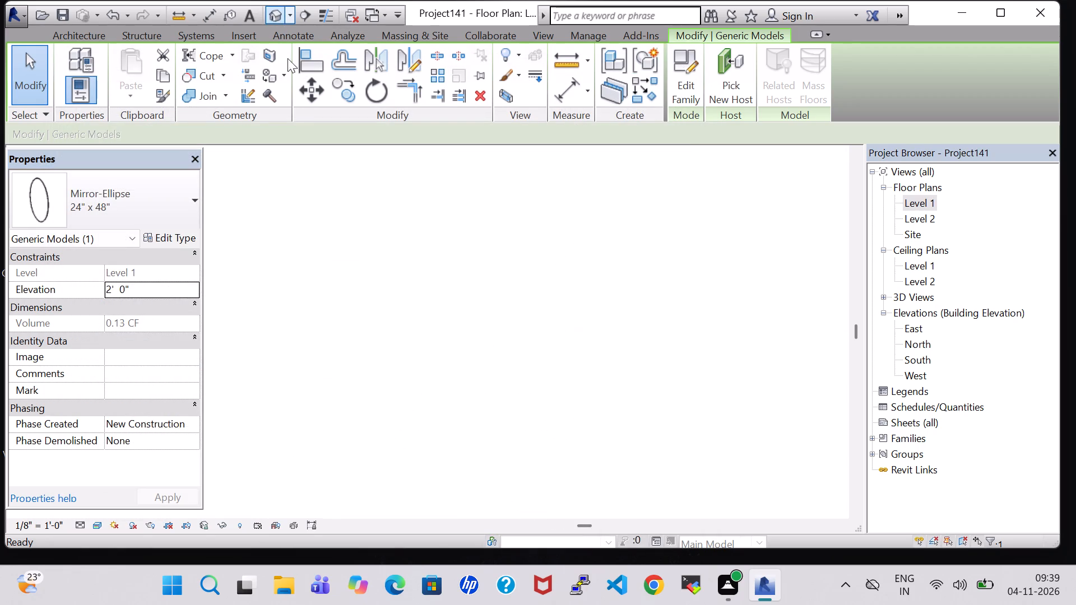
scroll(542, 306, "up", 3)
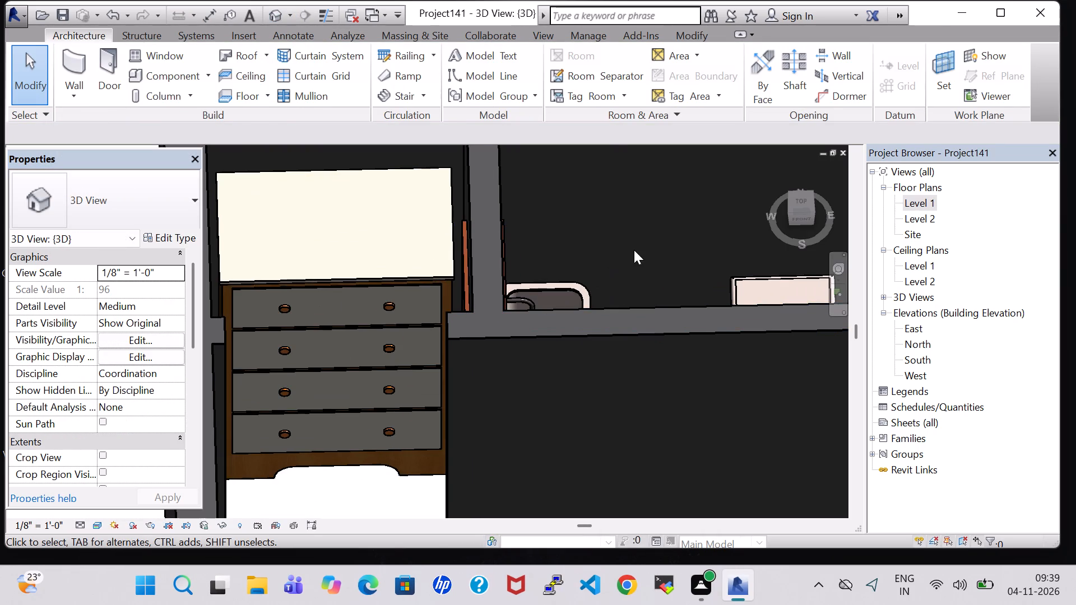
middle_click_drag(634, 250, 602, 305, "shift")
middle_click_drag(712, 302, 251, 414)
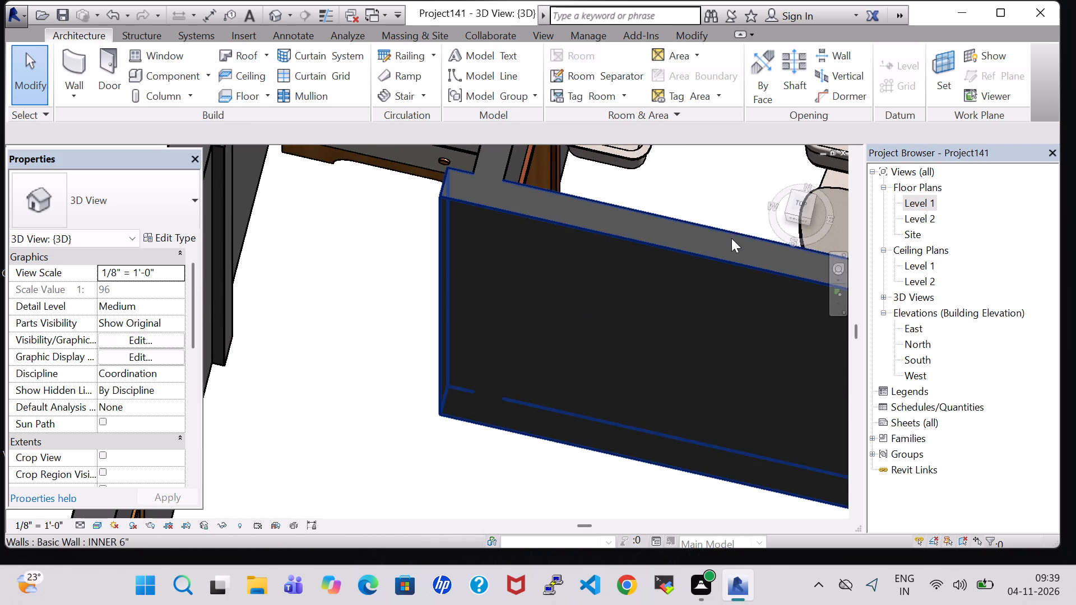
middle_click_drag(730, 212, 462, 390)
scroll(458, 387, "up", 1)
middle_click_drag(452, 383, 408, 301, "shift")
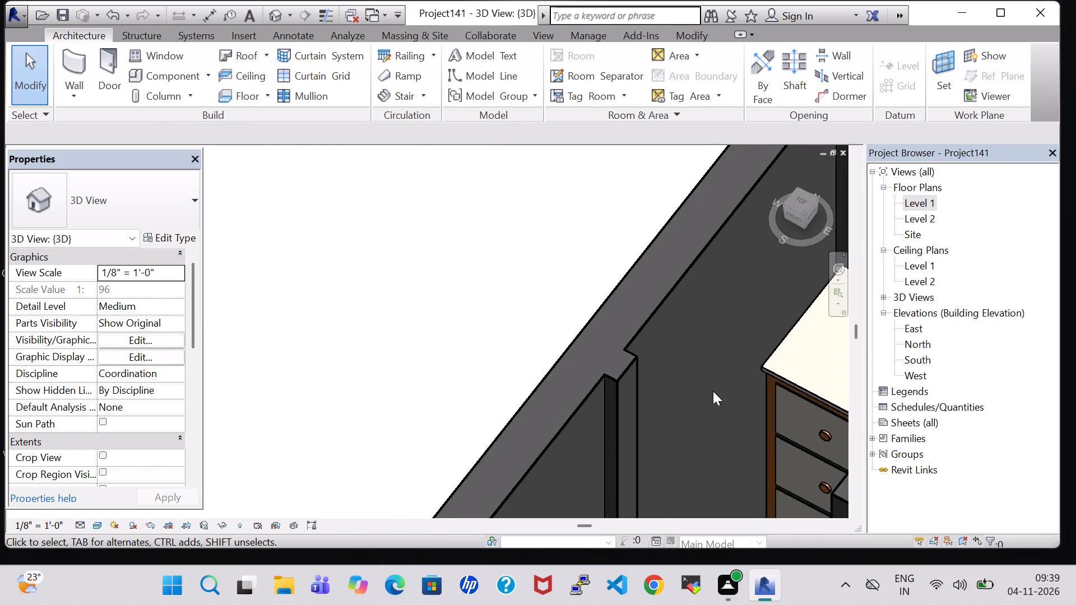
middle_click_drag(711, 393, 196, 316)
middle_click_drag(625, 441, 566, 463)
middle_click_drag(616, 481, 251, 201)
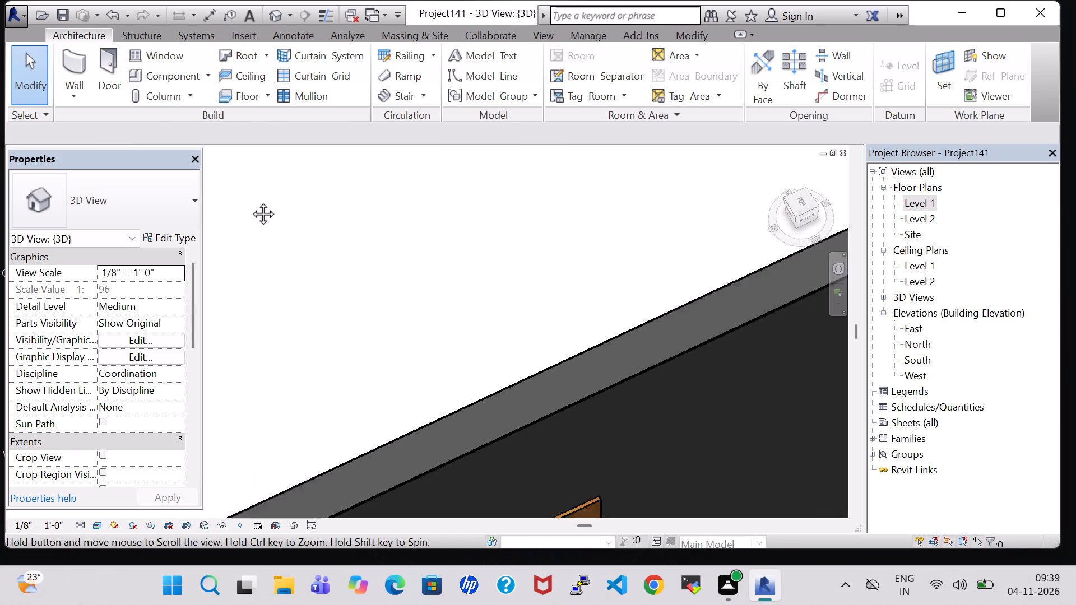
middle_click_drag(251, 201, 169, 144)
middle_click_drag(783, 414, 252, 217)
middle_click_drag(765, 367, 695, 376)
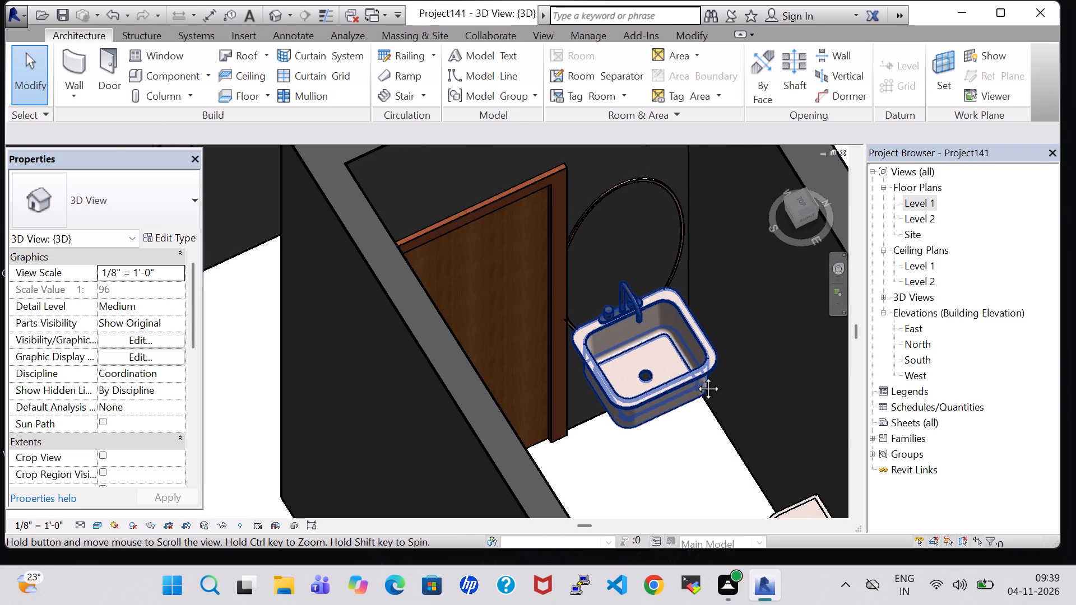
middle_click_drag(695, 376, 588, 390)
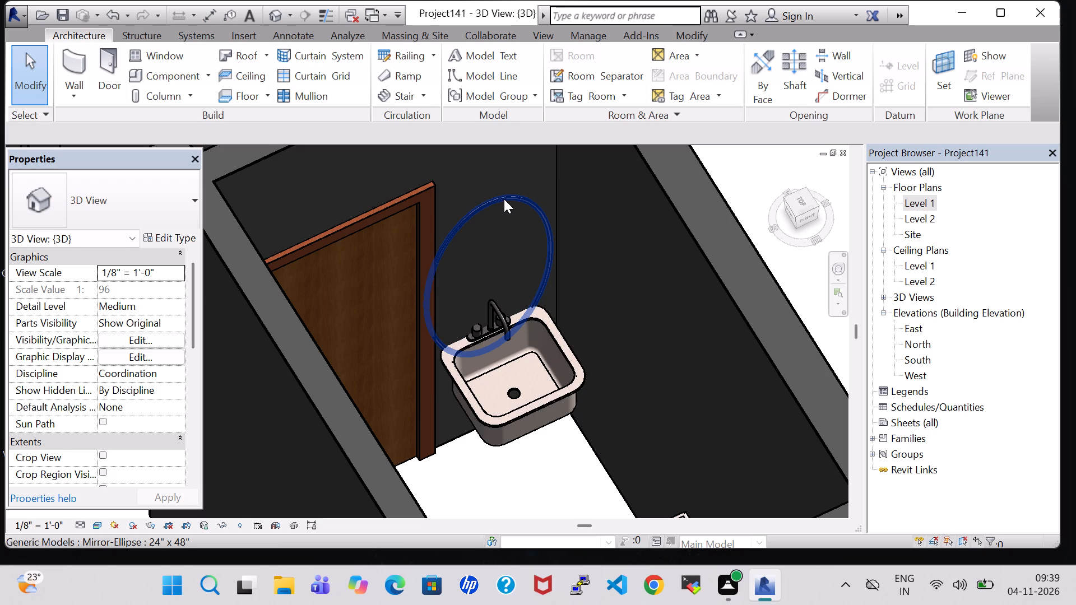
Set the elliptical mirror type's width to 1' 8".
left_click(504, 199)
left_click(156, 238)
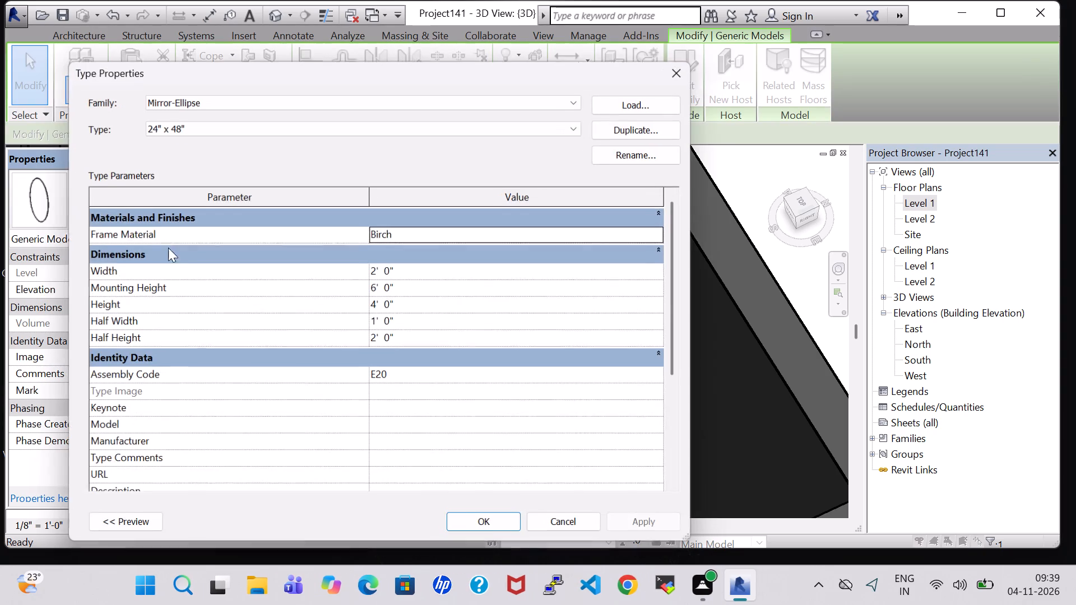
left_click(377, 271)
key("BackSpace")
key("1")
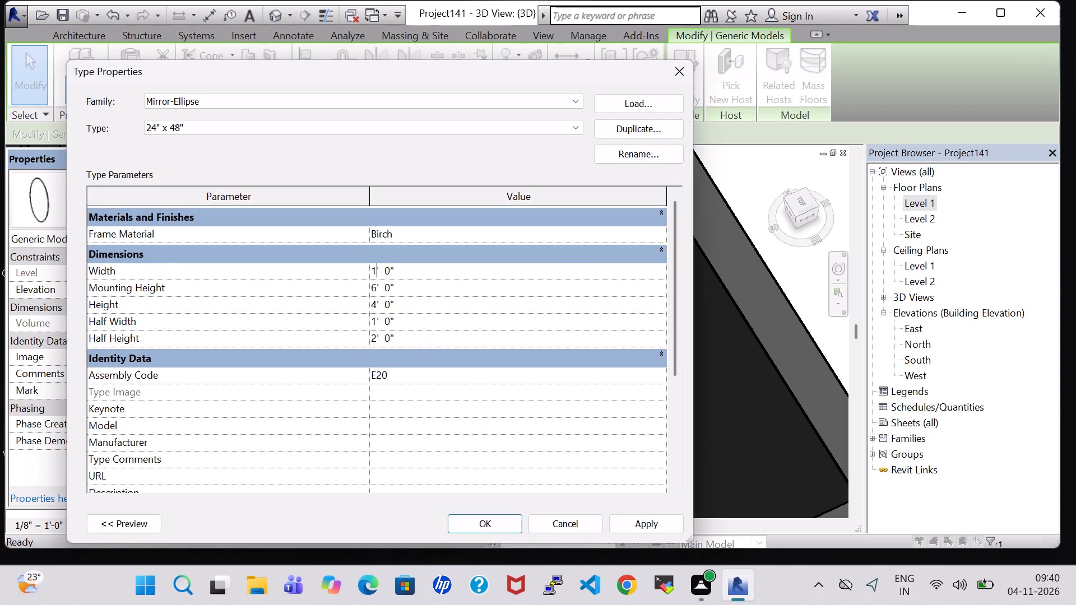
left_click(391, 275)
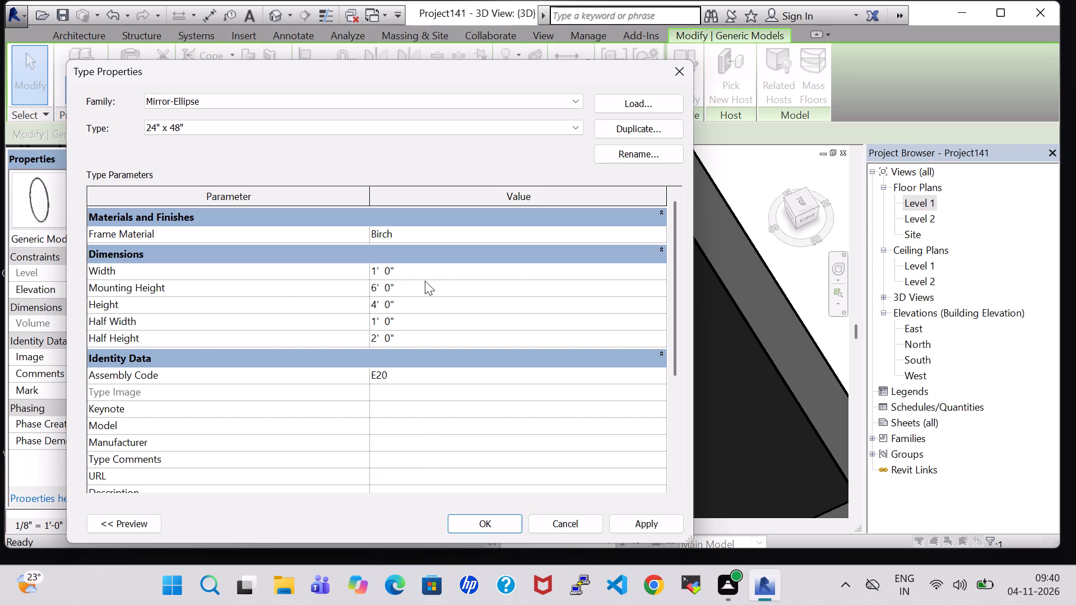
key("BackSpace")
key("8")
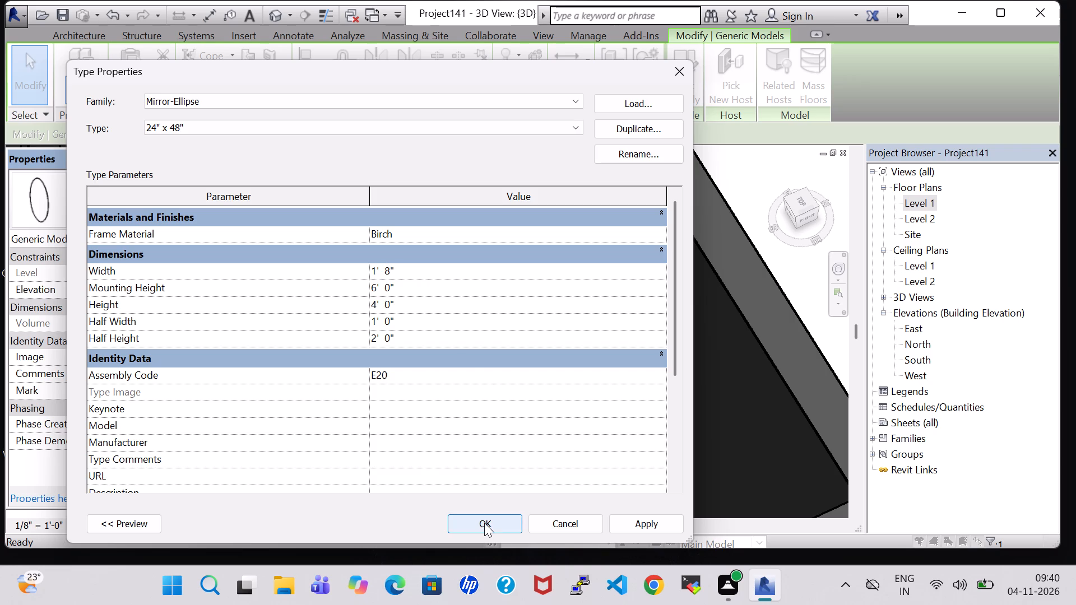
left_click(484, 523)
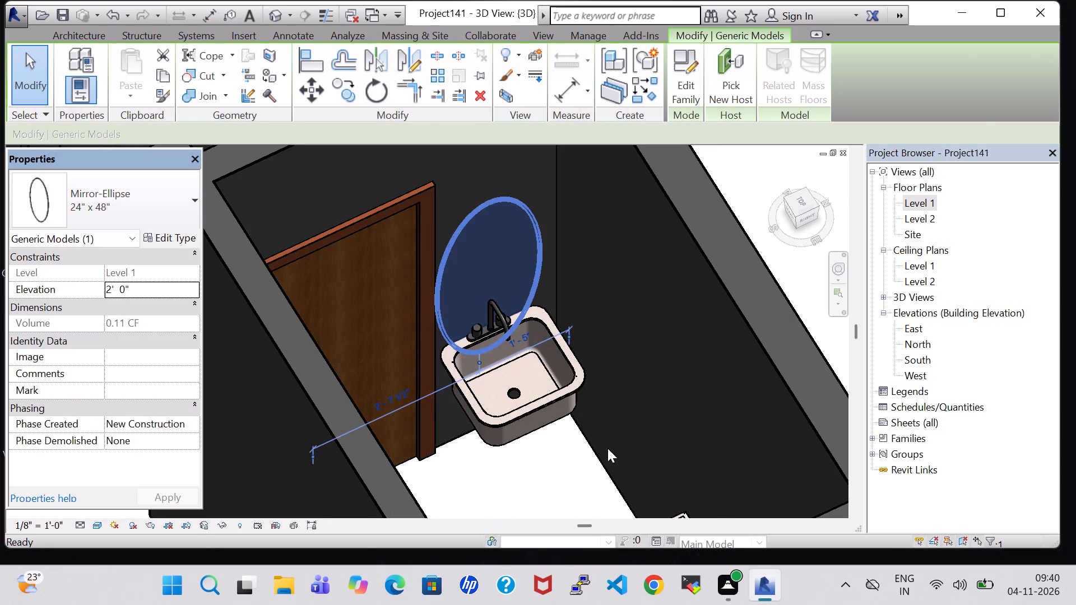
left_click(564, 466)
Raise the mirror above the sink by setting its elevation to 3' 5".
left_click(509, 203)
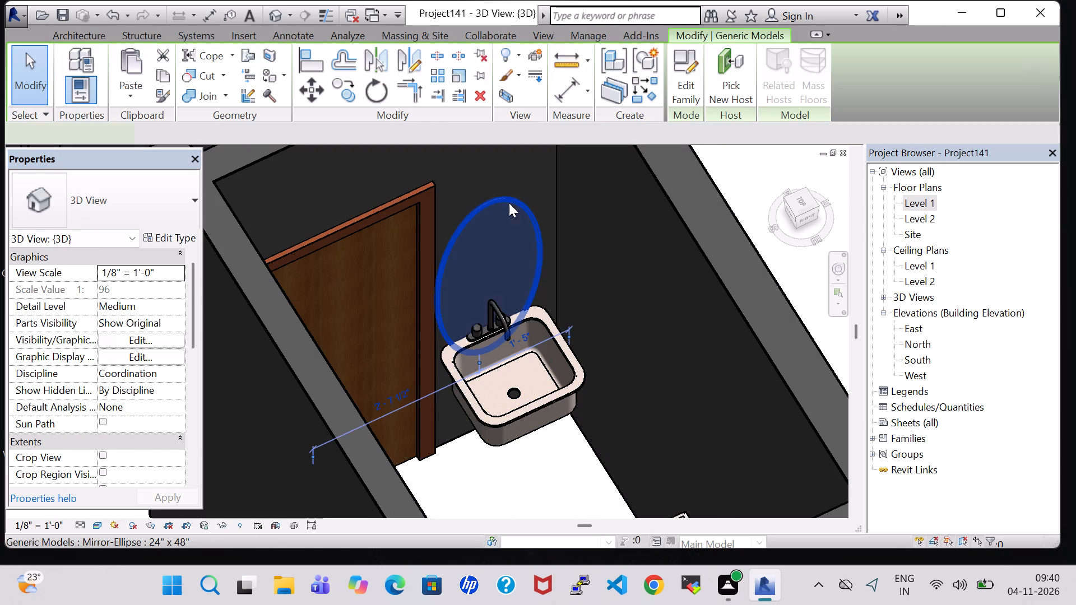
left_click(110, 286)
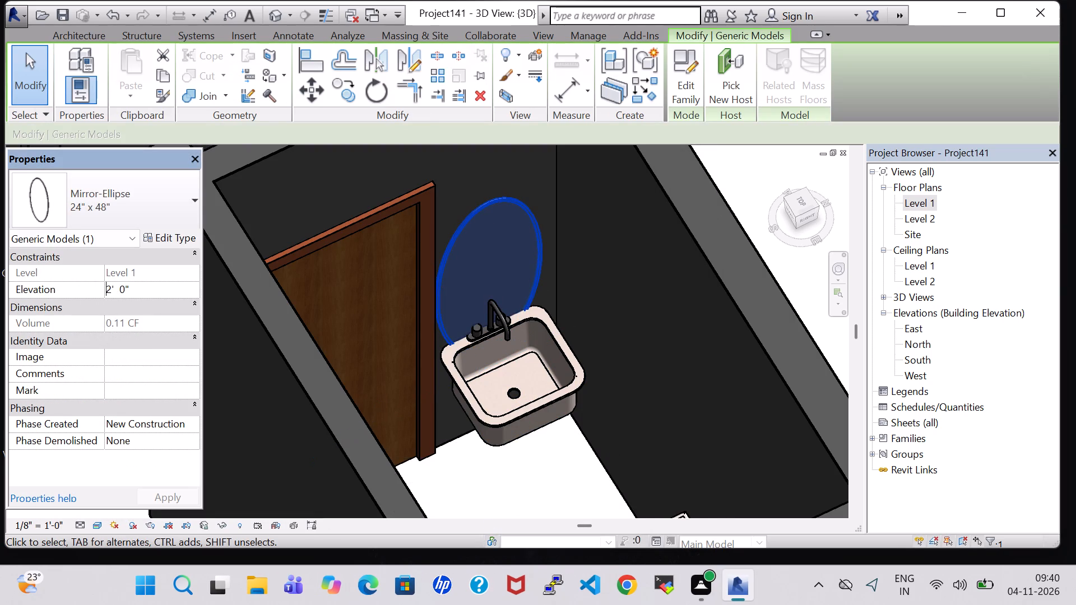
left_click(110, 288)
key("BackSpace")
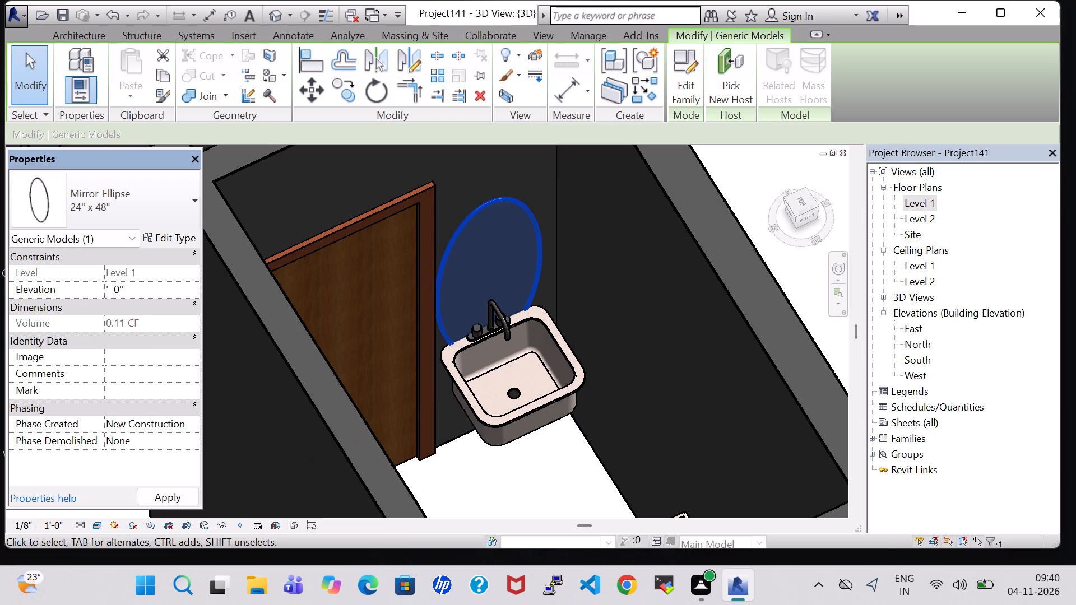
key("3")
left_click(124, 290)
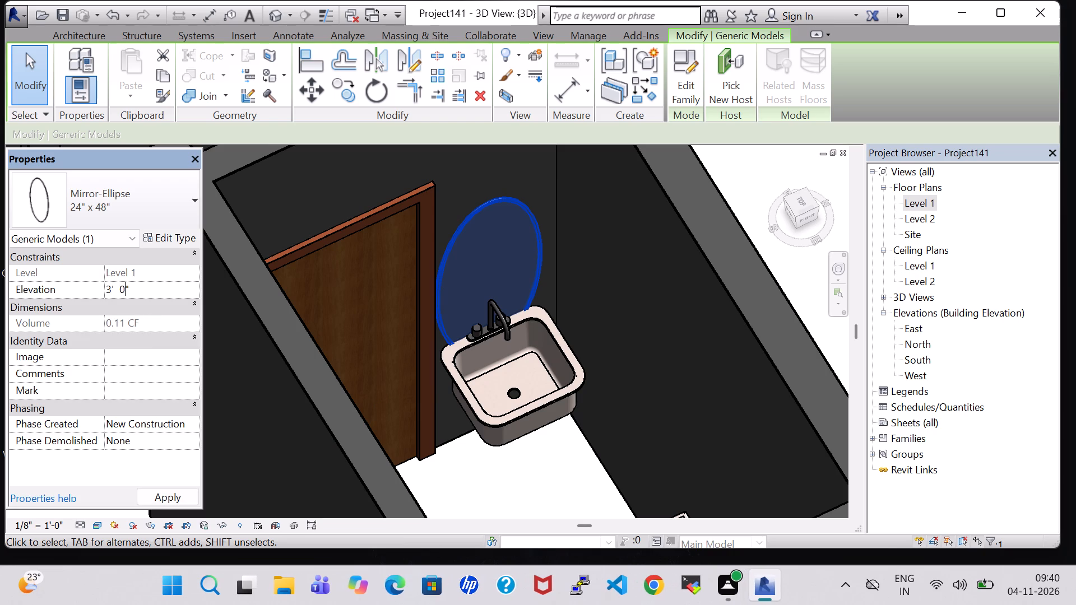
key("BackSpace")
key("5")
left_click(178, 496)
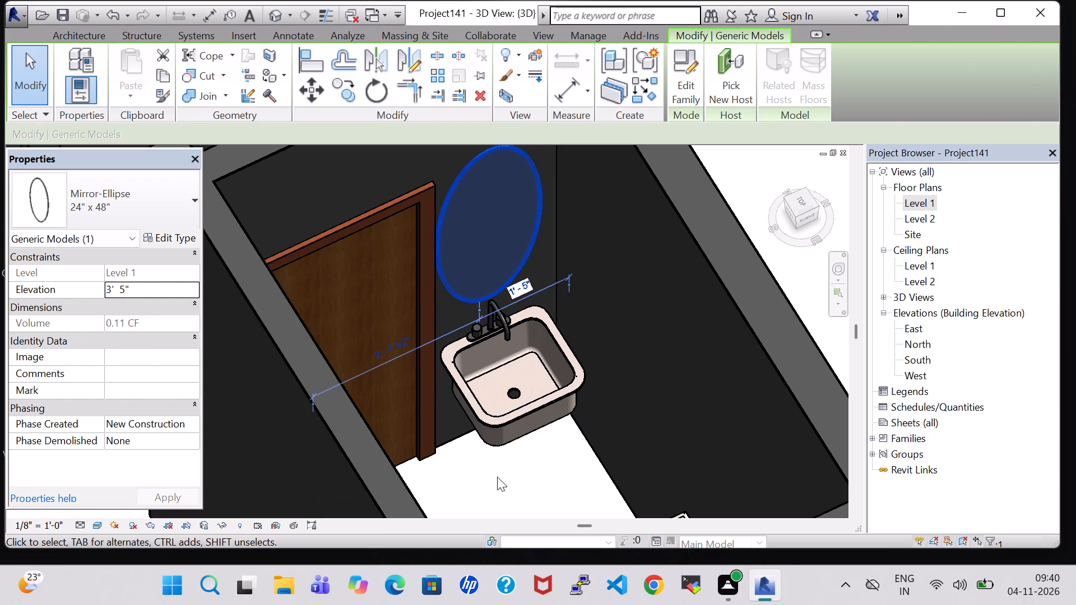
left_click(497, 477)
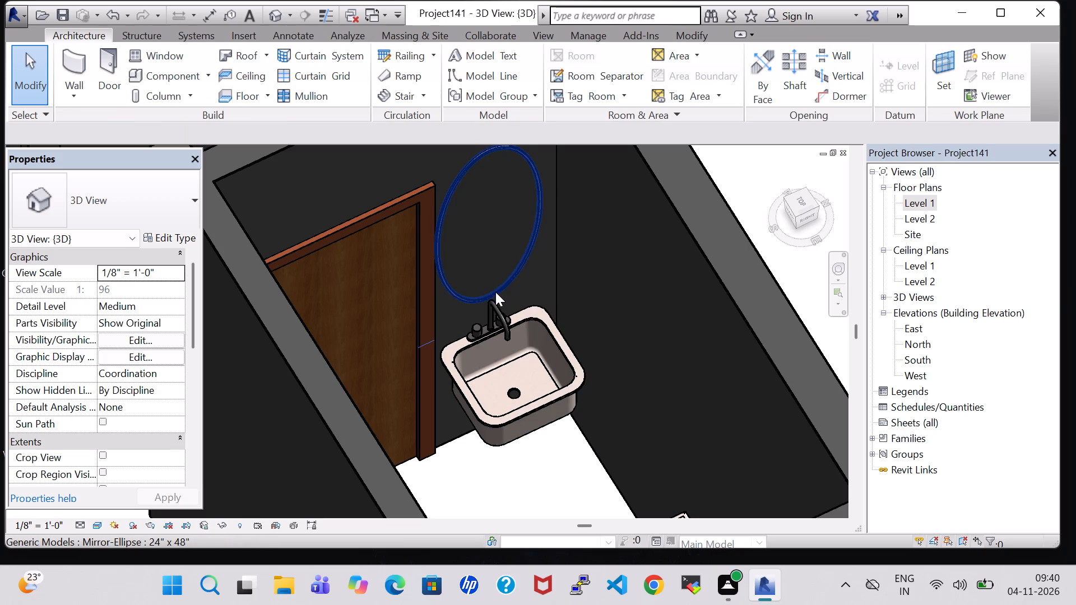
Nudge the mirror three increments away from the door, until its centre is about 1'-3 1/2" from the exterior wall.
left_click(495, 289)
key("Right")
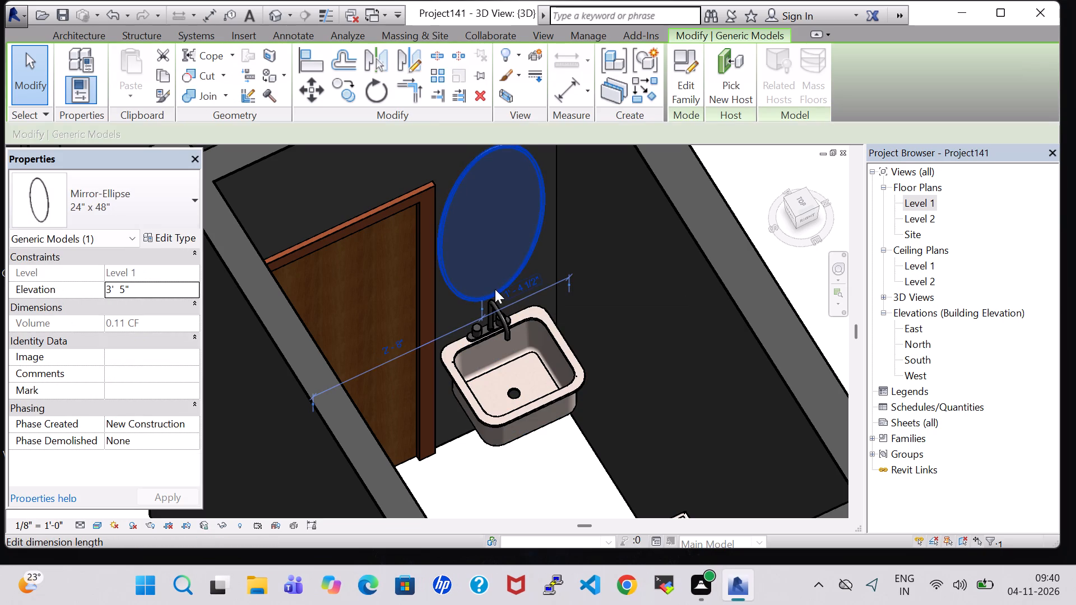
key("Right")
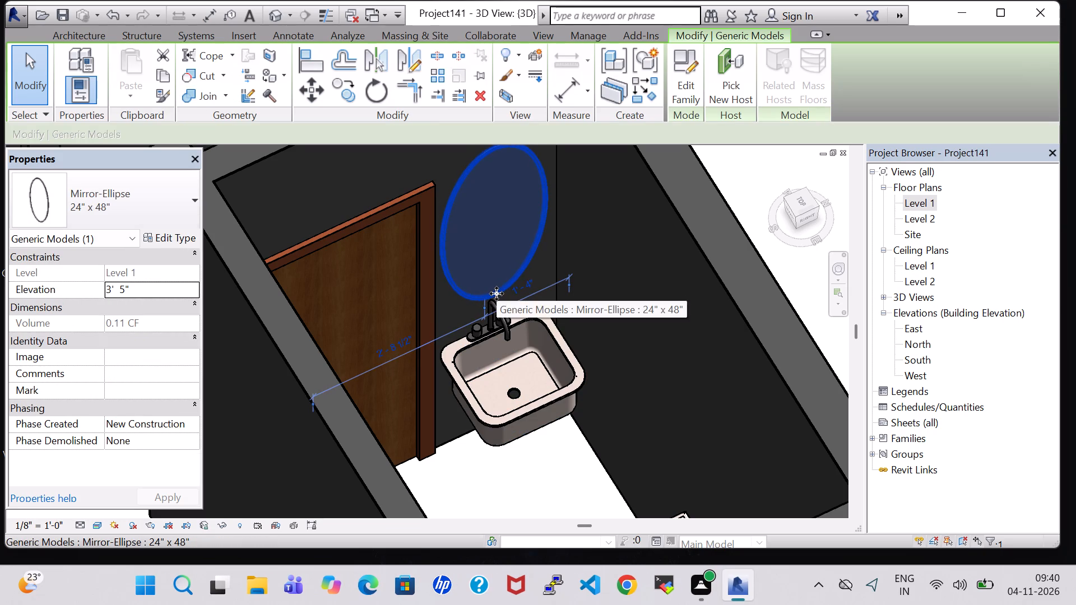
key("Right")
left_click(535, 461)
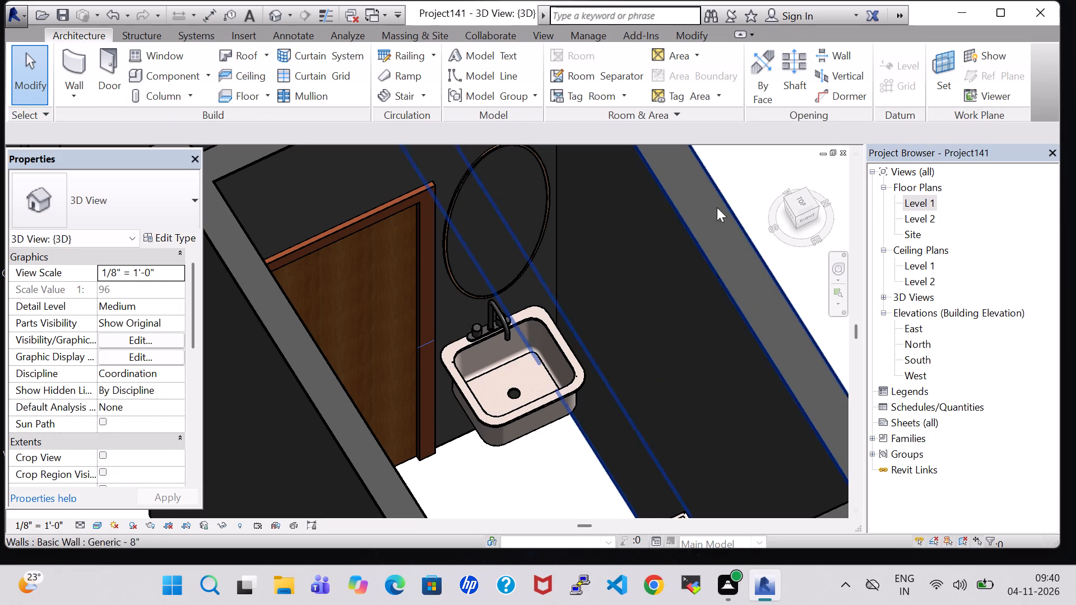
Set the elliptical mirror type's mounting height to 5' 0".
left_click(487, 160)
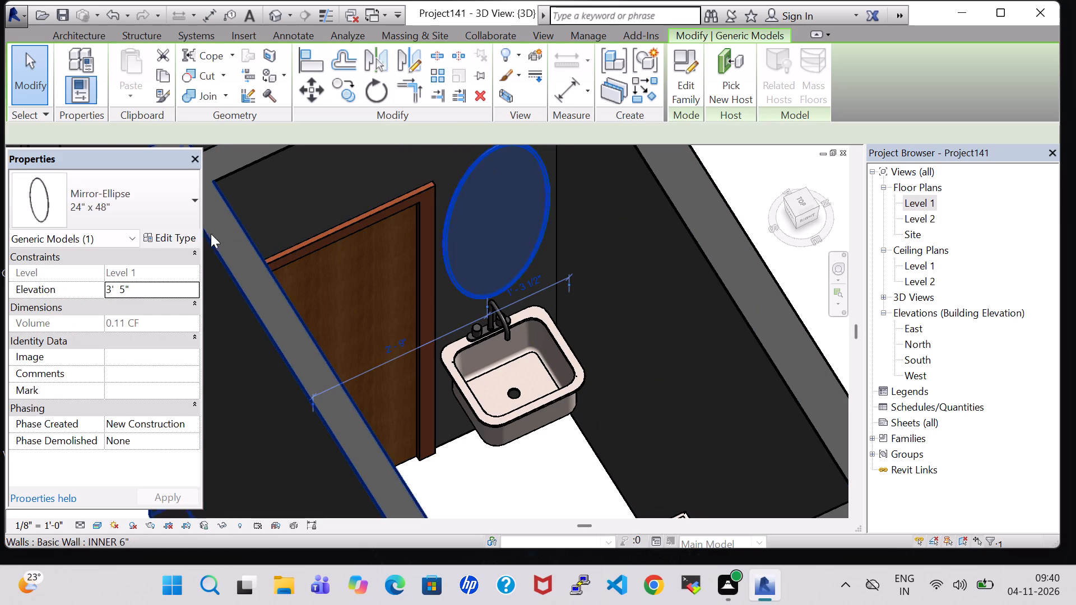
left_click(163, 239)
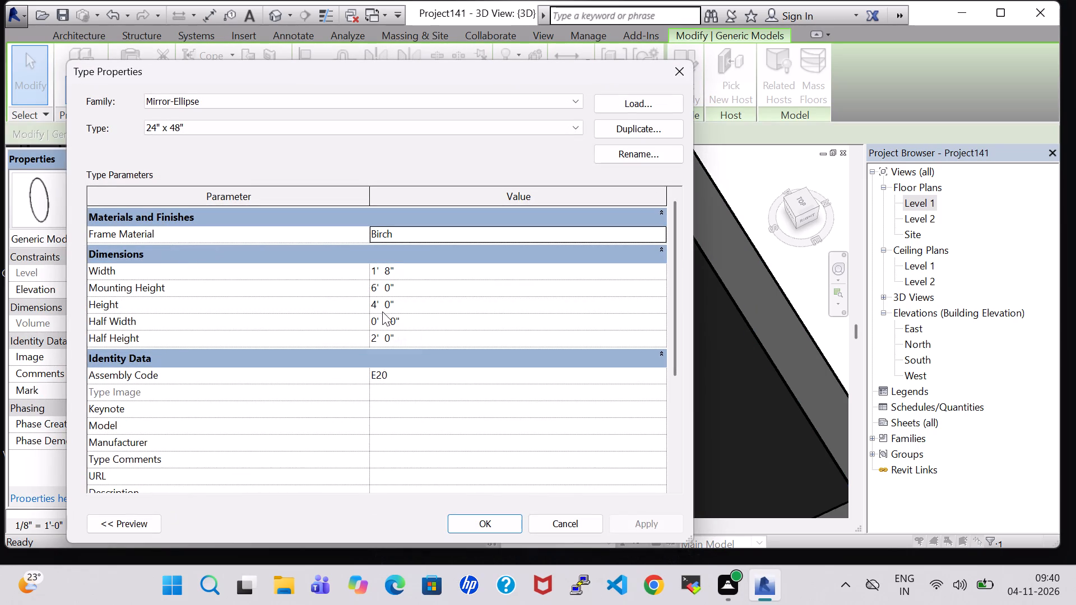
left_click(378, 288)
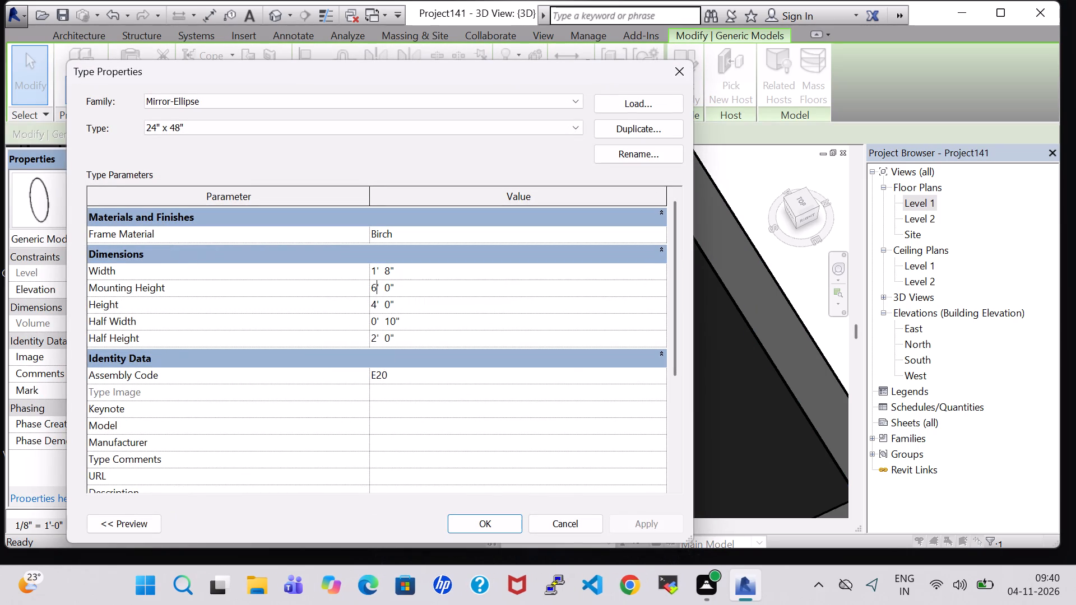
key("BackSpace")
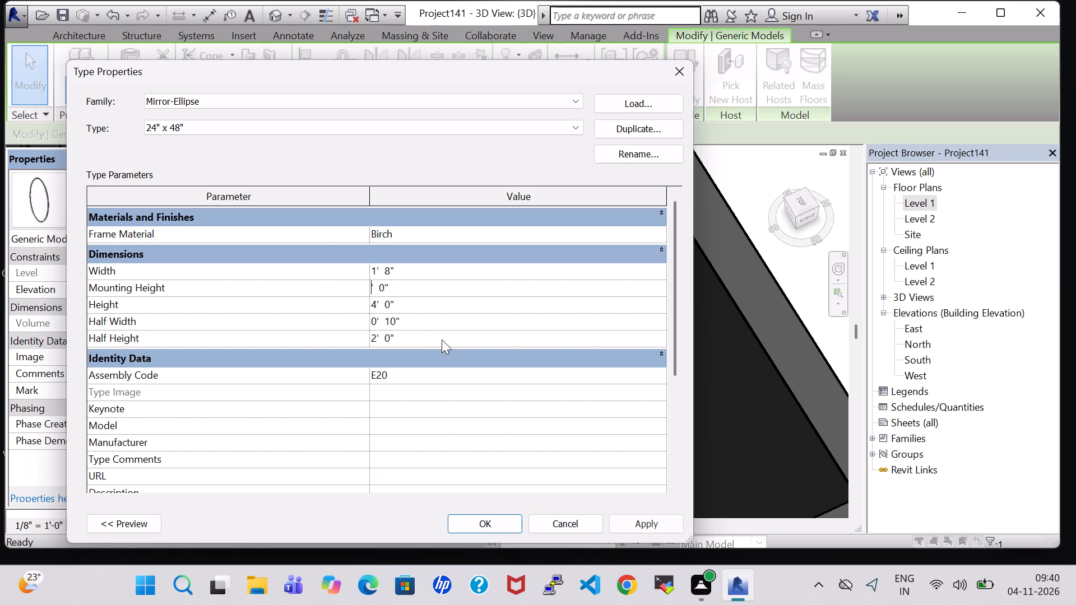
key("5")
left_click(501, 520)
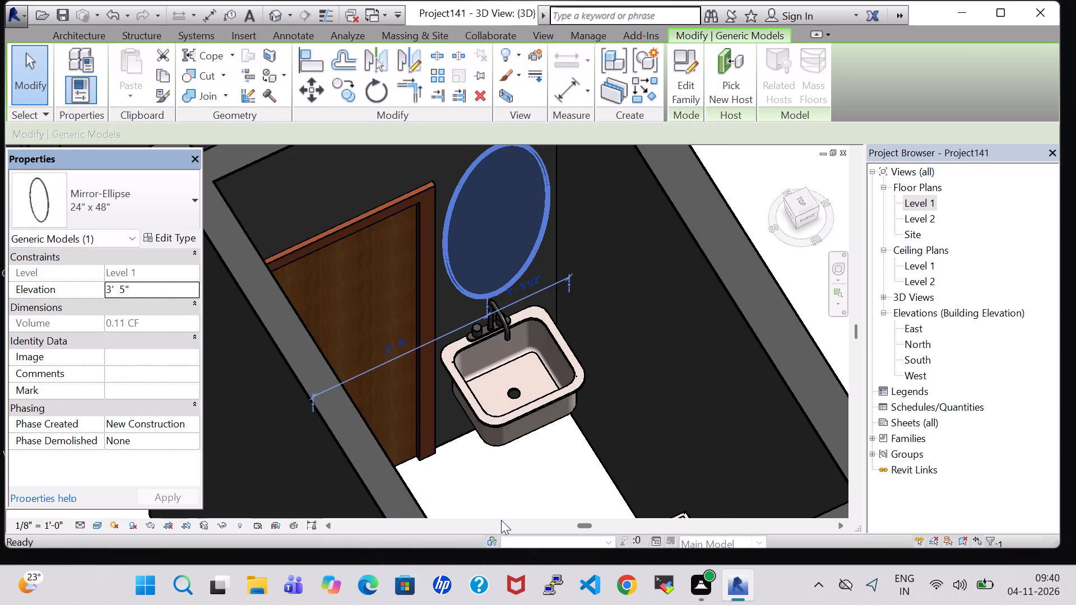
left_click(542, 474)
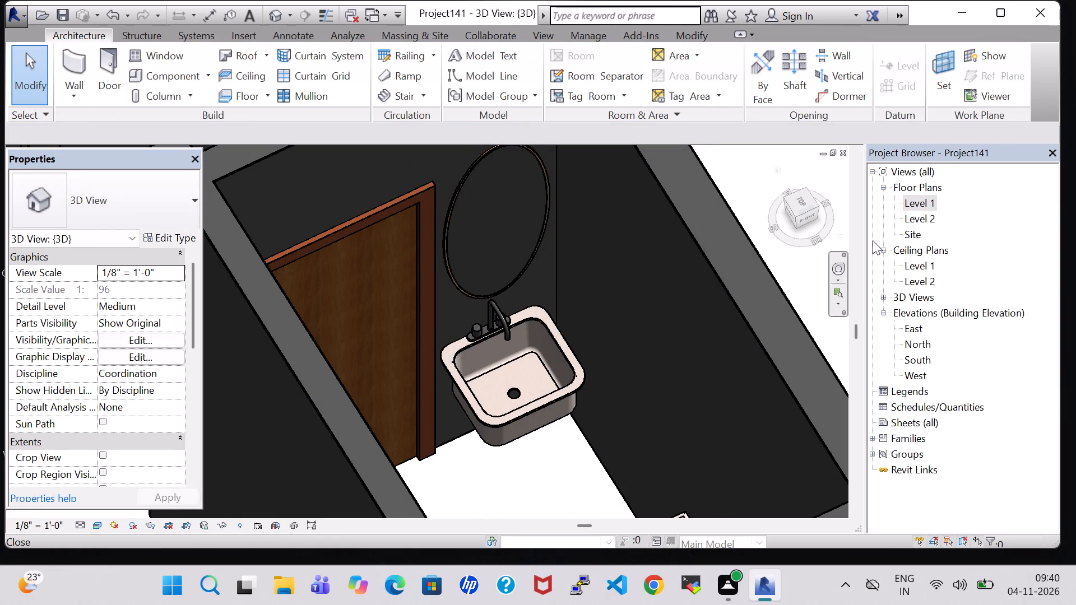
Inspect the bathroom's mirror, sink, toilet and bathtub layout in the Level 1 floor plan and the 3D view.
double_click(919, 201)
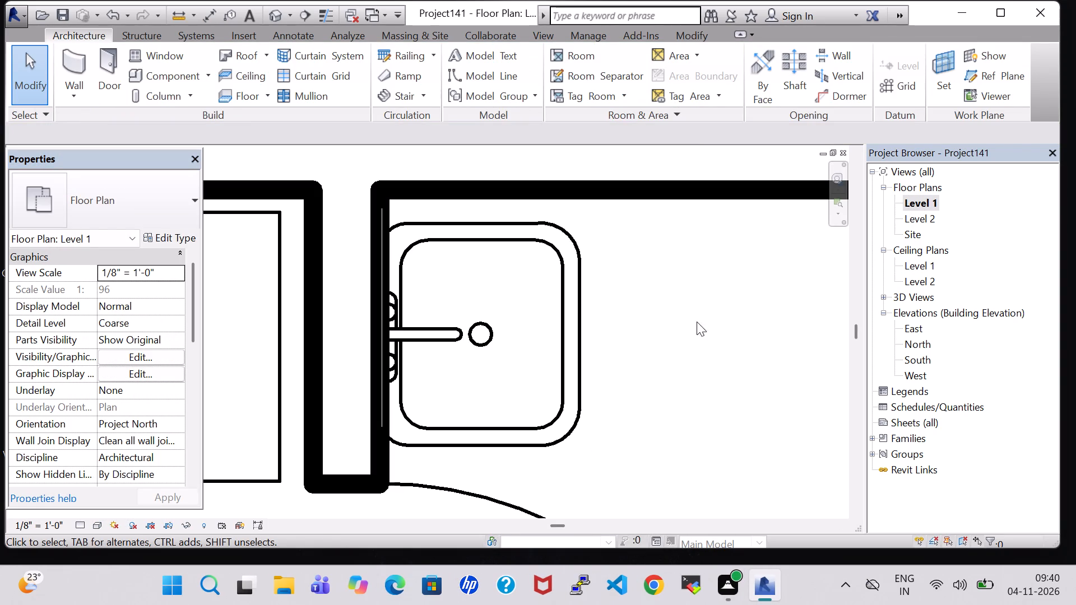
scroll(612, 327, "down", 2)
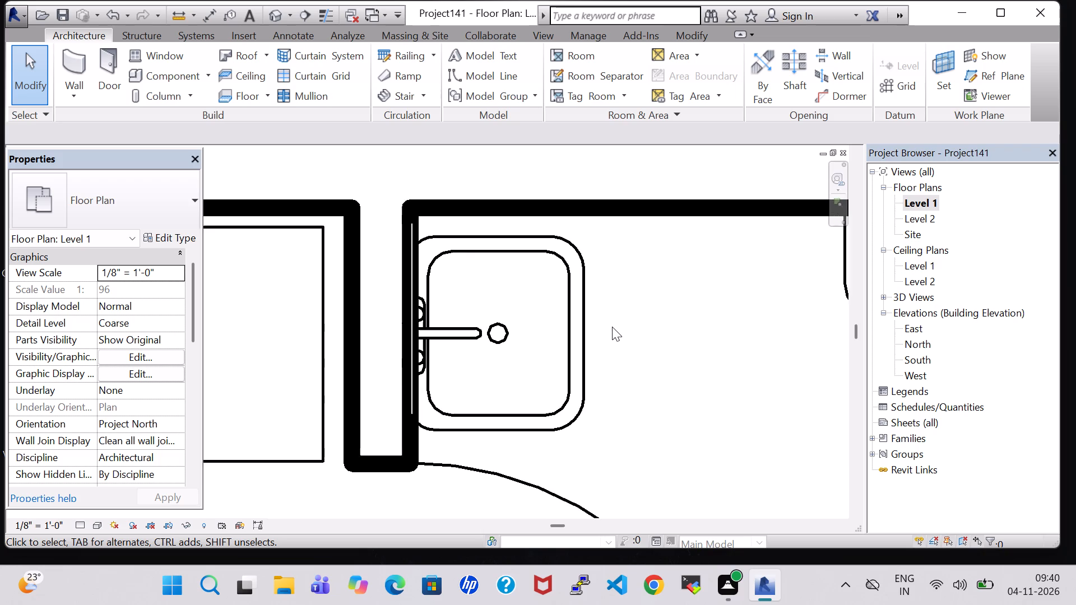
scroll(612, 327, "down", 5)
left_click(268, 11)
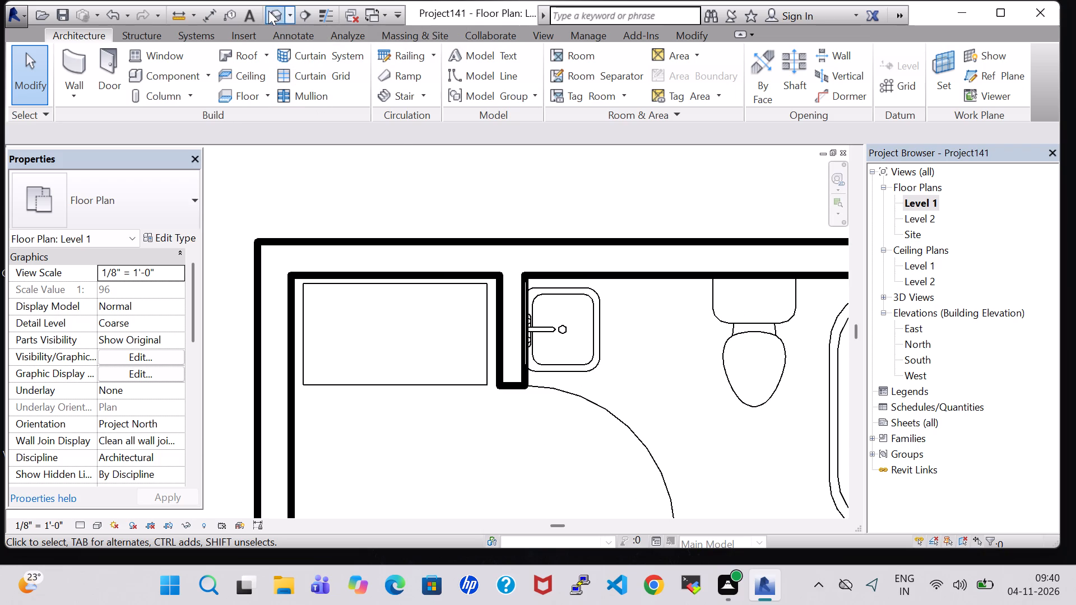
scroll(503, 294, "down", 3)
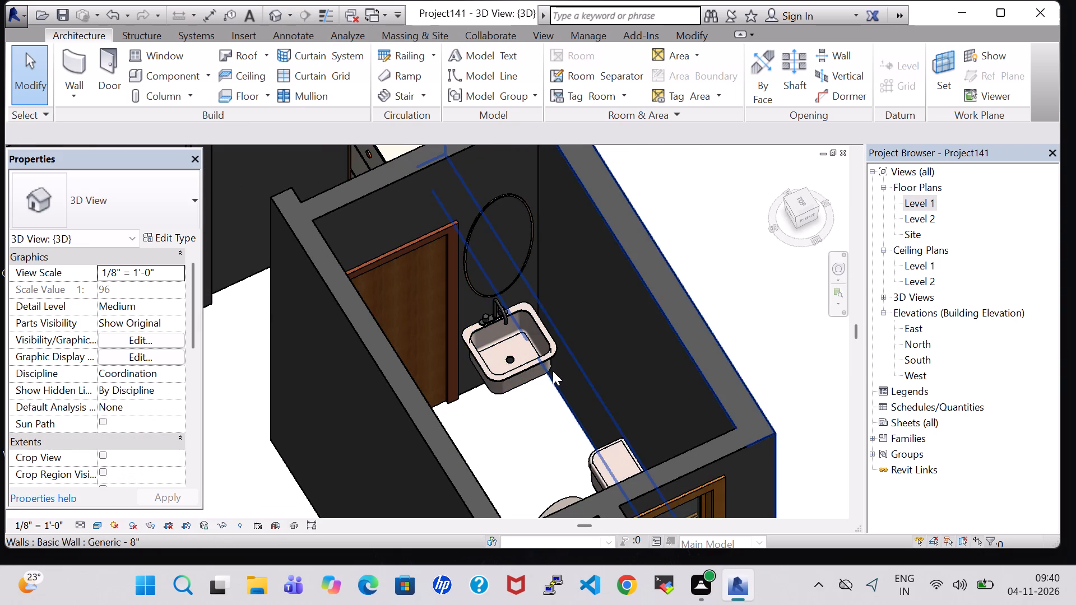
middle_click_drag(535, 424, 528, 472, "shift")
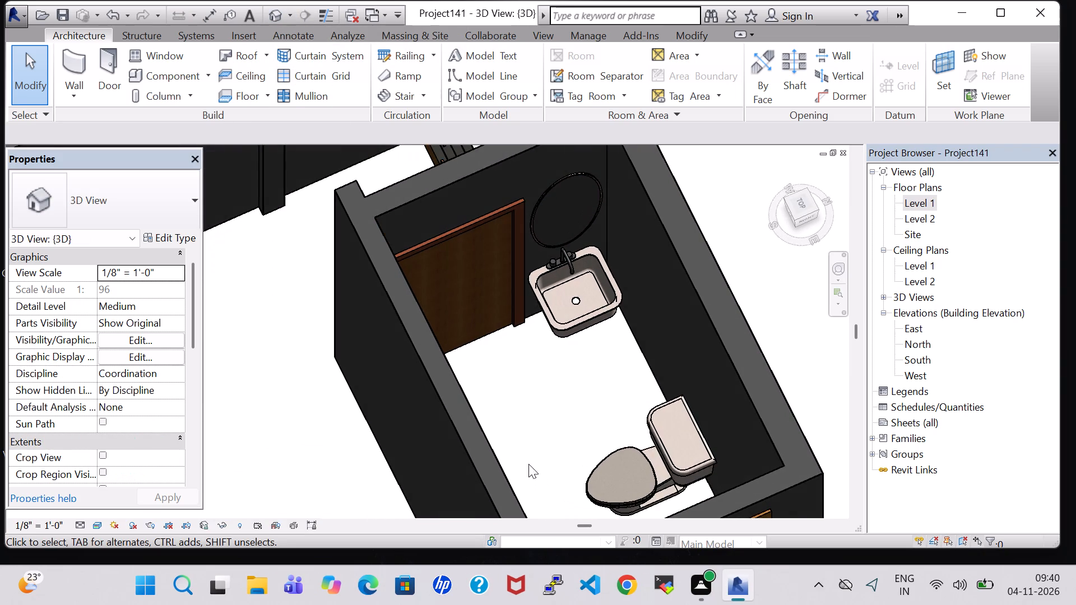
scroll(549, 417, "up", 3)
middle_click_drag(574, 370, 565, 421, "shift")
scroll(565, 418, "down", 3)
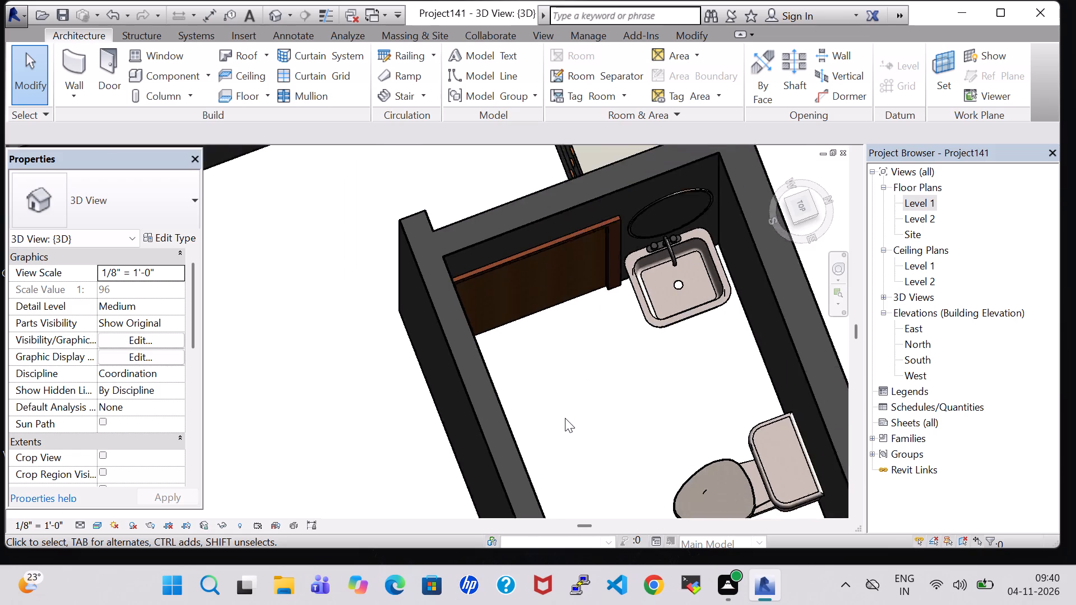
scroll(565, 418, "down", 2)
middle_click_drag(610, 415, 501, 257)
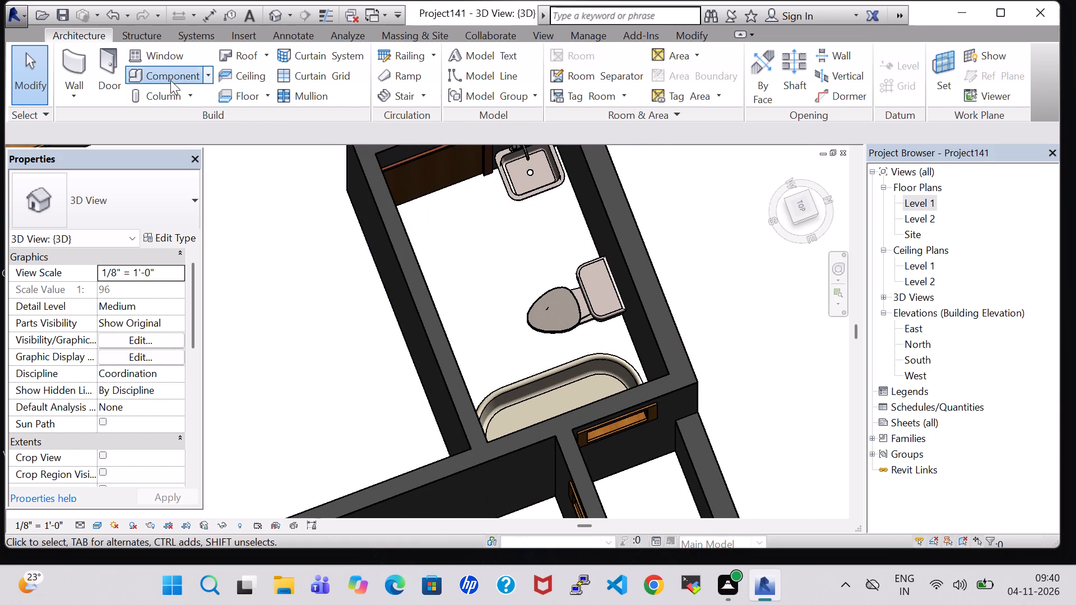
Start loading a component family and examine the Connectors and Water Heaters folders in the Plumbing library's Equipment folder.
left_click(170, 80)
left_click(692, 82)
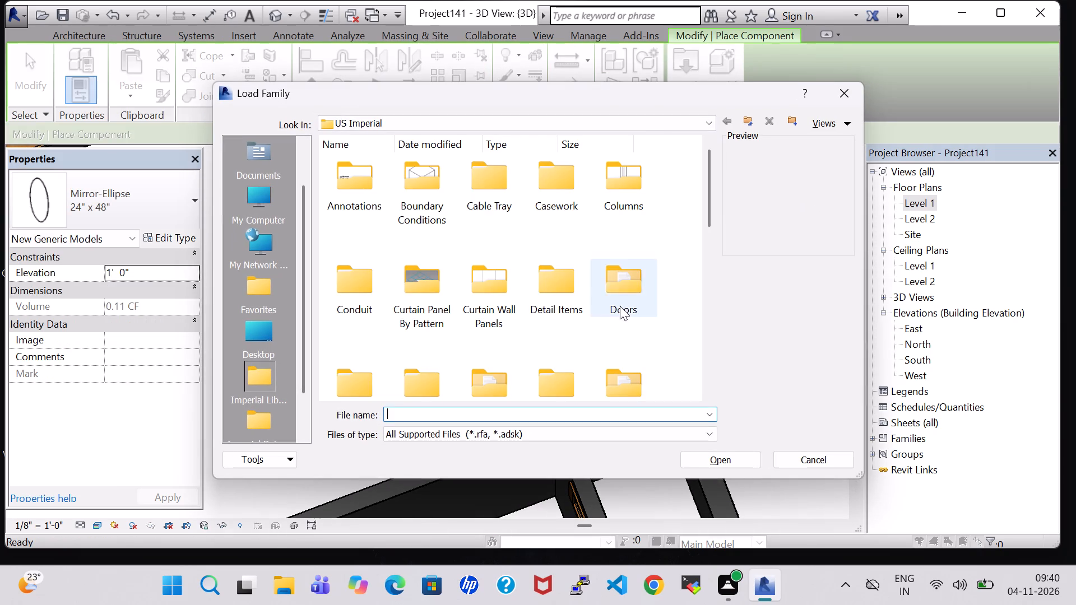
left_click(630, 369)
key("p")
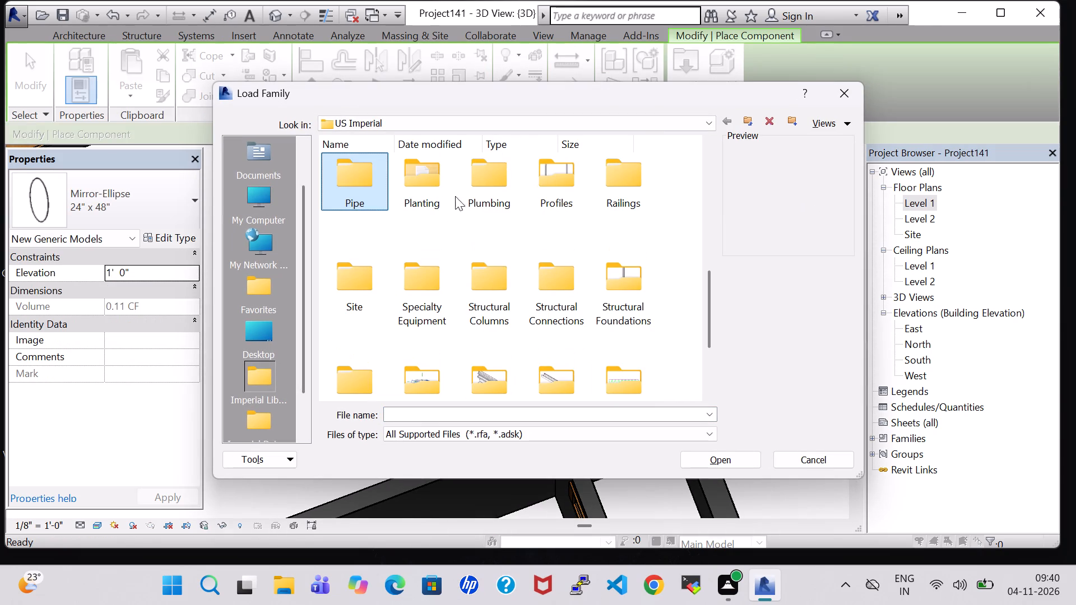
double_click(478, 186)
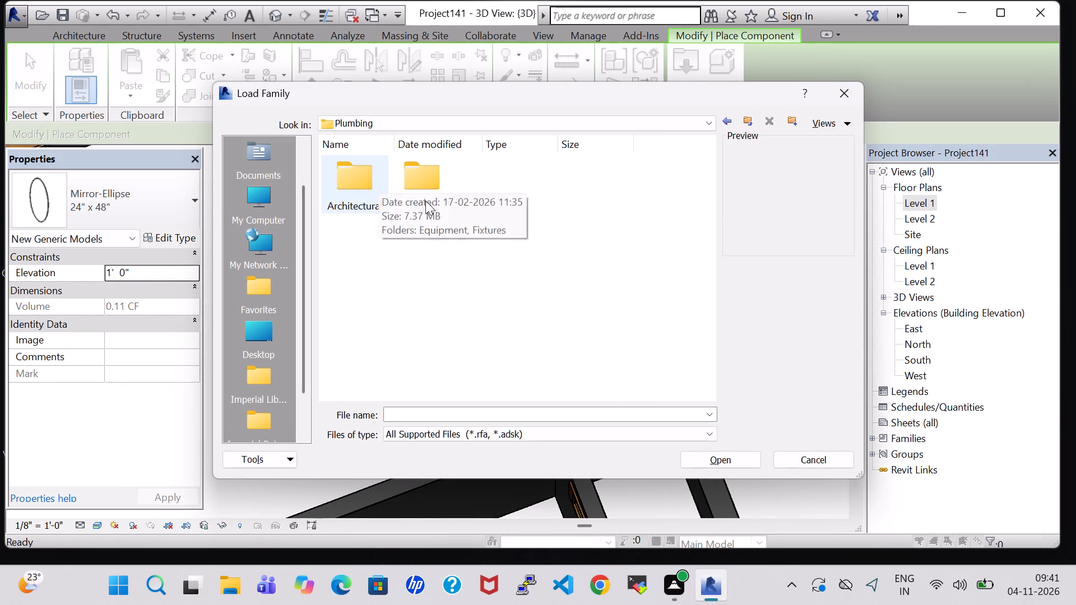
double_click(425, 201)
double_click(364, 196)
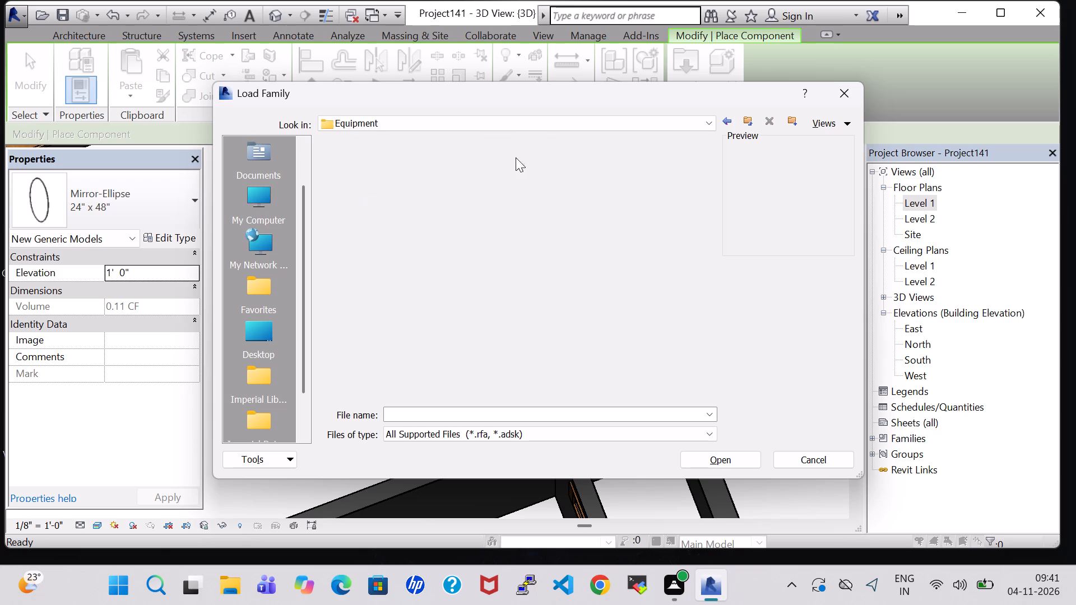
left_click(361, 186)
left_click(361, 186)
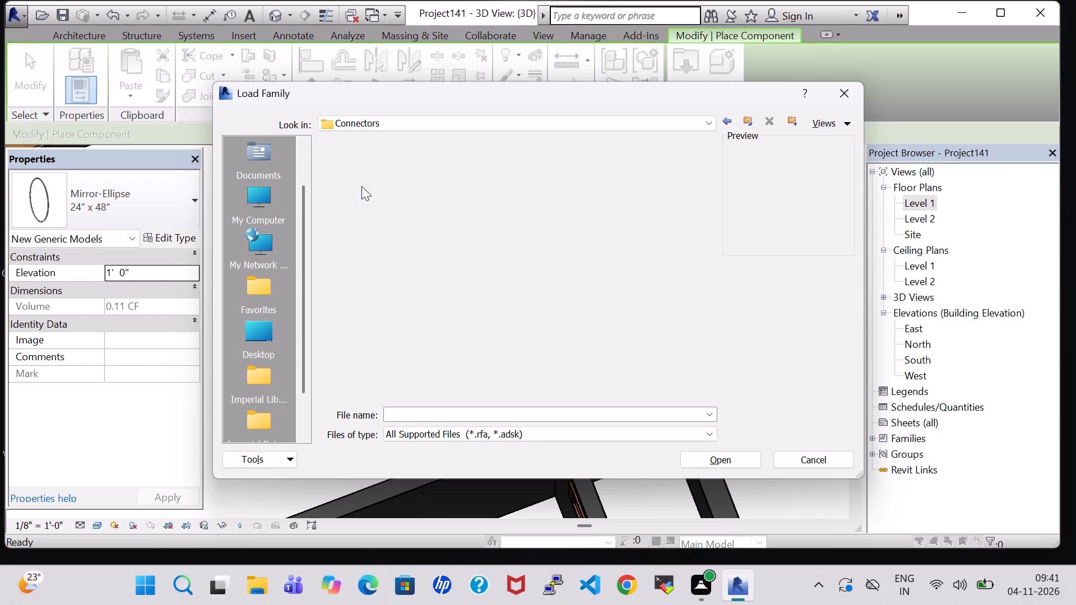
left_click(727, 122)
double_click(421, 183)
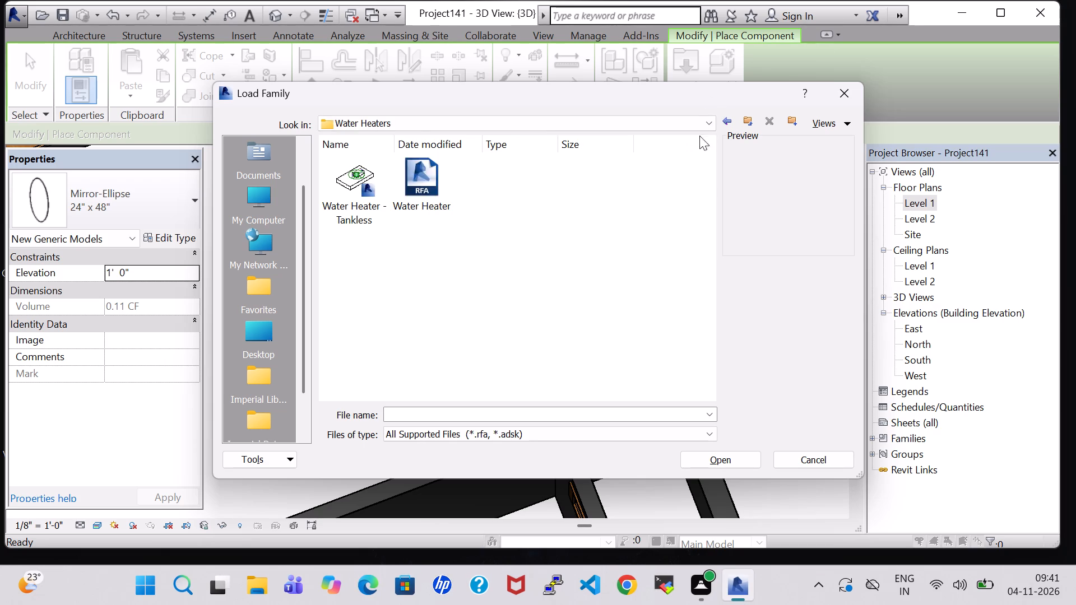
left_click(731, 119)
left_click(731, 119)
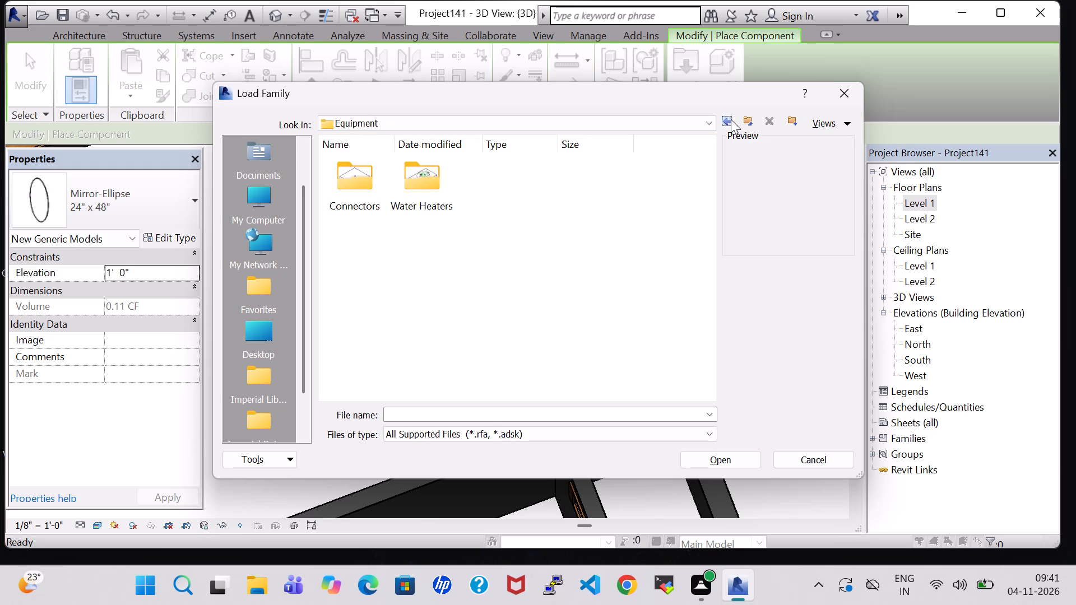
Examine the appliances, connectors, drinking fountains, emergency fixtures, lavatories, showers, sinks and urinals in the Plumbing library's Fixtures folder.
double_click(405, 173)
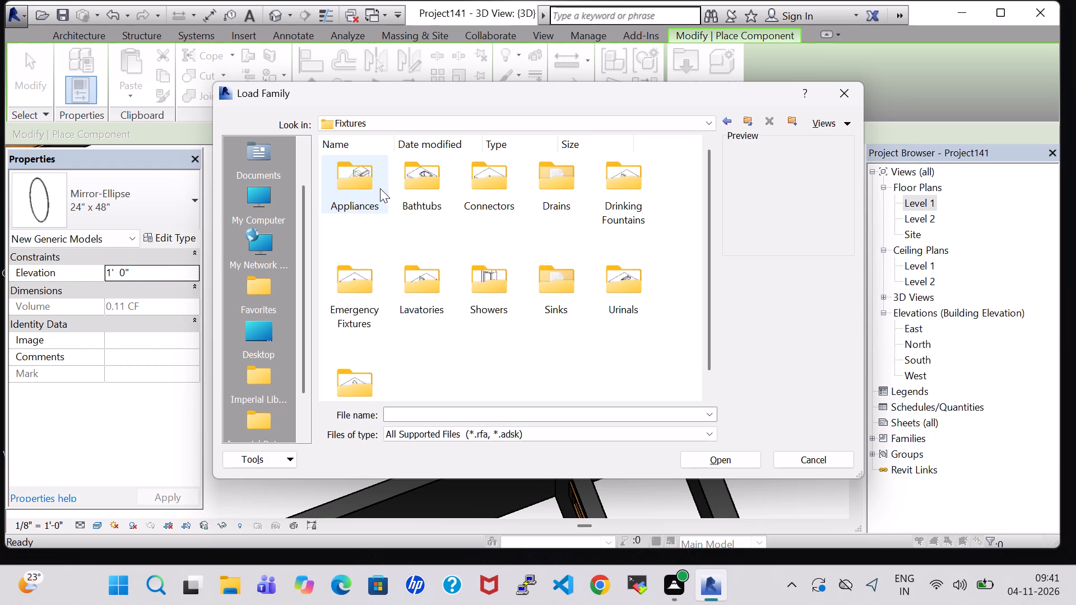
double_click(353, 194)
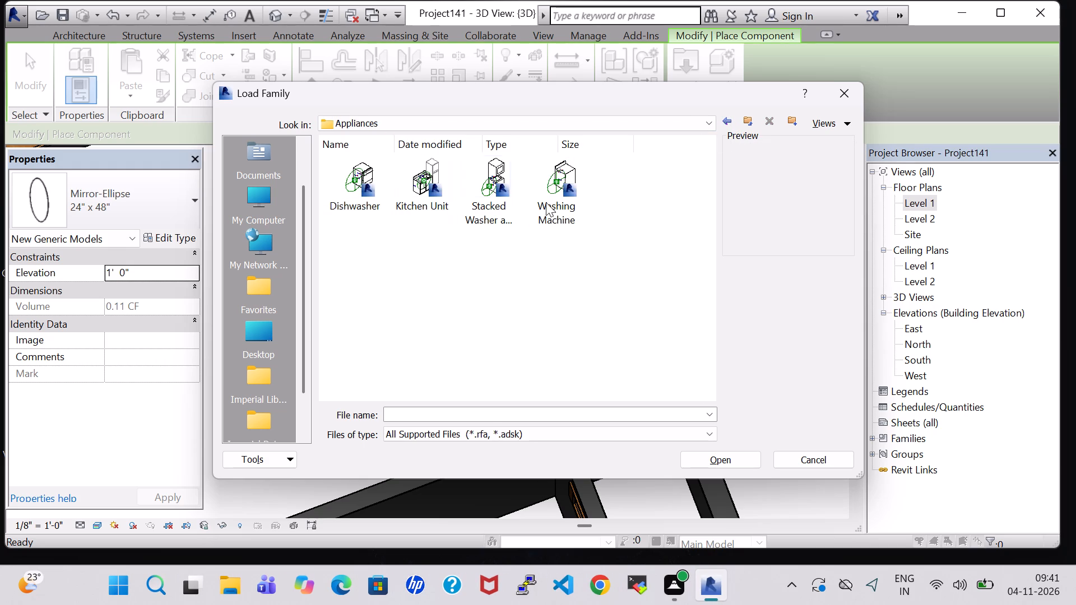
left_click(723, 117)
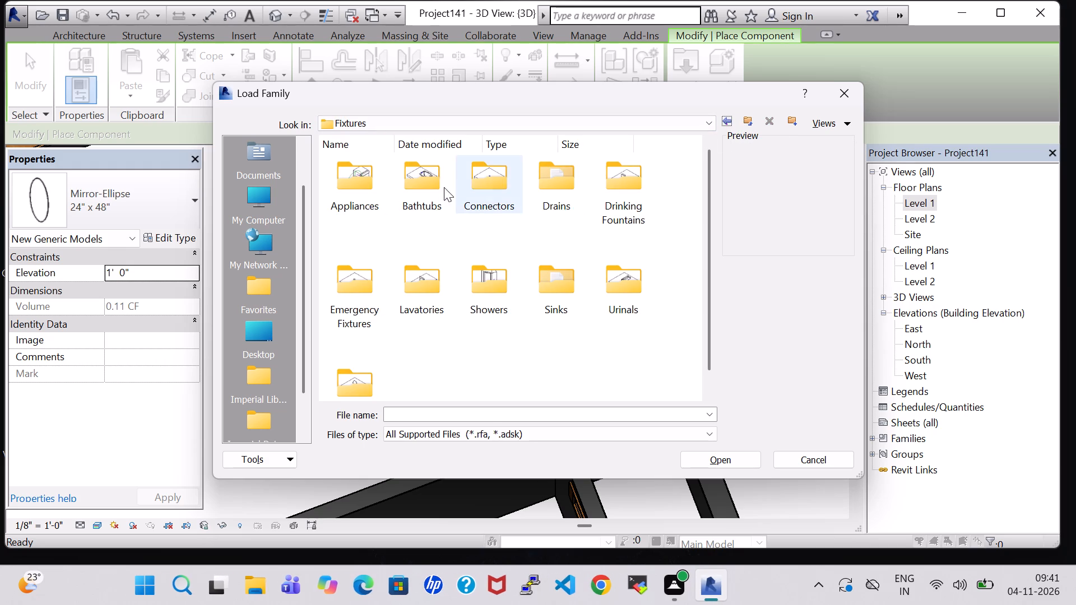
left_click(467, 193)
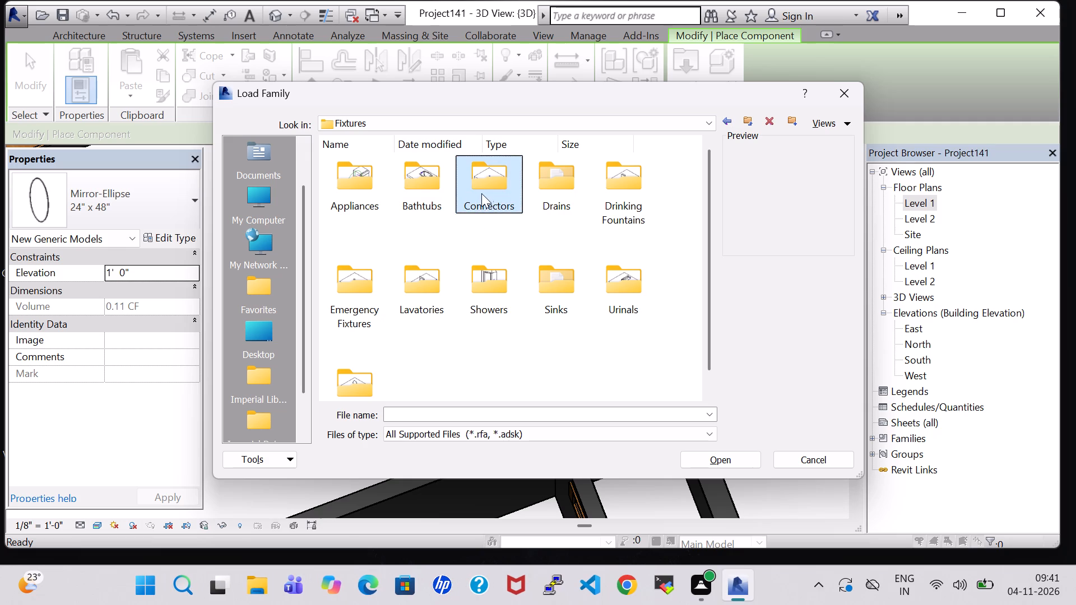
double_click(485, 191)
left_click(729, 119)
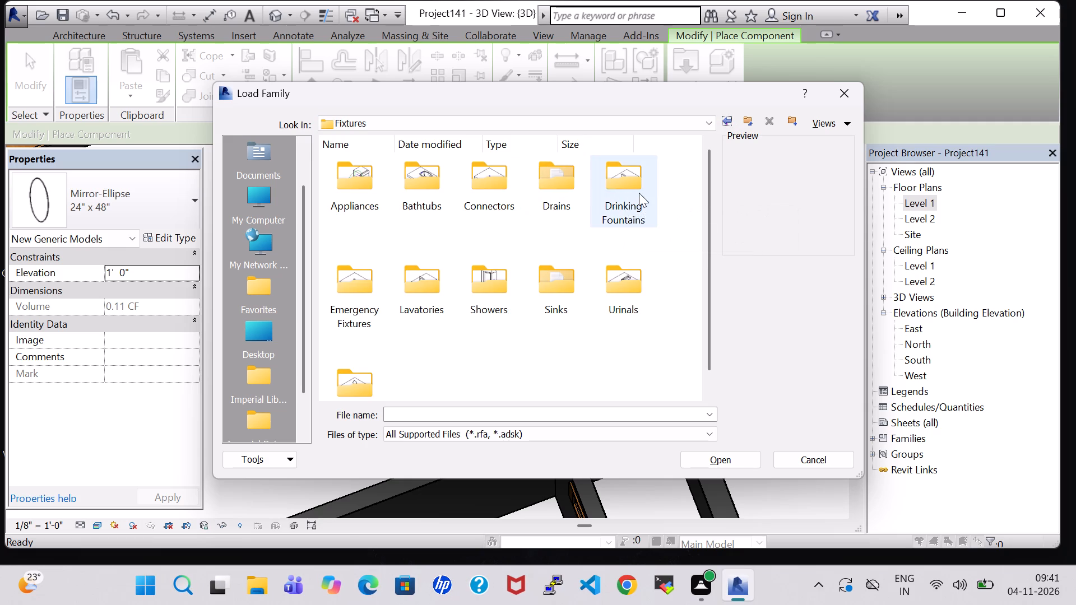
double_click(639, 193)
left_click(723, 122)
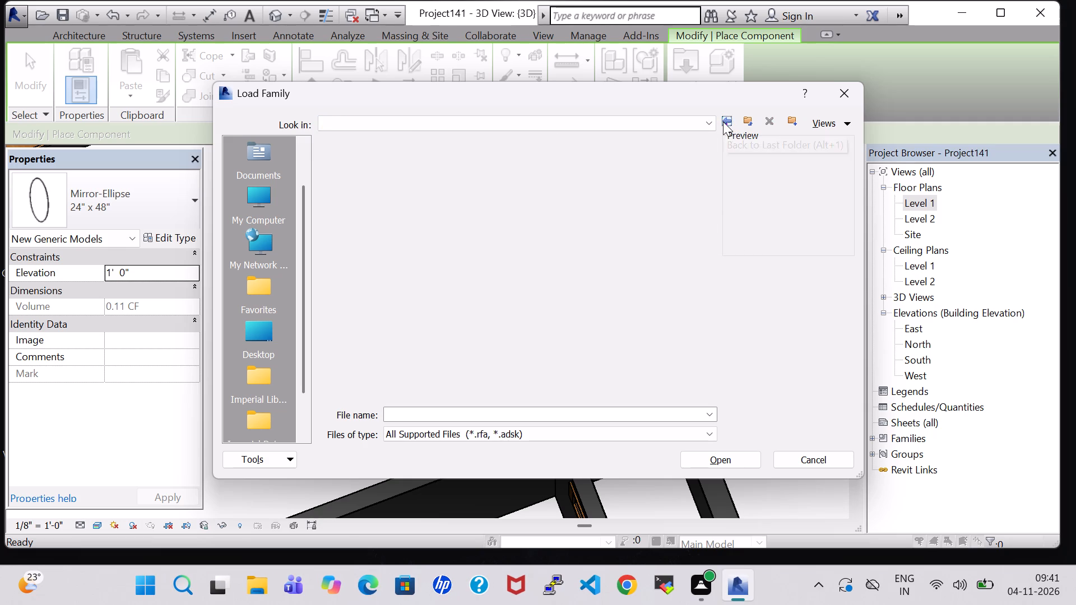
double_click(368, 294)
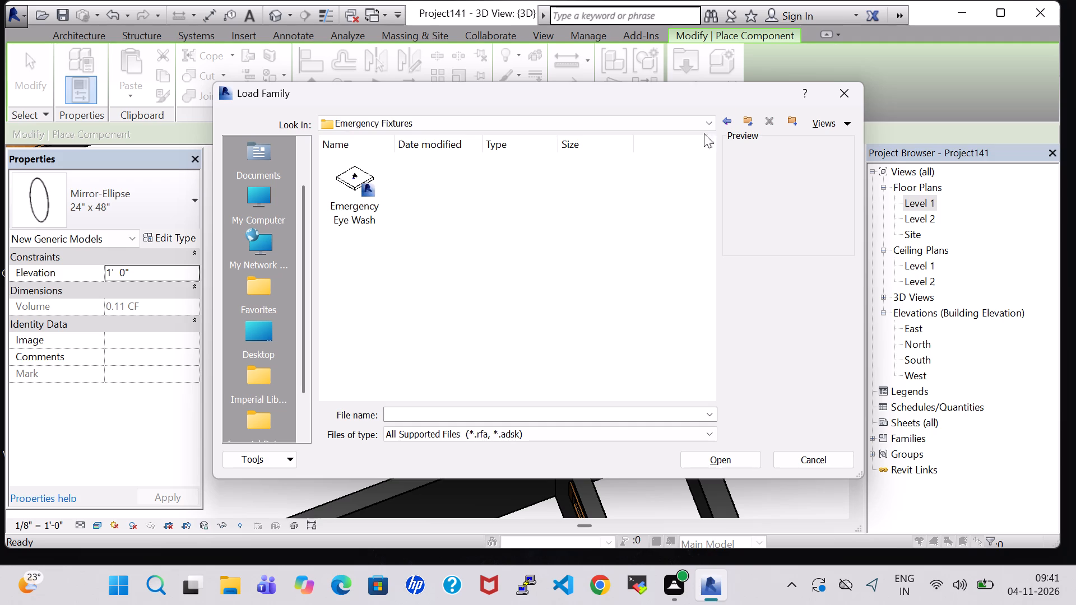
left_click(729, 119)
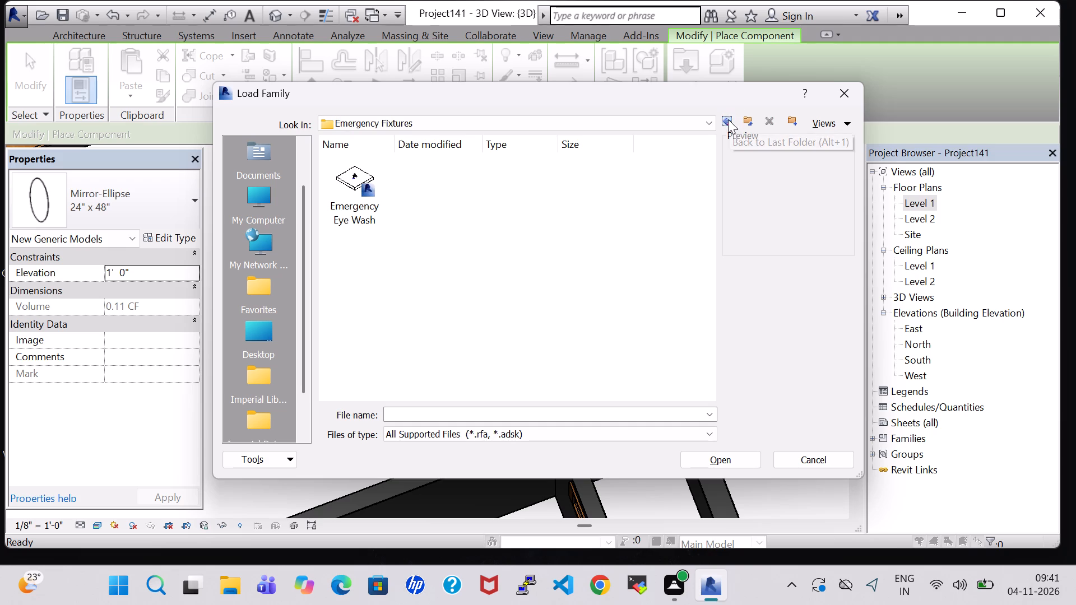
double_click(418, 293)
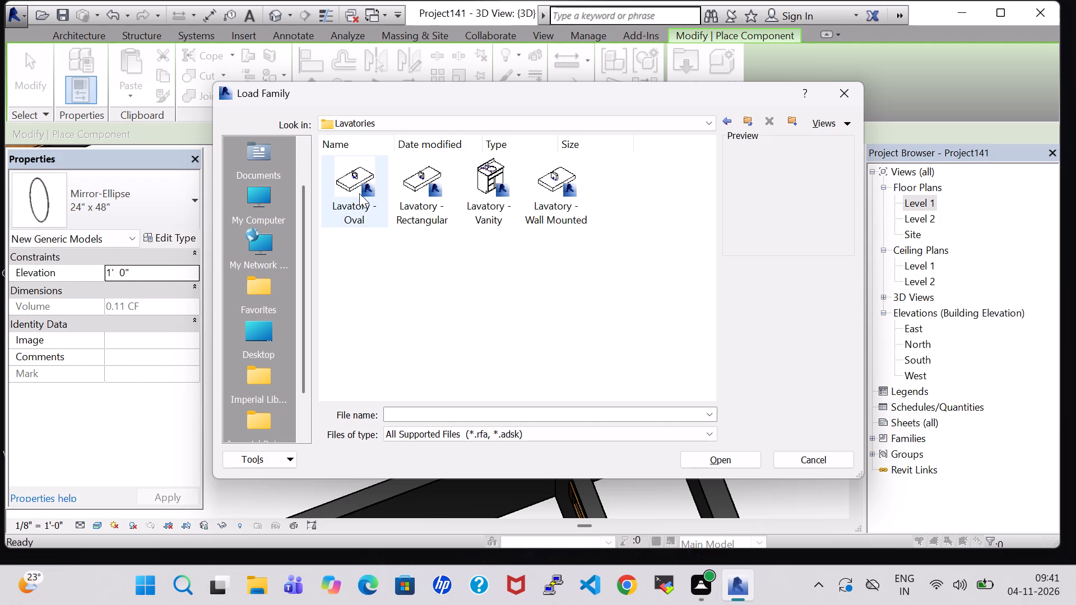
left_click(723, 118)
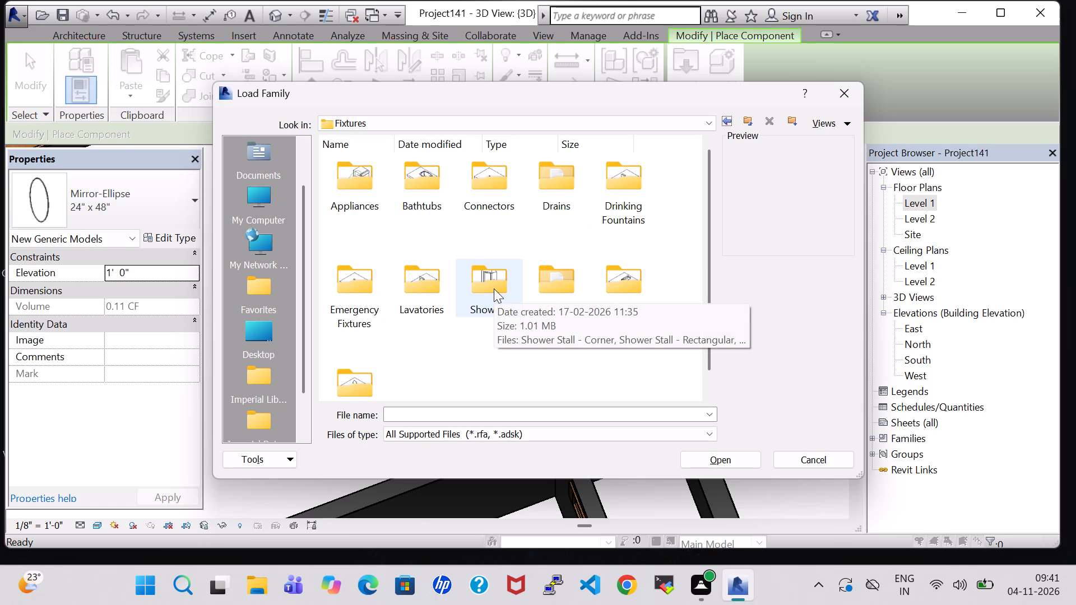
double_click(494, 288)
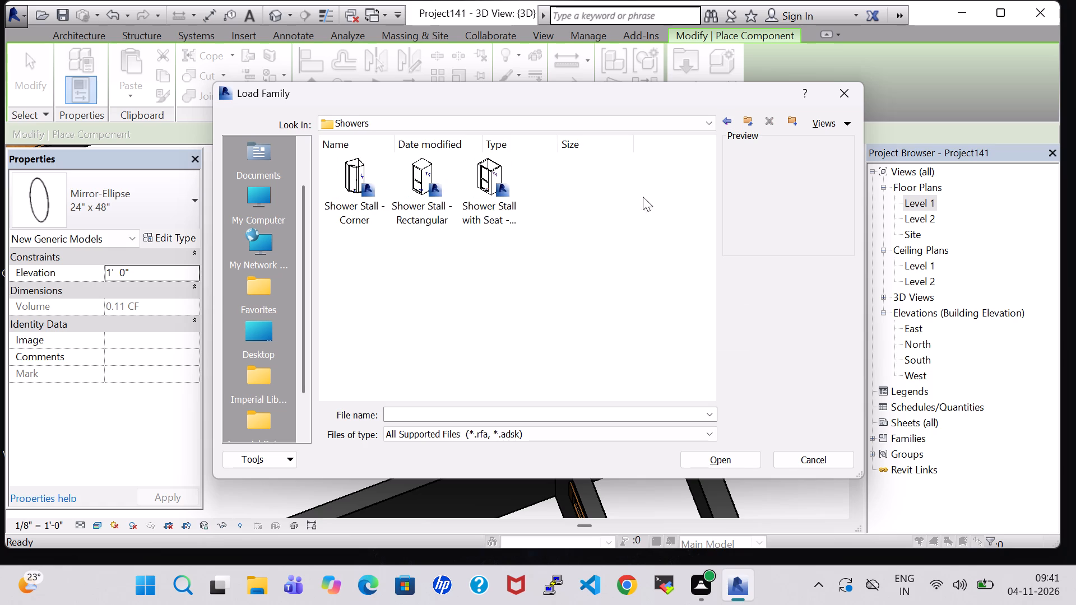
left_click(729, 123)
scroll(540, 320, "down", 2)
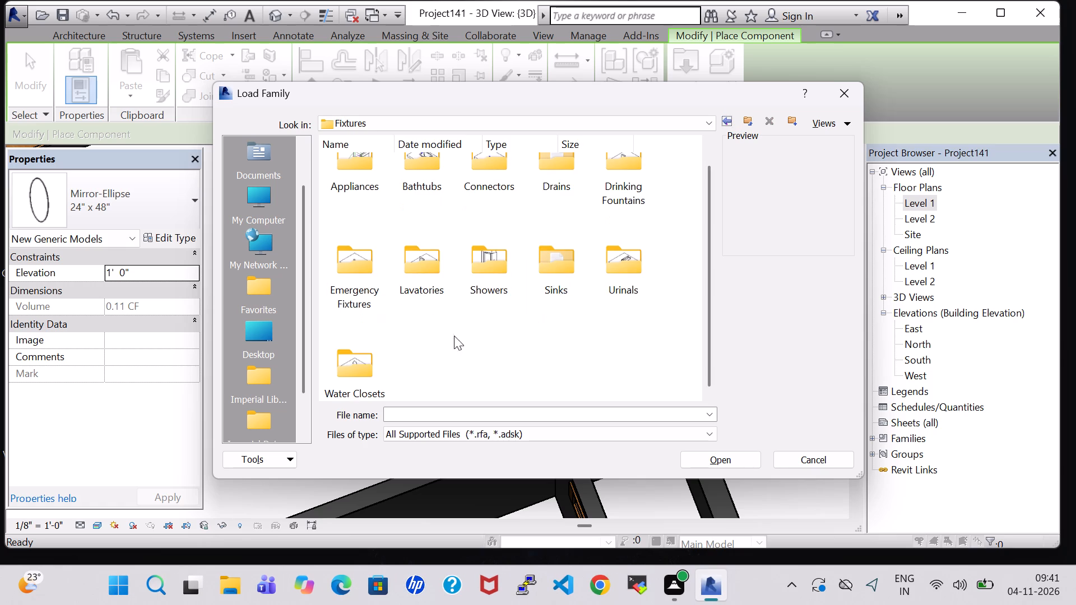
double_click(551, 278)
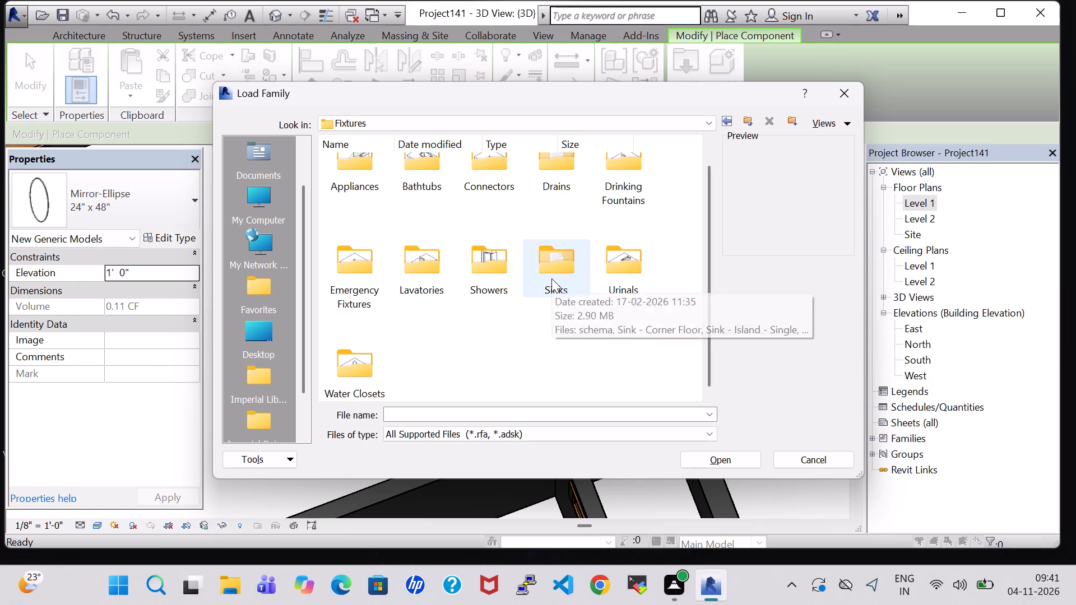
left_click(726, 125)
double_click(606, 292)
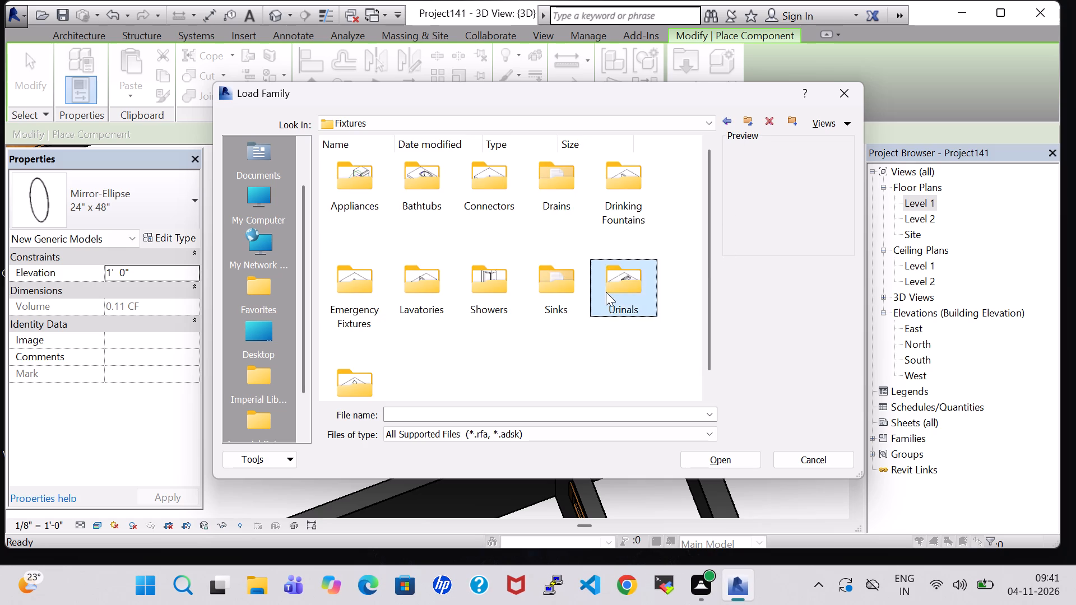
left_click(726, 120)
Load the Floor Drain - Round family from the Drains folder.
double_click(551, 197)
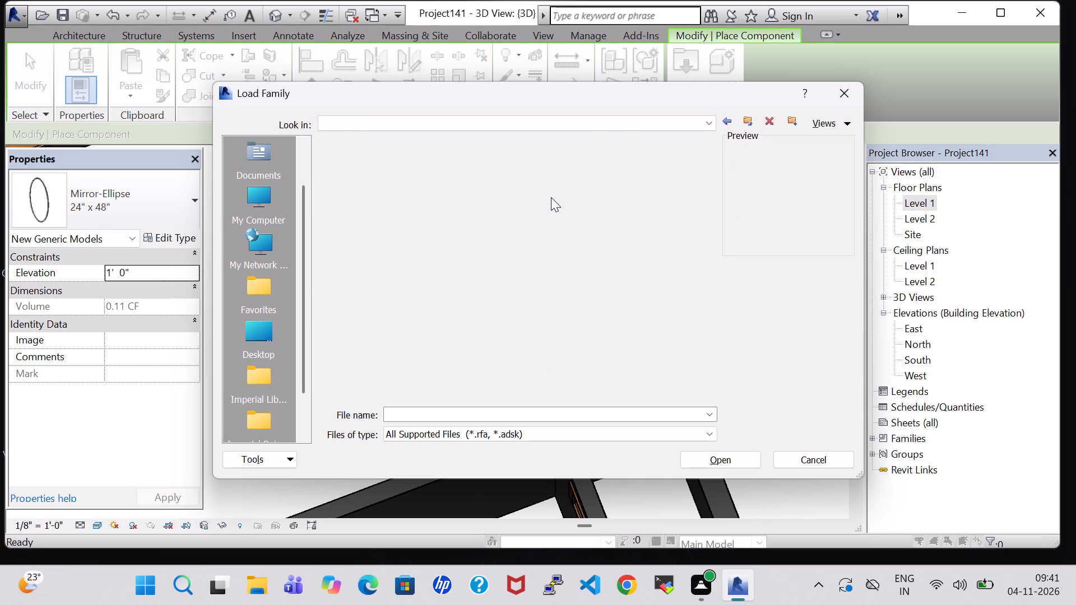
left_click(404, 185)
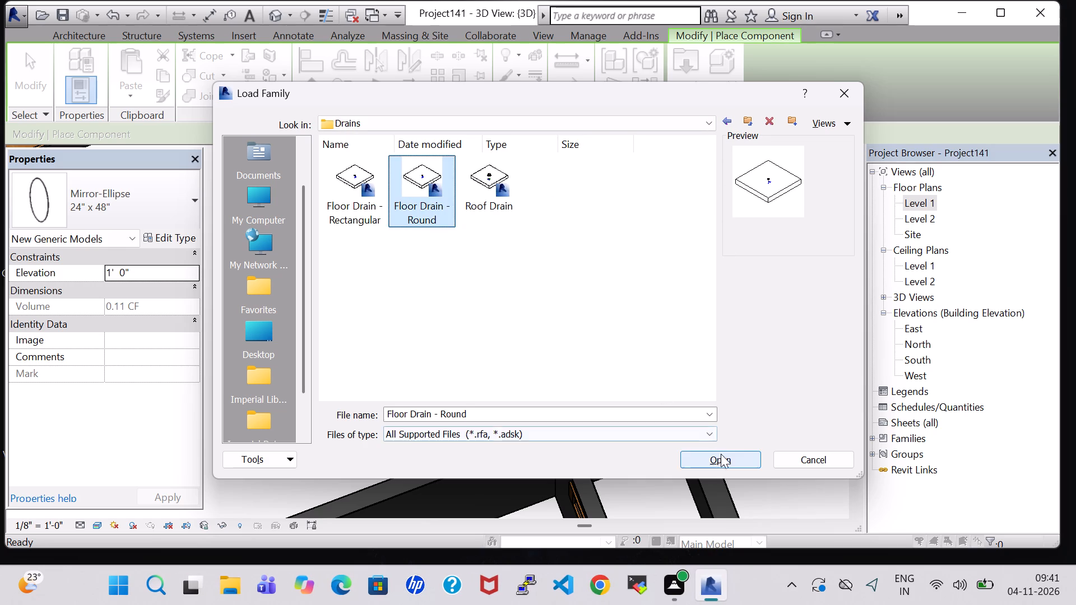
left_click(721, 454)
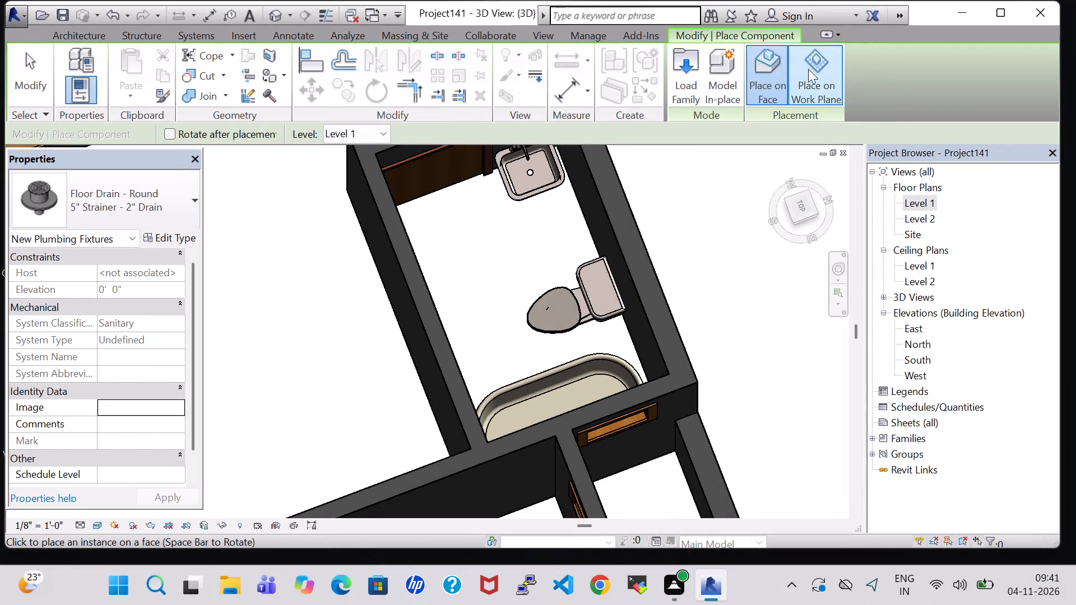
Place the 5" strainer, 2" round floor drain on the Level 1 work plane, beside the bathtub near the wall opposite the toilet.
left_click(810, 72)
middle_click_drag(512, 328, 491, 387, "shift")
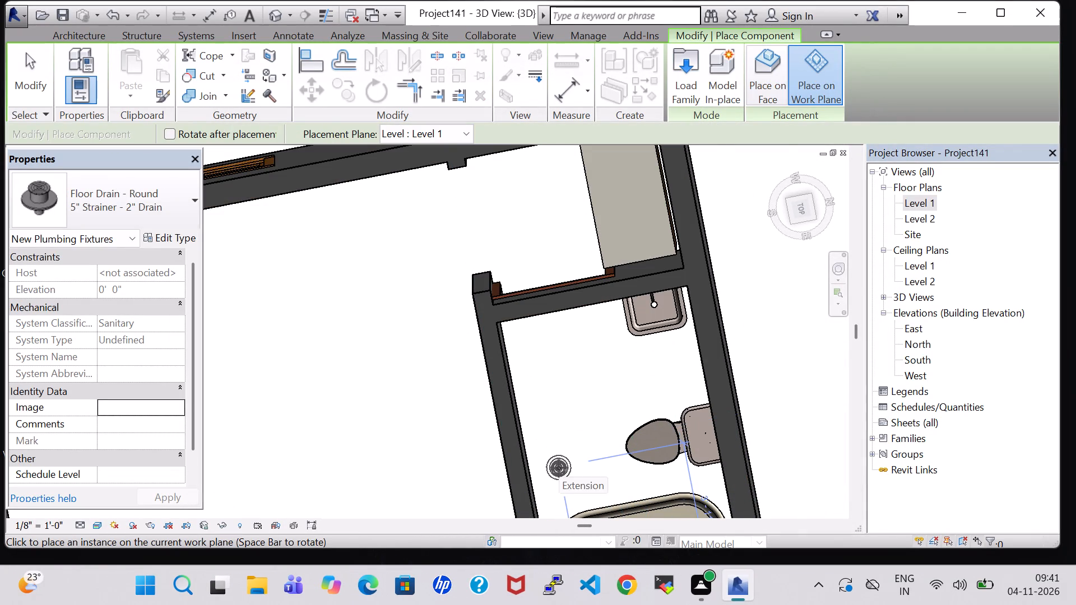
middle_click_drag(563, 480, 565, 379)
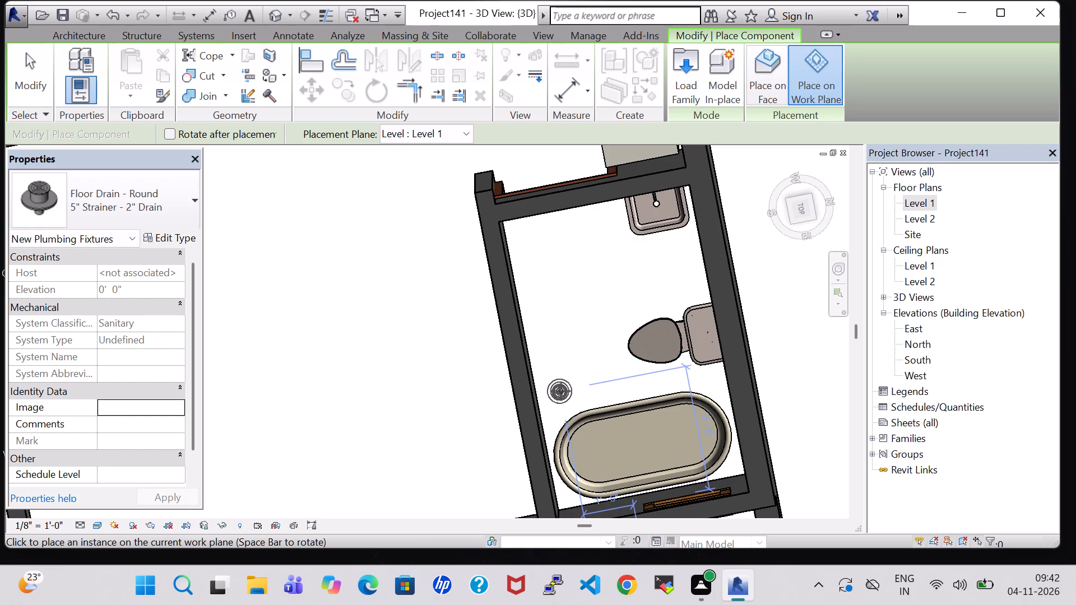
left_click(561, 391)
key("Escape")
key("Escape")
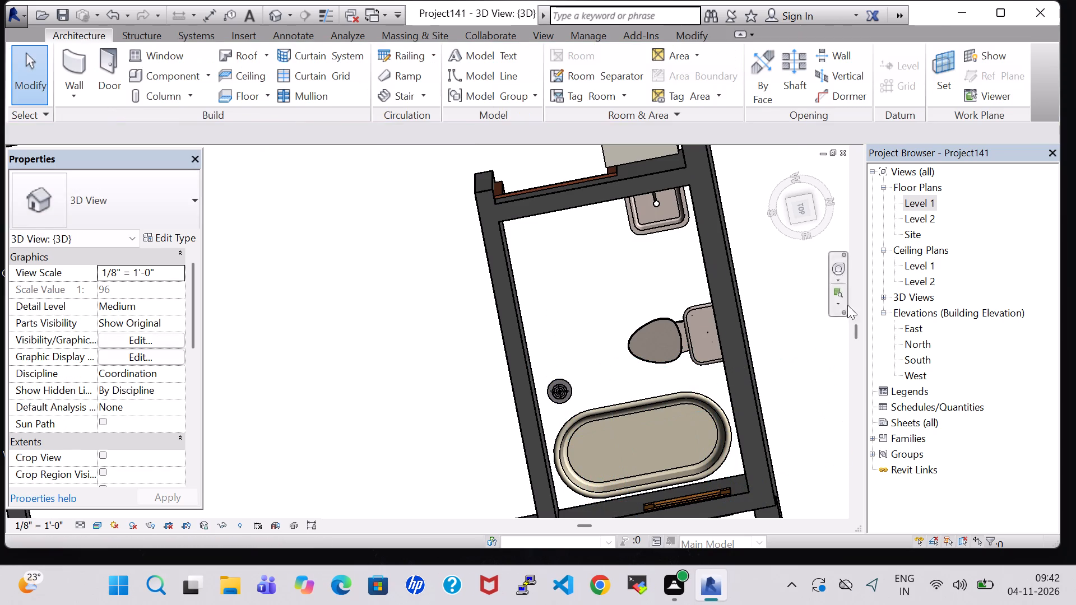
In the Level 1 floor plan, rotate the bathtub 180 degrees so its drain end is away from the toilet's wall.
double_click(922, 206)
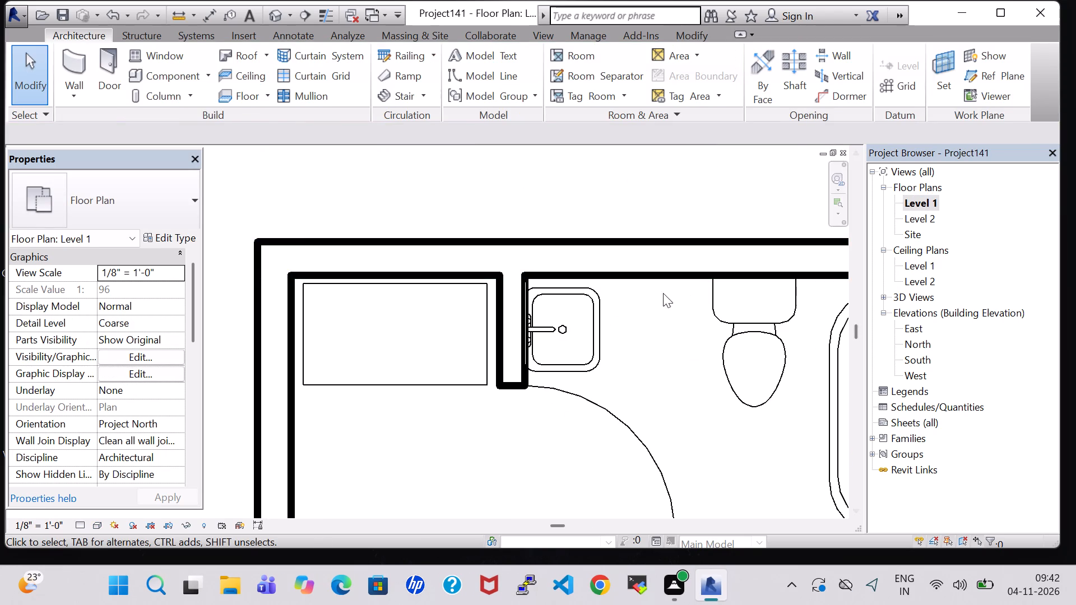
scroll(653, 303, "down", 4)
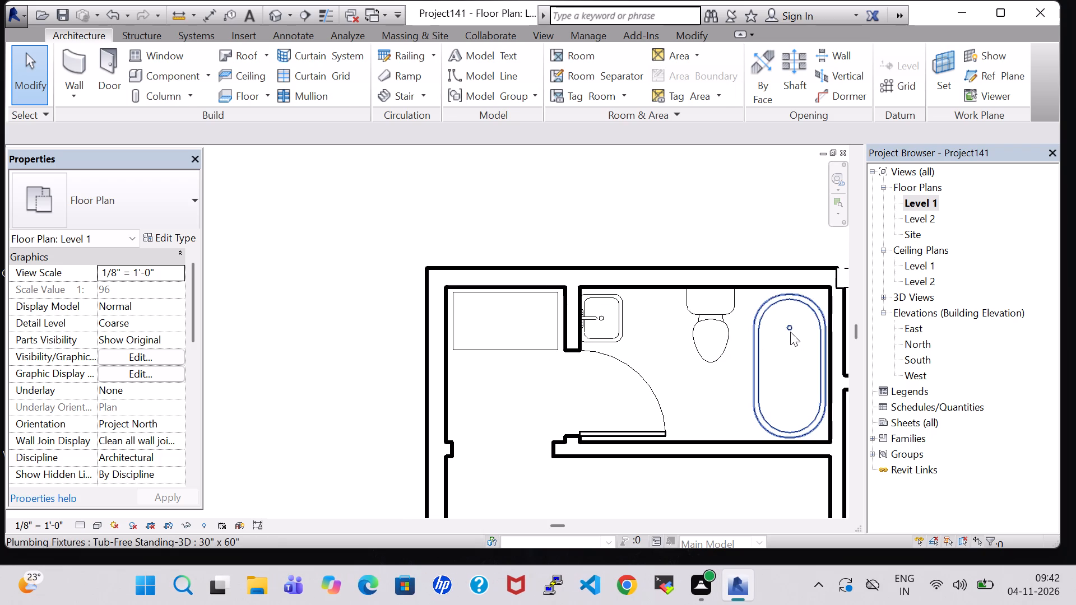
left_click(790, 332)
key("space")
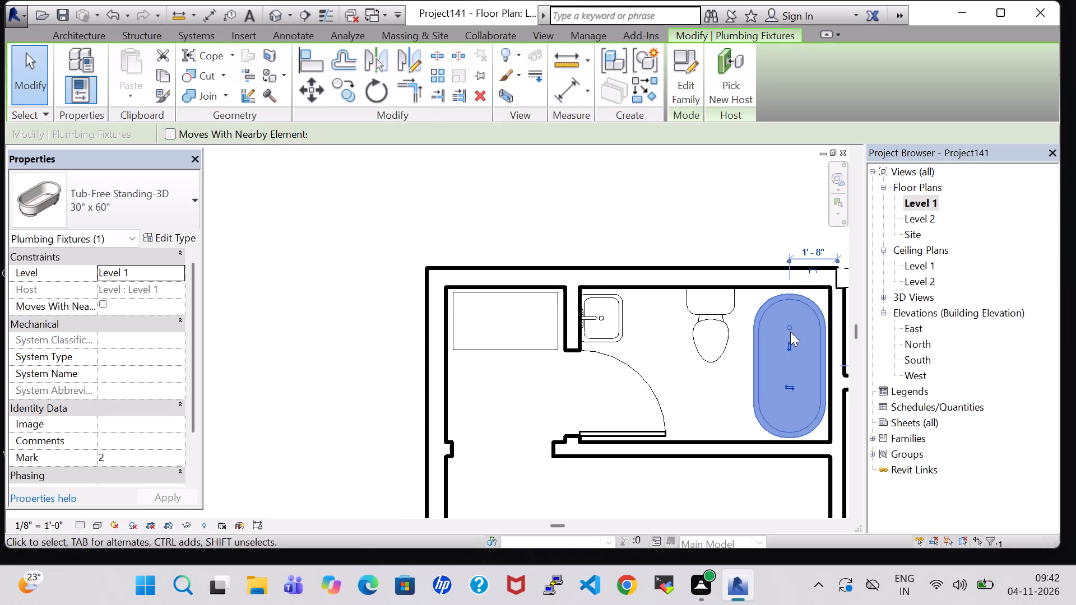
key("space")
left_click(726, 389)
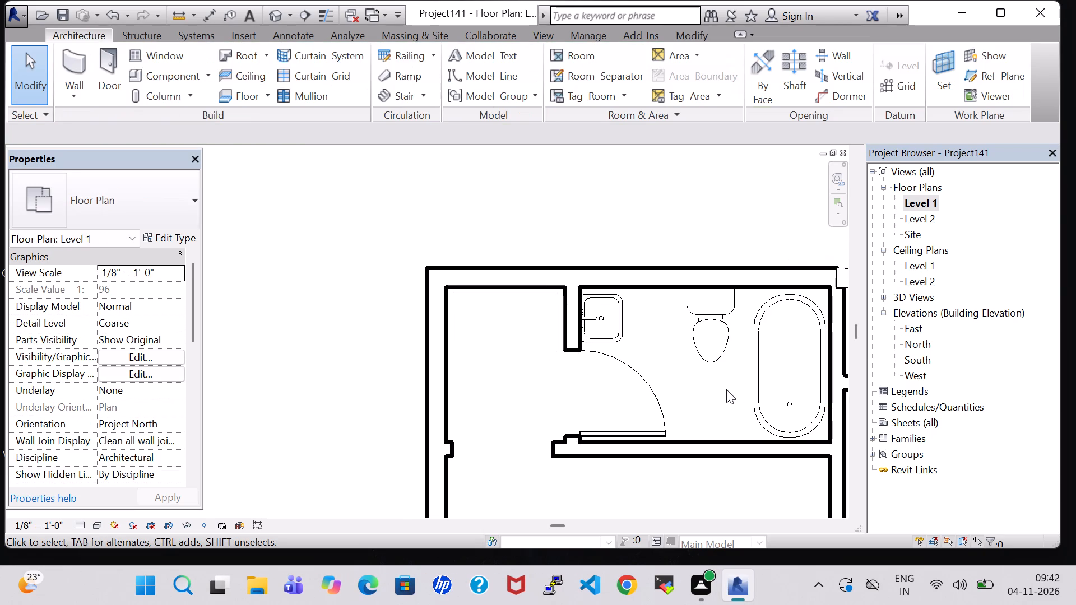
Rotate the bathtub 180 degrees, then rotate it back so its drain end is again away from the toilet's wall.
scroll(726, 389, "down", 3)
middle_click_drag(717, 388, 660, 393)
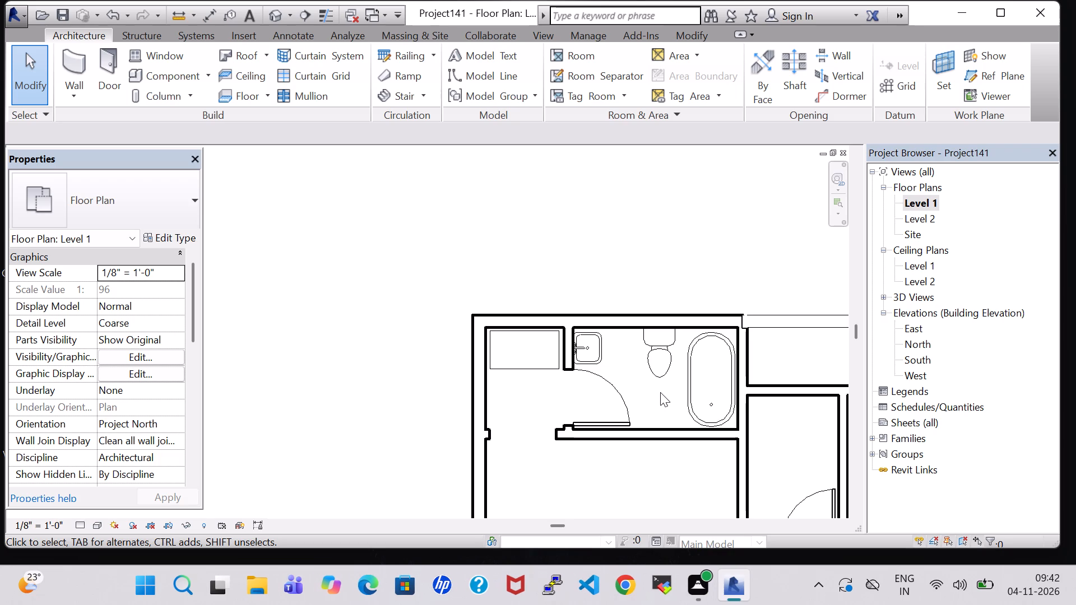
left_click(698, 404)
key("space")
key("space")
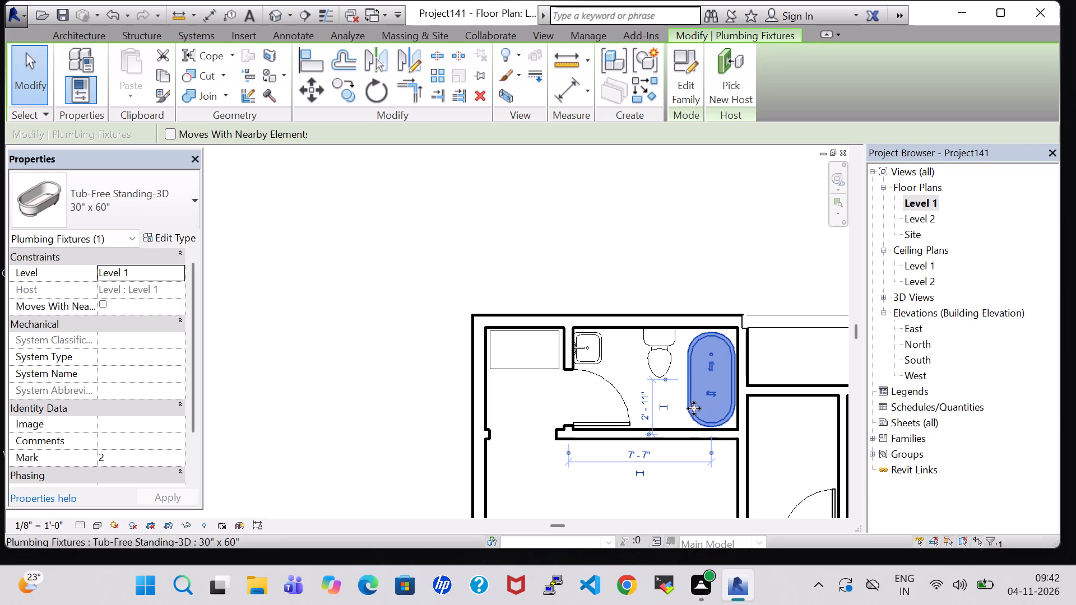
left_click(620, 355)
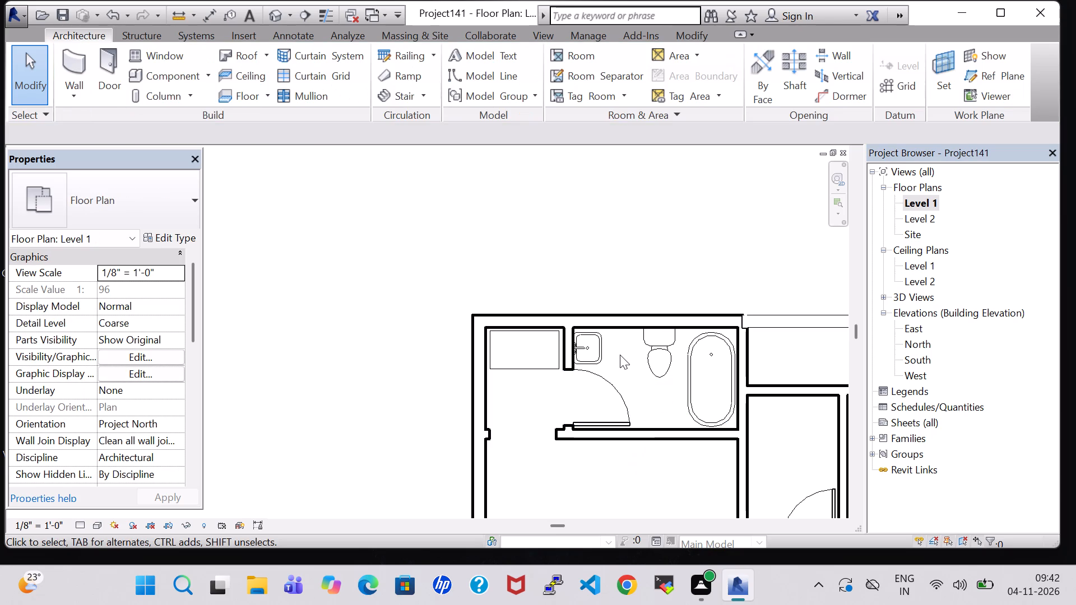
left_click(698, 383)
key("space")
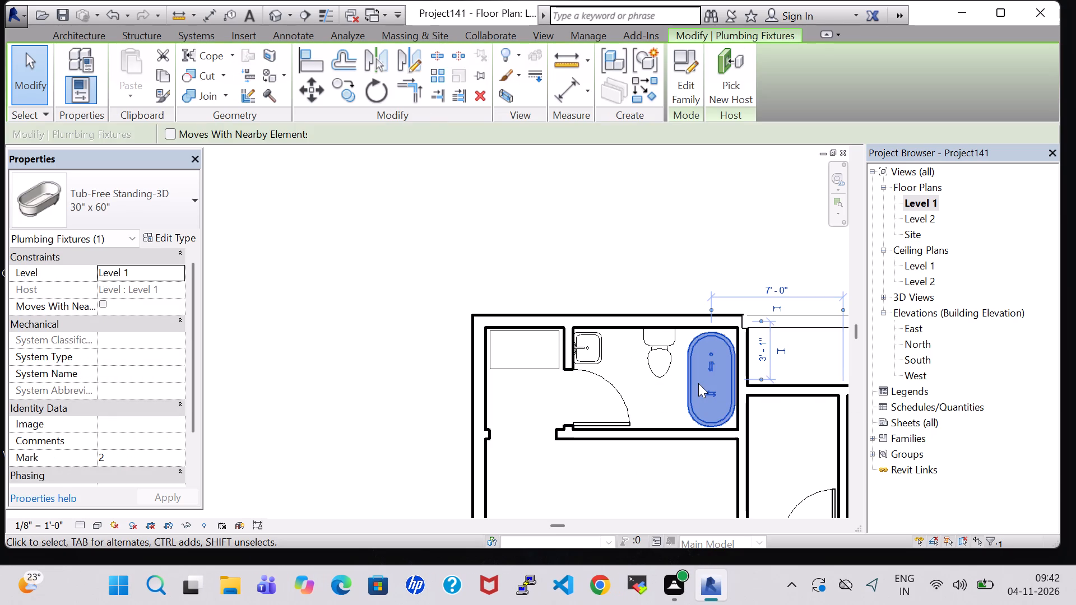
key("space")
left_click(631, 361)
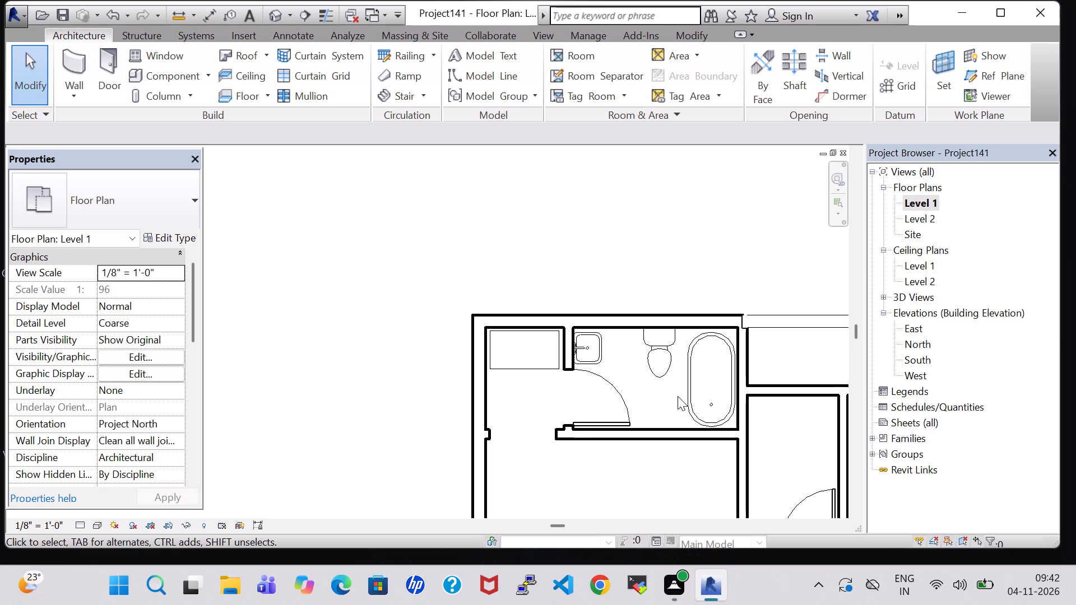
Nudge the toilet three increments away from the bathtub towards the sink, about 6" in total.
left_click(661, 362)
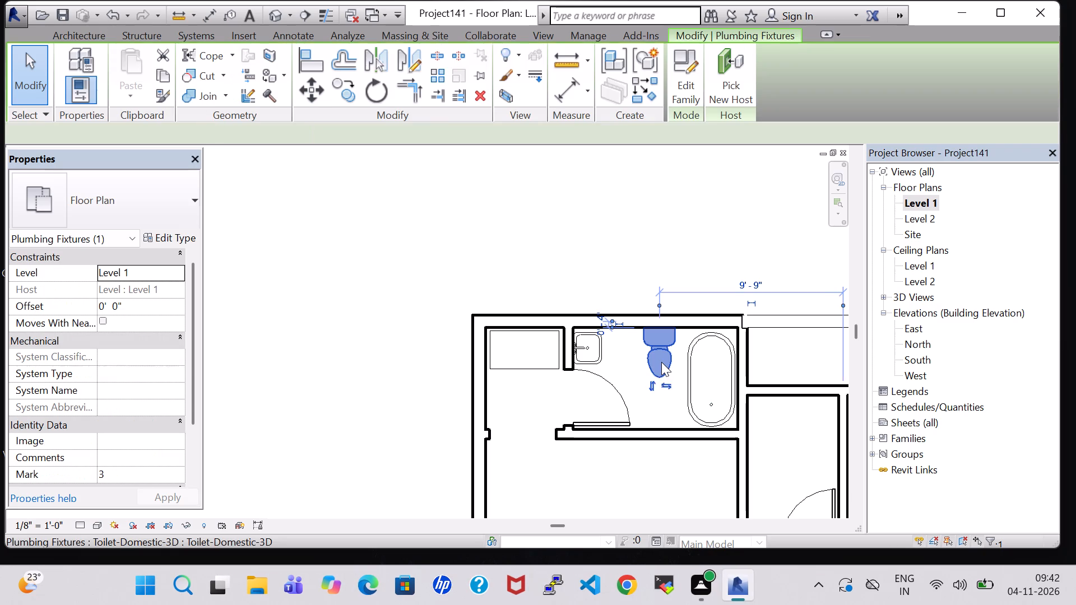
key("Left")
key("Left")
key("Left")
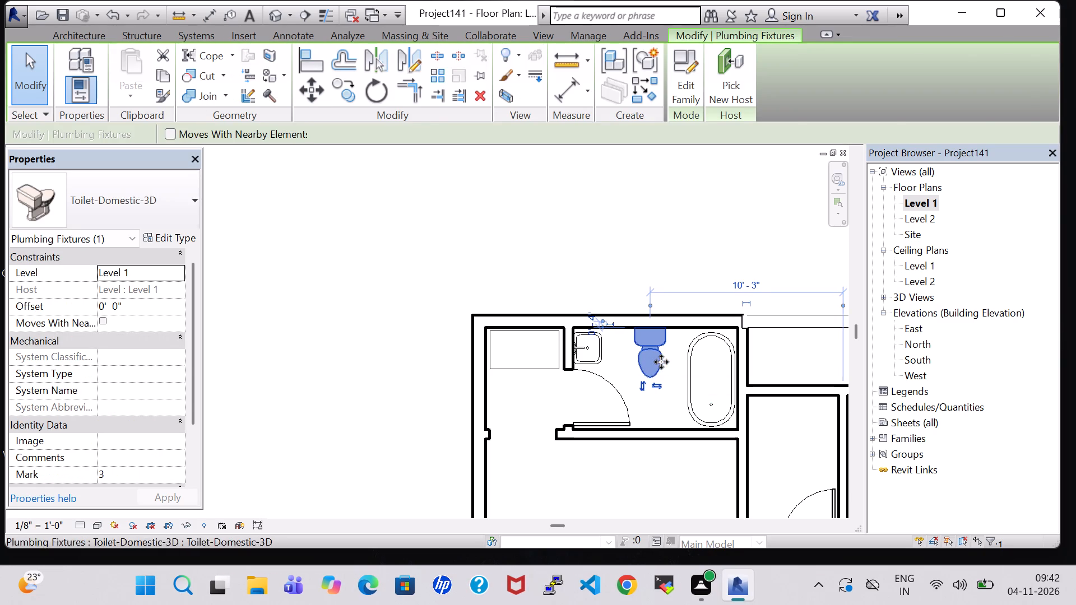
left_click(690, 462)
In the 3D view, move the floor drain between the toilet and bathtub, about 1'-4" from the exterior wall.
left_click(276, 12)
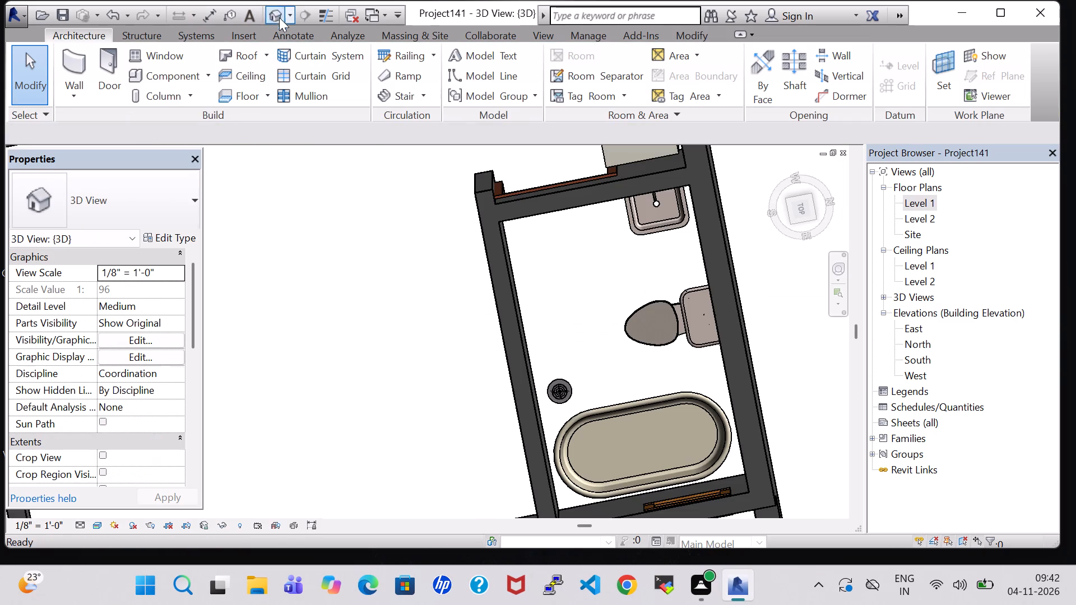
left_click_drag(562, 393, 691, 375)
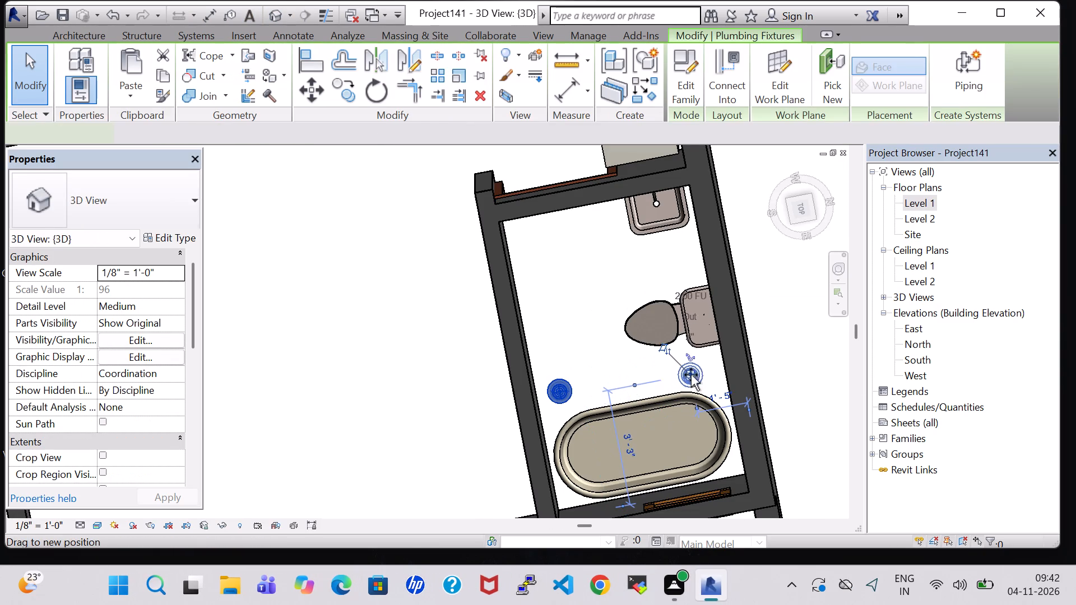
left_click_drag(691, 375, 695, 378)
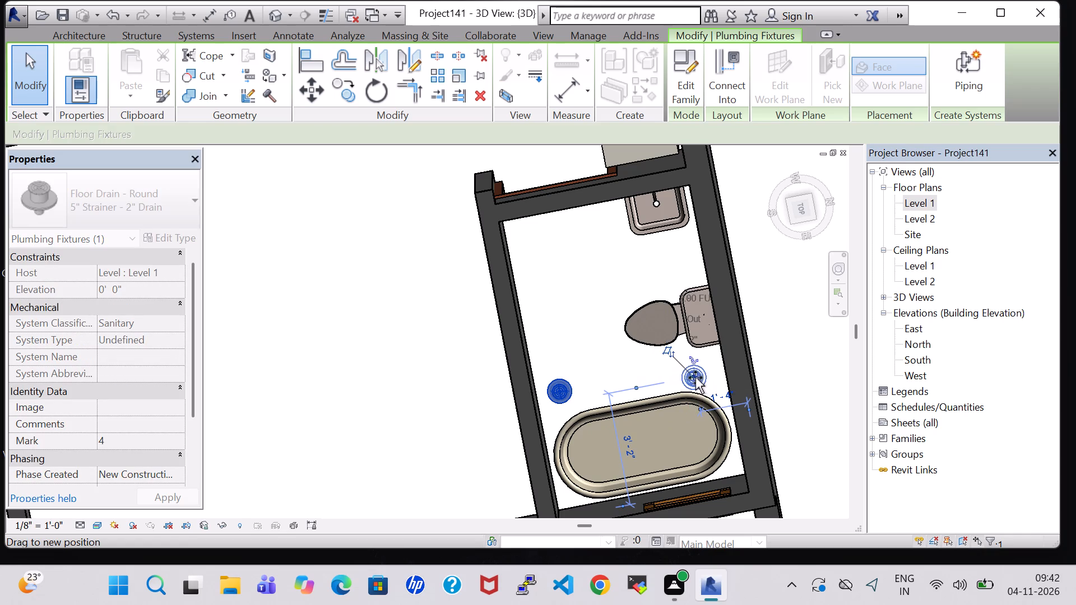
left_click_drag(695, 378, 699, 375)
left_click(768, 300)
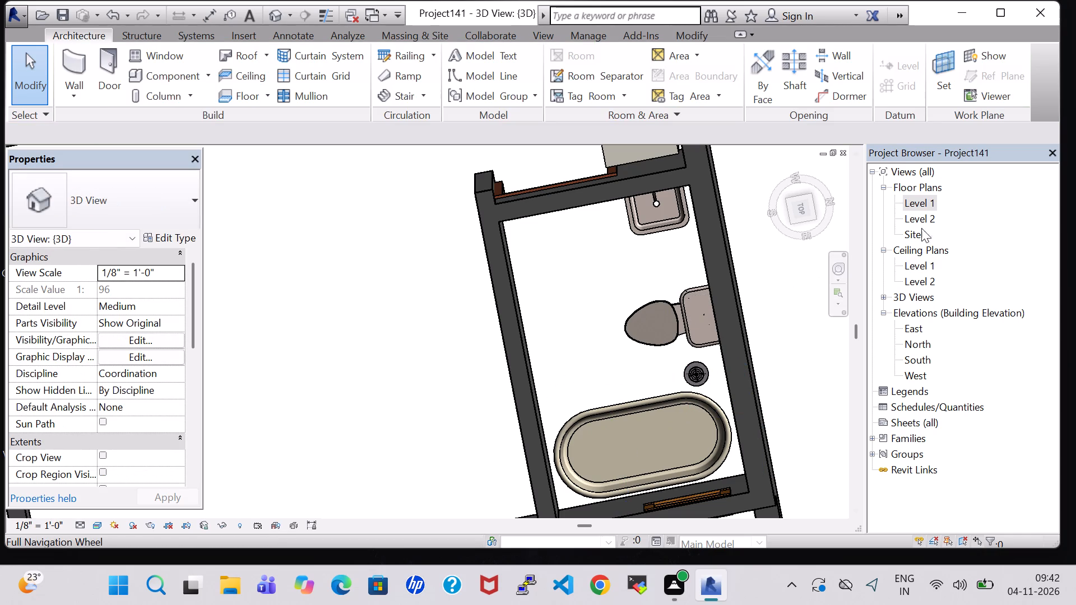
In the Level 1 floor plan, load the Bed-Shaker family from the Beds furniture library for component placement.
double_click(916, 201)
scroll(699, 254, "down", 3)
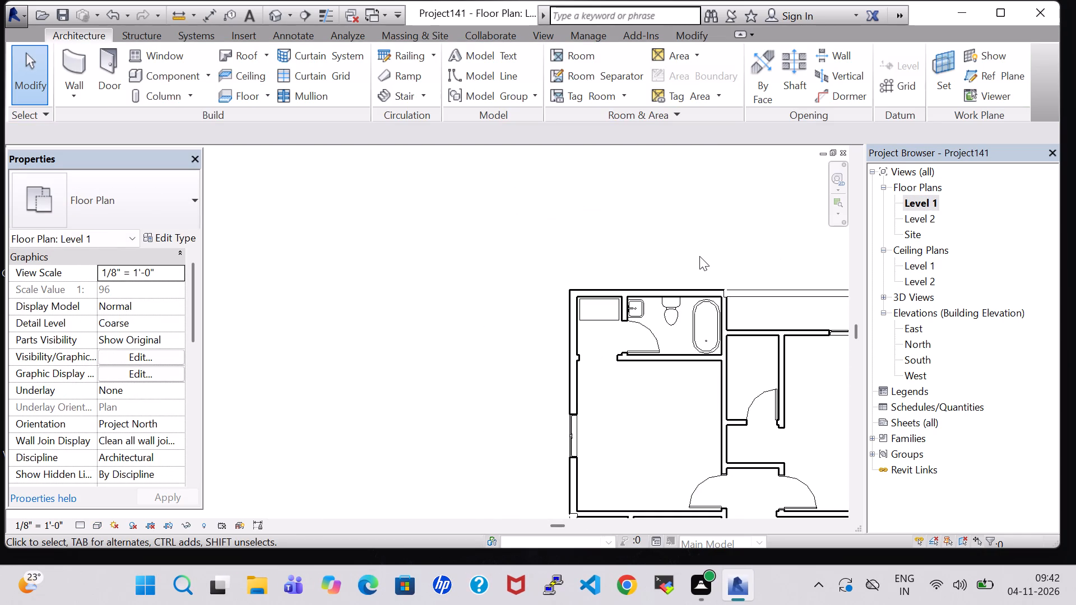
scroll(699, 256, "down", 2)
middle_click_drag(699, 256, 448, 274)
scroll(447, 273, "down", 1)
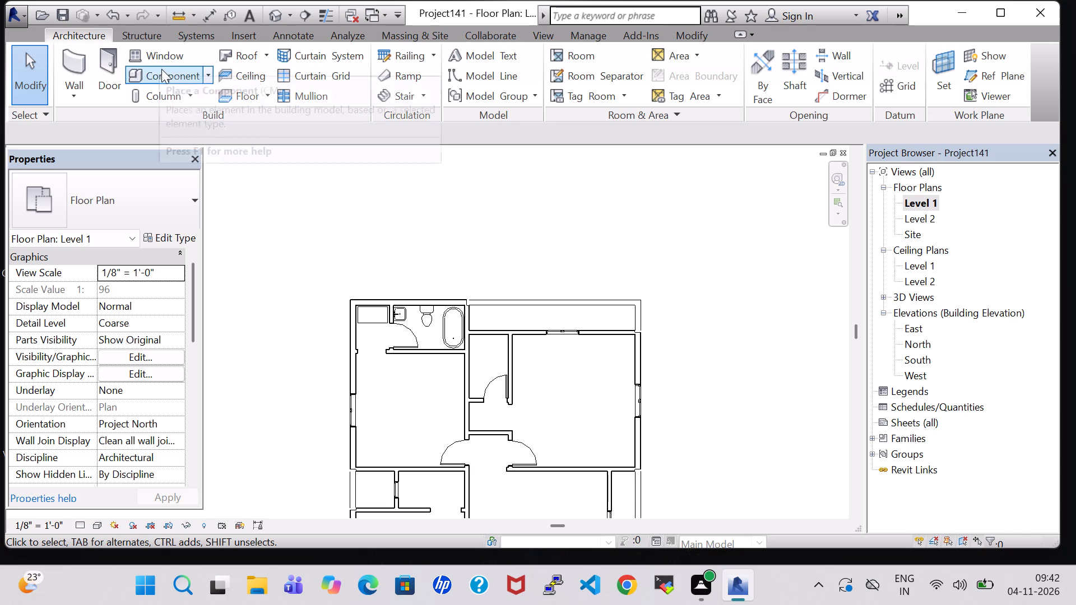
left_click(162, 71)
left_click(688, 71)
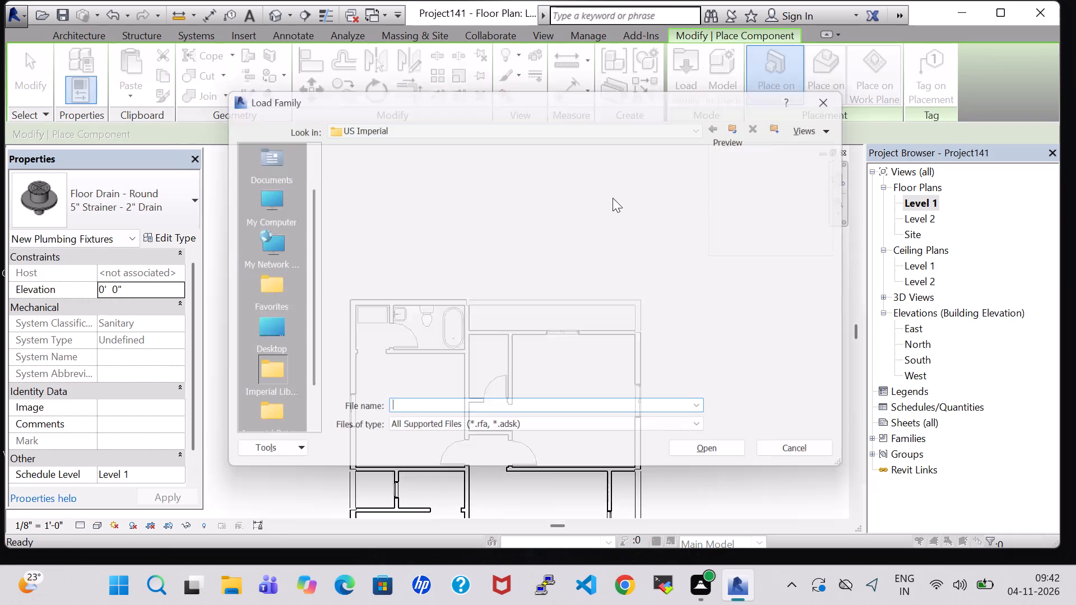
double_click(627, 376)
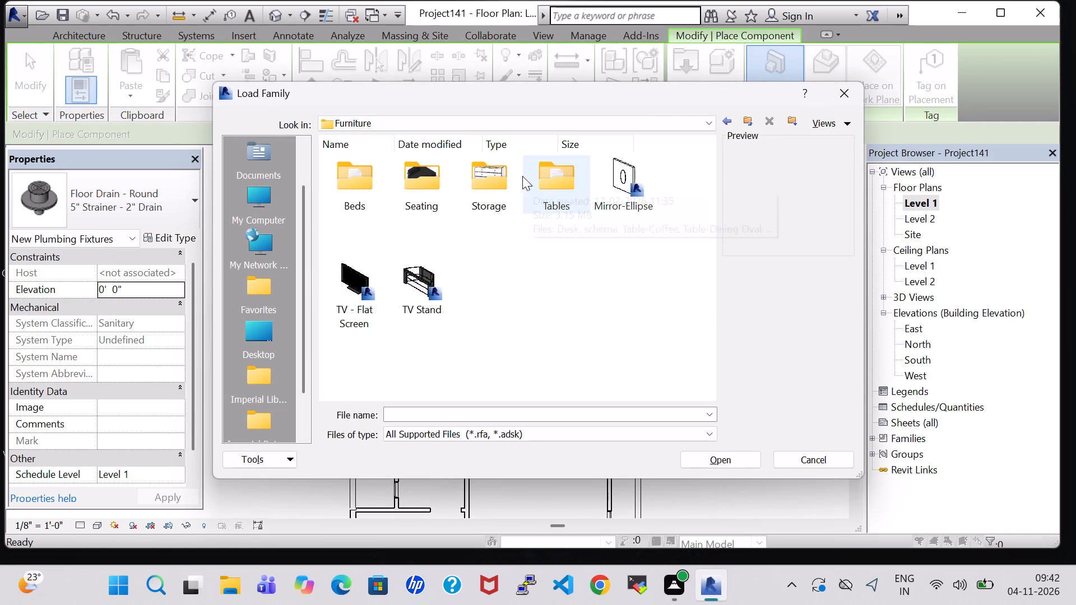
left_click(376, 194)
left_click(371, 190)
double_click(360, 185)
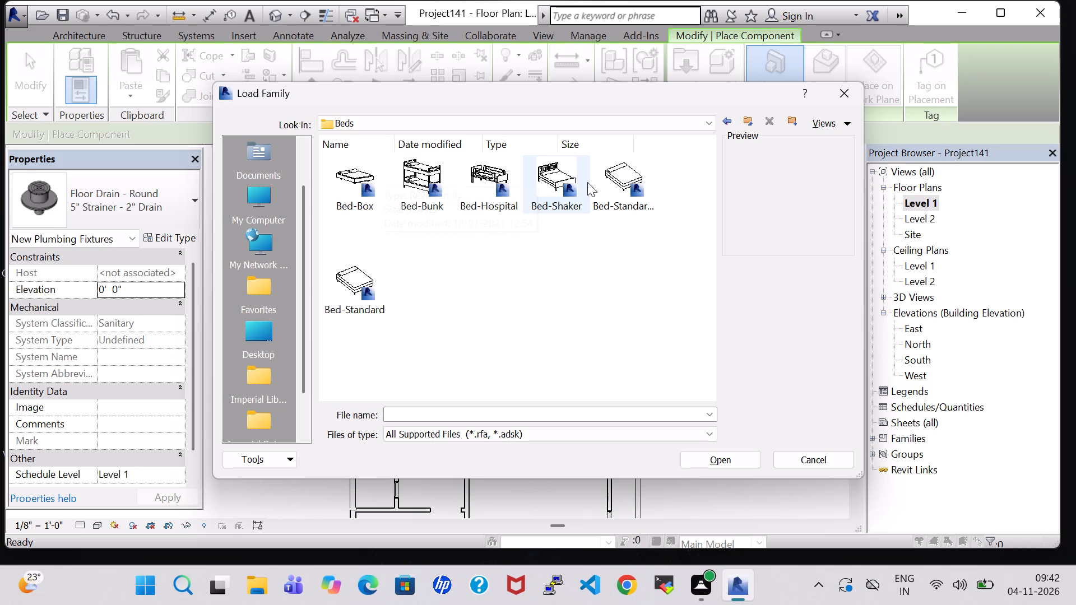
left_click(611, 183)
left_click(531, 182)
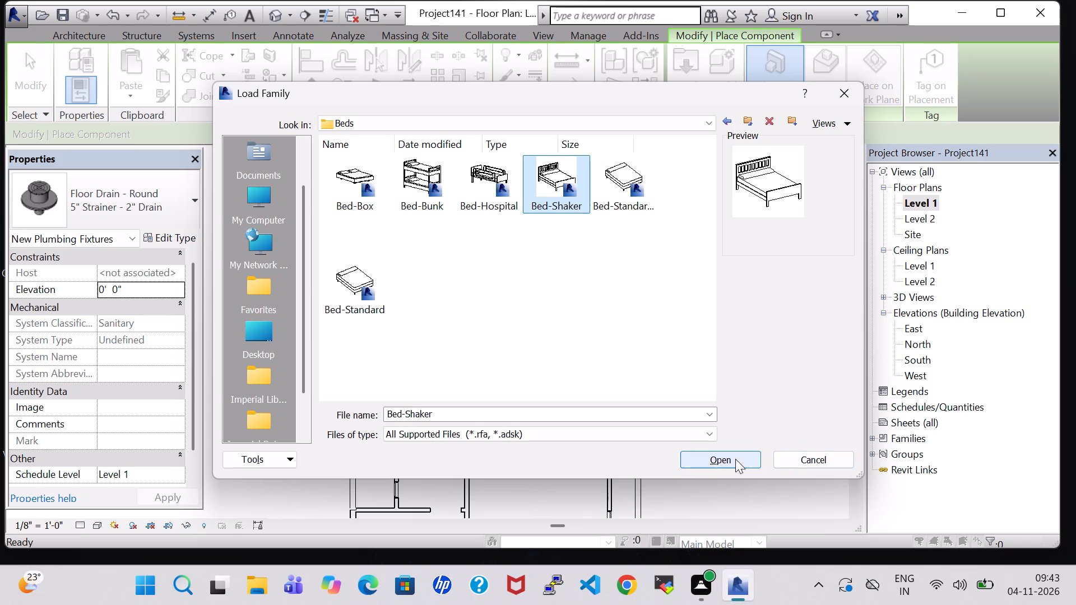
left_click(735, 459)
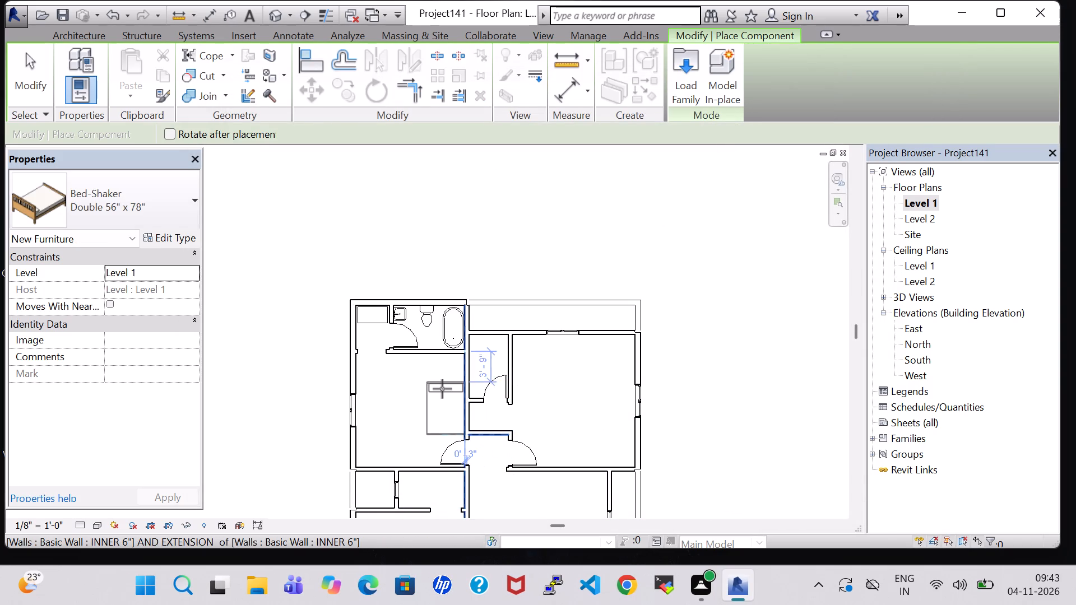
Place a rotated Double 56" x 78" Bed-Shaker in the bedroom below the bathroom, its headboard facing the exterior window.
key("space")
scroll(381, 402, "up", 4)
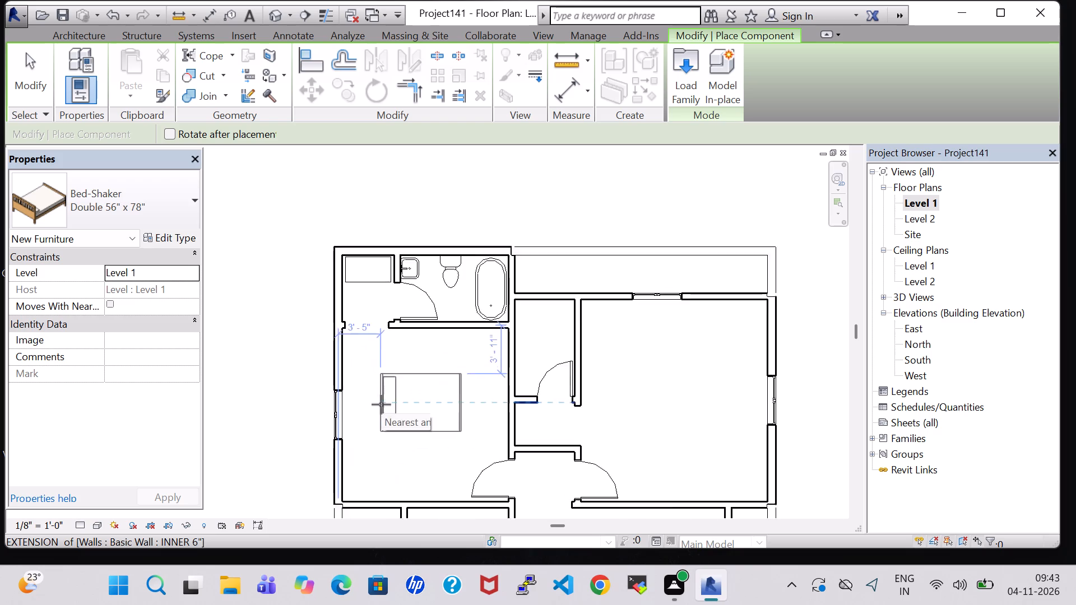
scroll(381, 404, "up", 2)
middle_click_drag(363, 412, 341, 371)
scroll(347, 376, "up", 1)
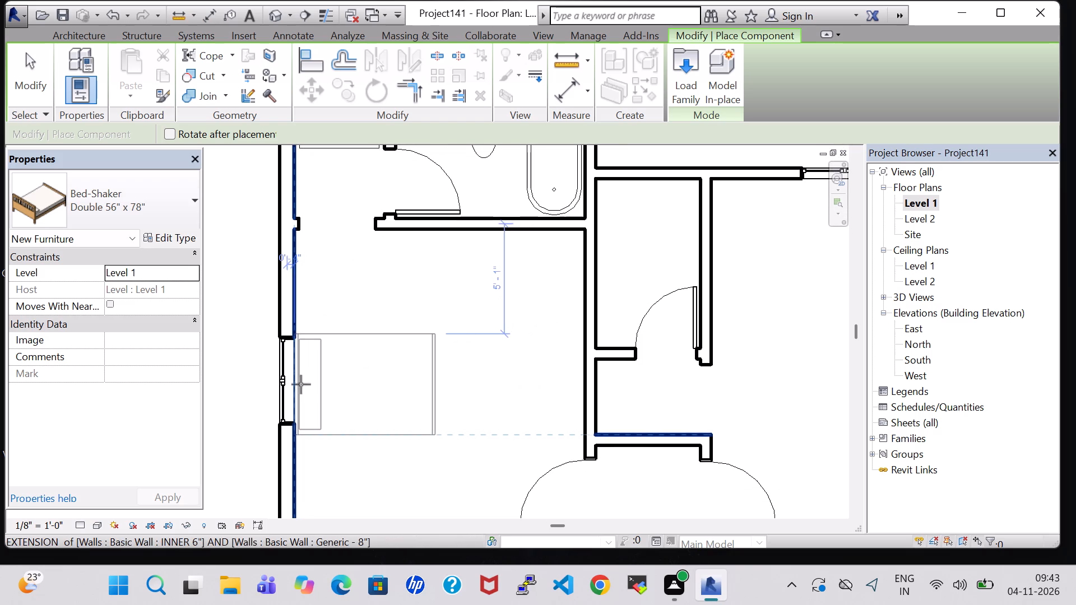
left_click(305, 388)
key("Escape")
key("Escape")
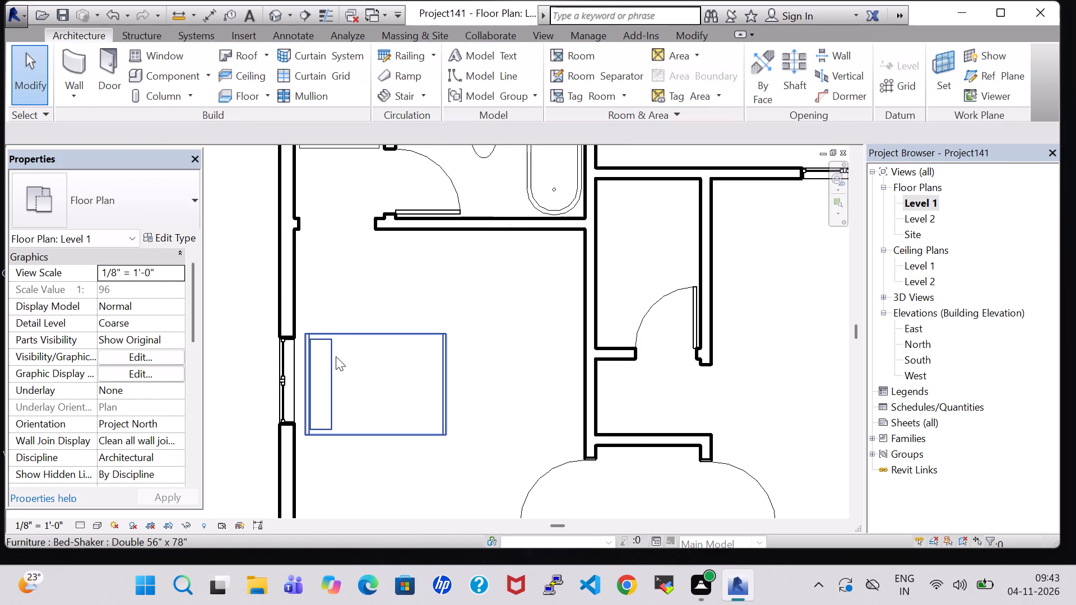
Change the placed Bed-Shaker's type to Queen 62" x 83".
left_click(338, 332)
left_click(162, 240)
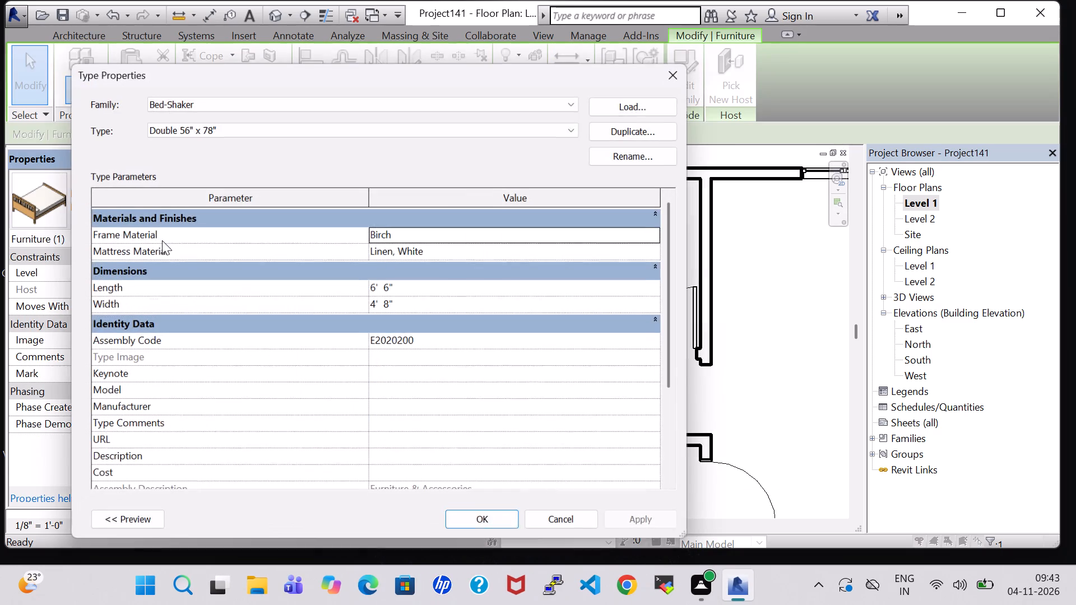
left_click(213, 131)
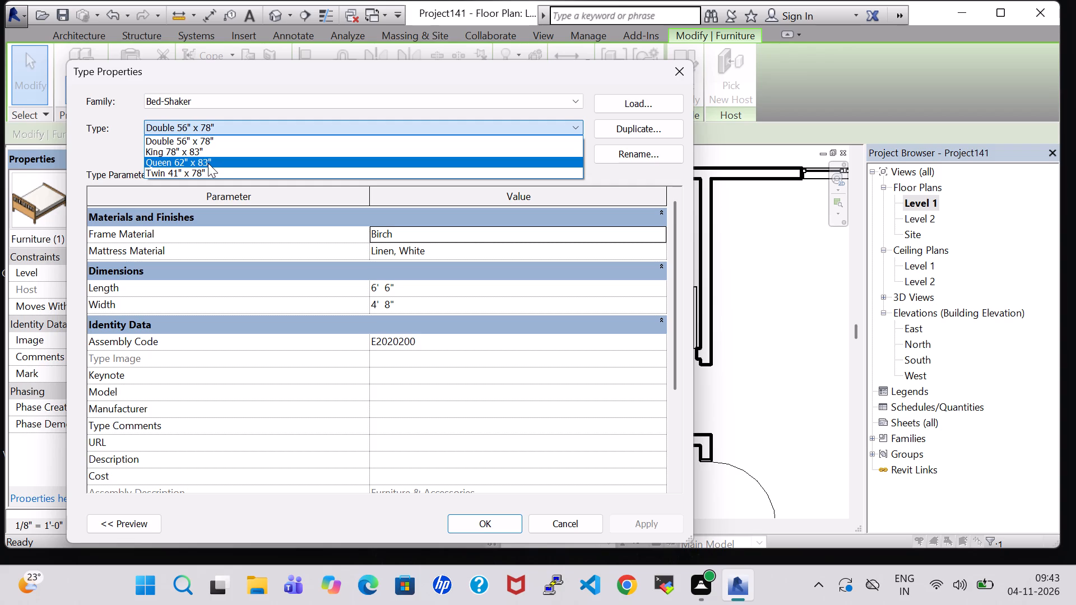
left_click(208, 163)
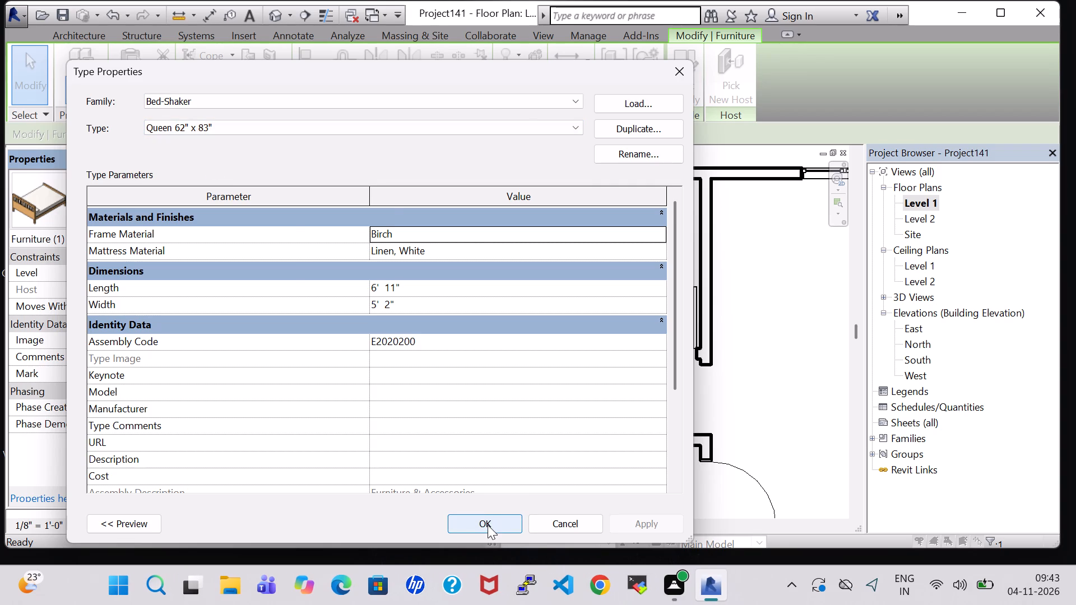
left_click(488, 525)
left_click(495, 381)
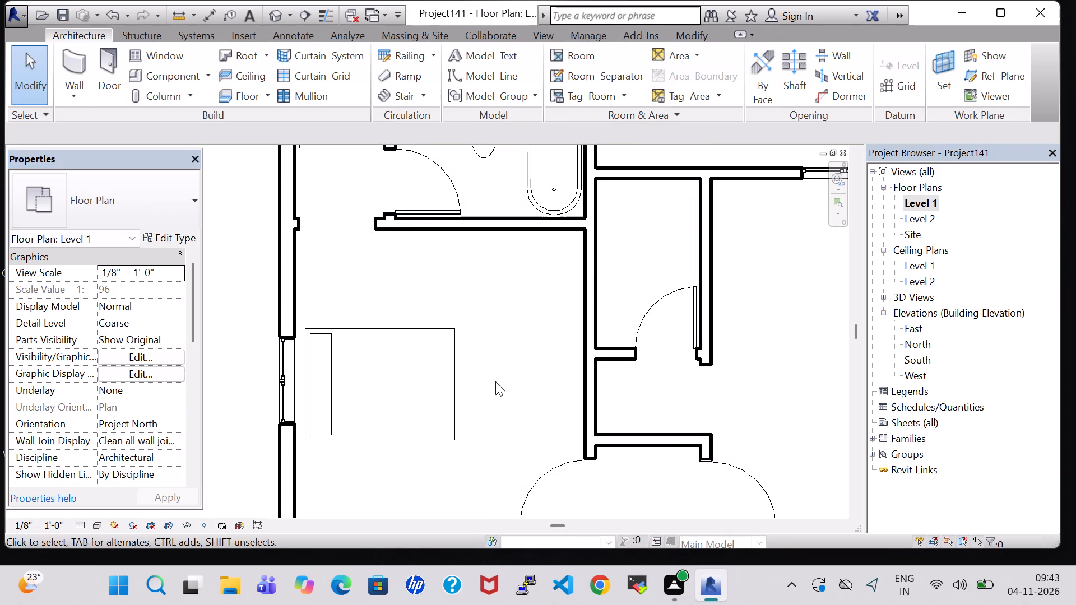
Load the Table-End family from the Tables furniture library for component placement.
scroll(495, 381, "down", 1)
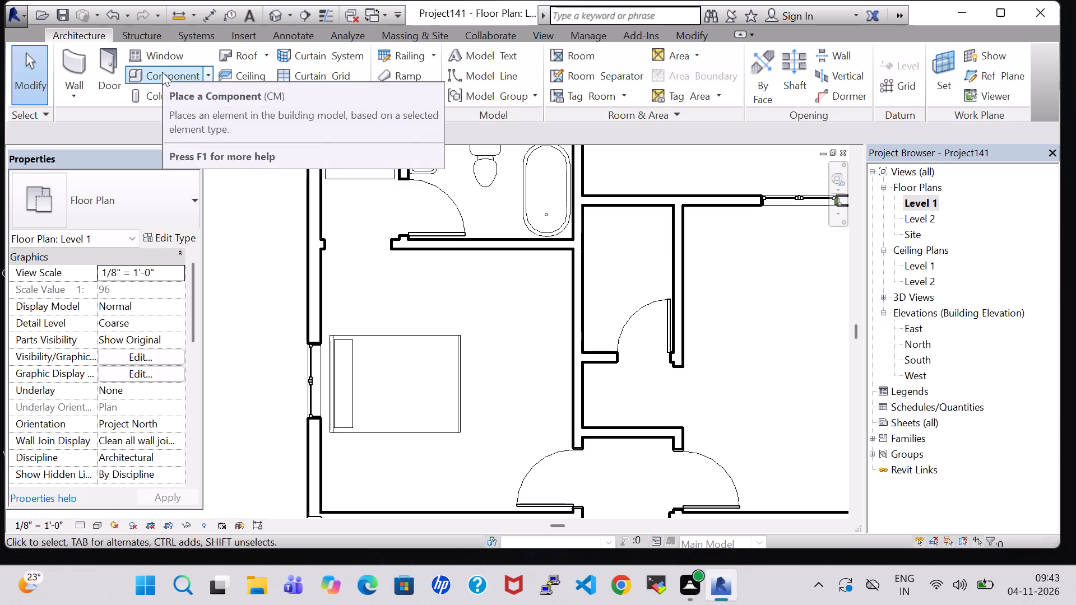
left_click(162, 72)
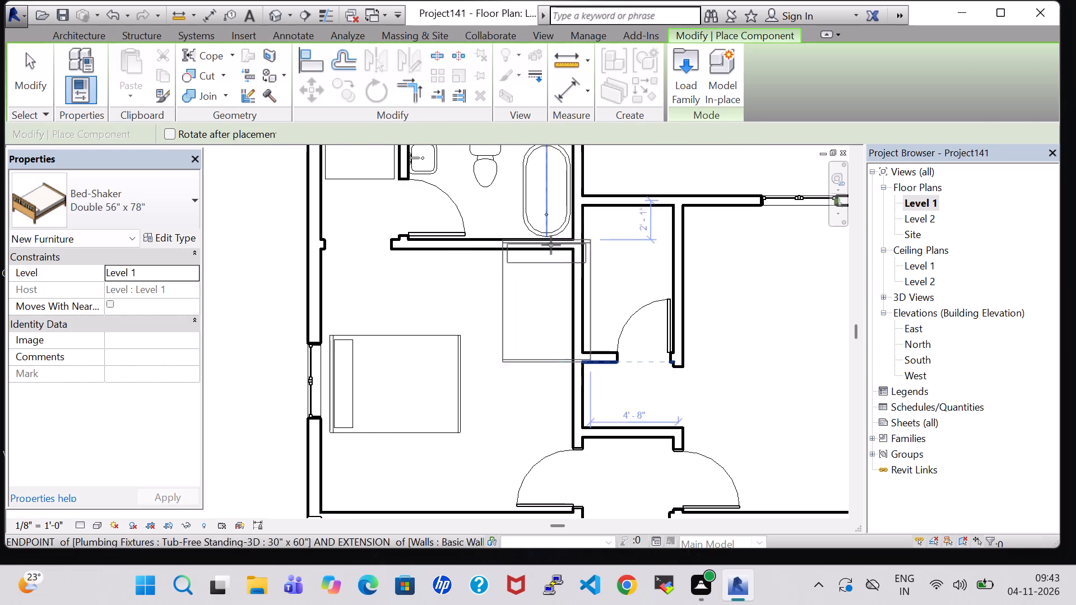
key("Escape")
left_click(150, 81)
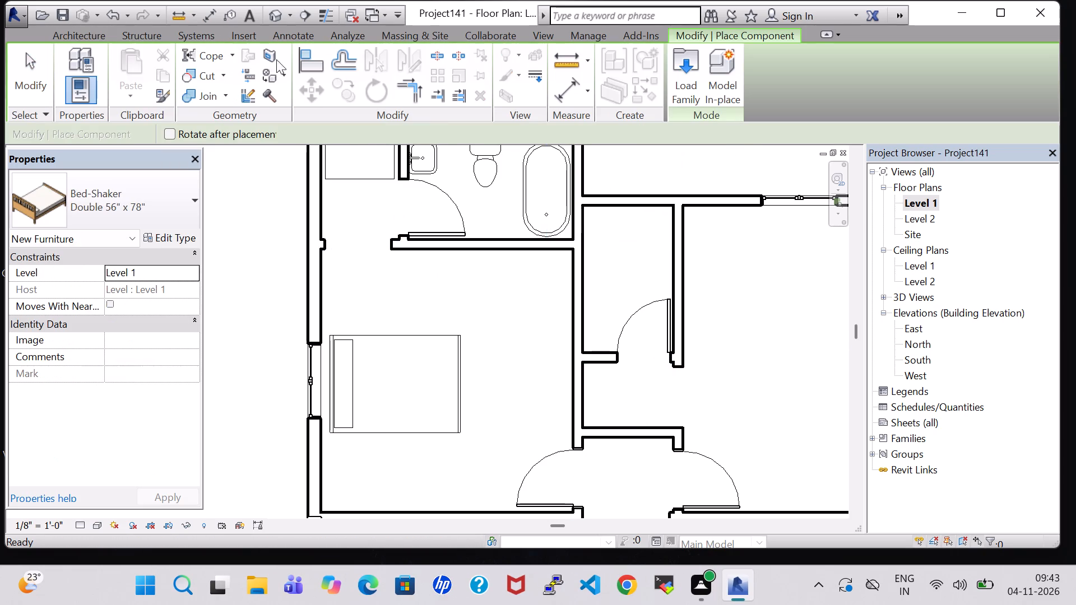
left_click(692, 77)
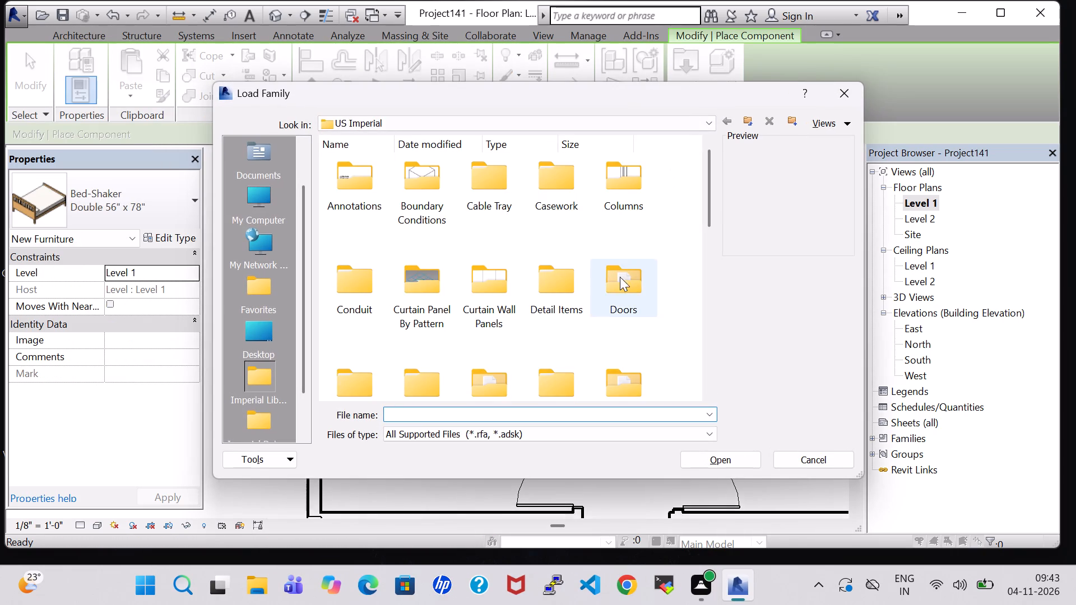
scroll(608, 319, "down", 1)
double_click(620, 255)
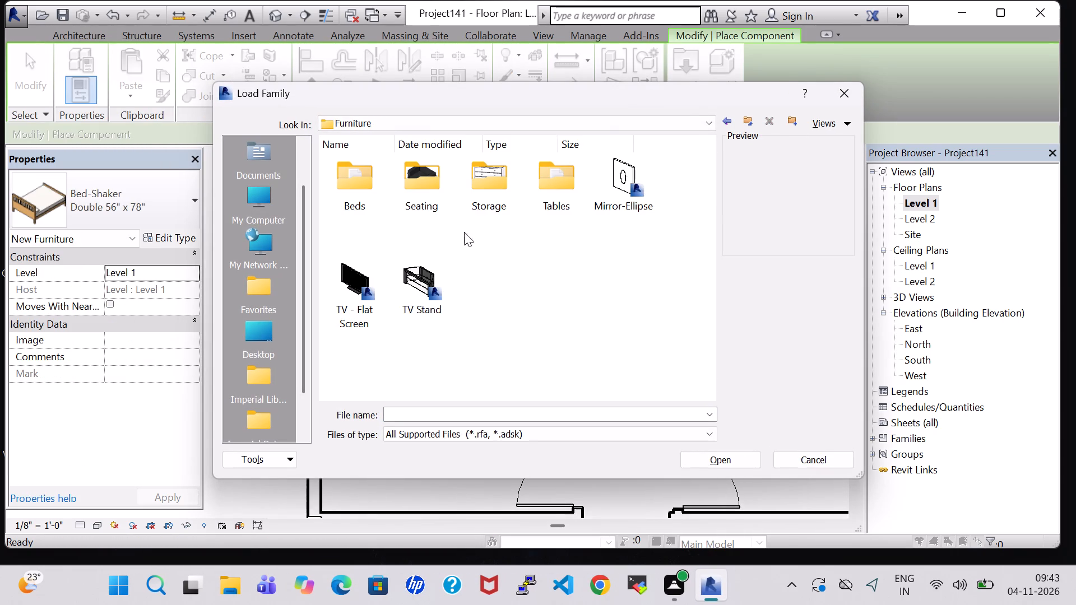
double_click(547, 192)
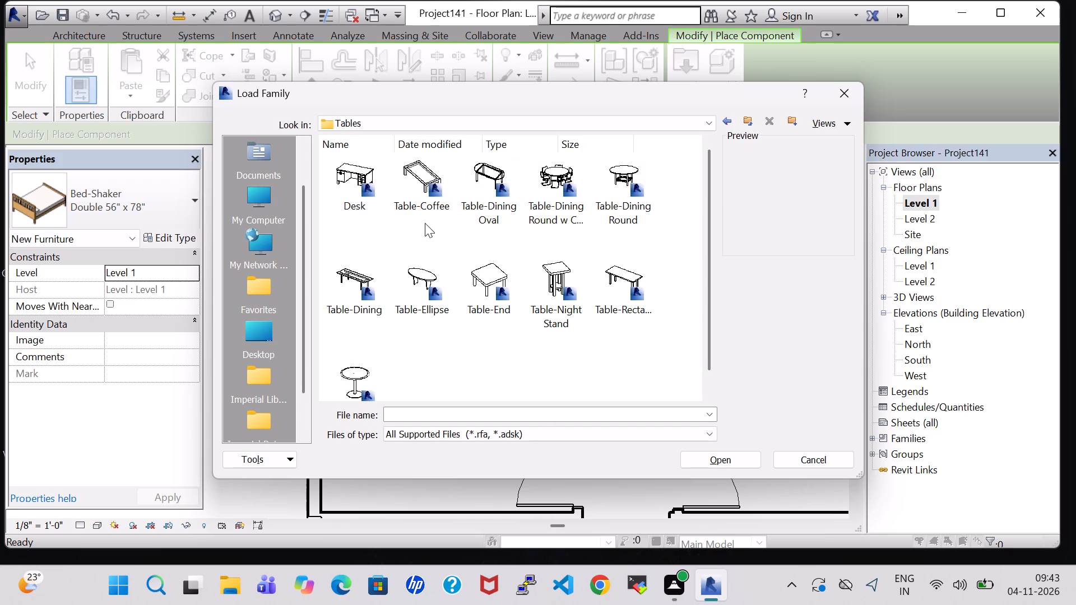
left_click(502, 280)
left_click(709, 458)
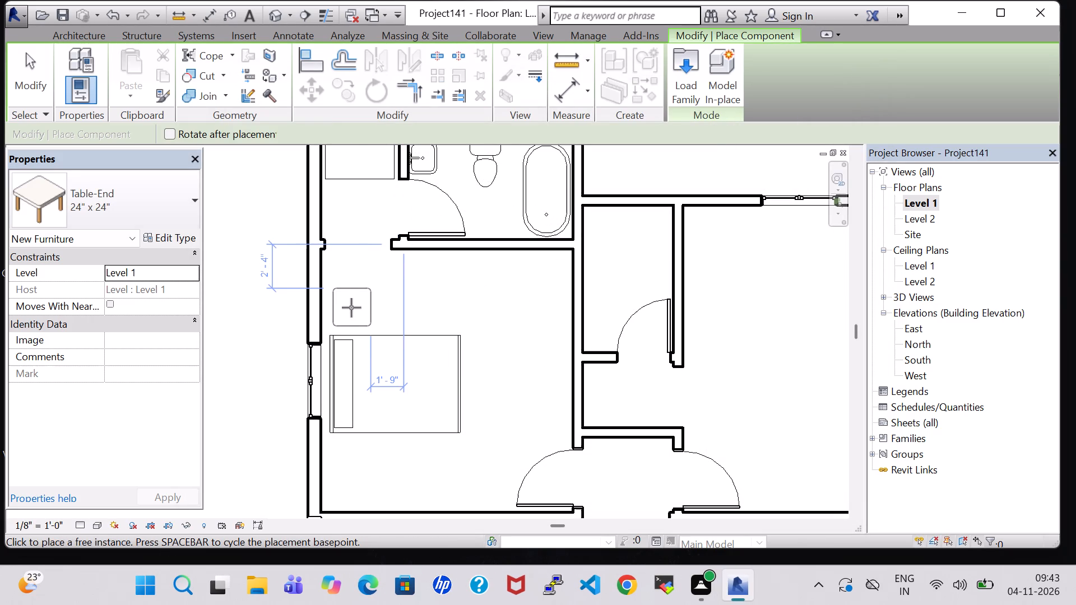
Place a 24" x 24" end table beside the bed's head on the bathroom side, nudged two increments (about 4") towards the window wall.
left_click(351, 308)
key("Escape")
key("Escape")
left_click(351, 308)
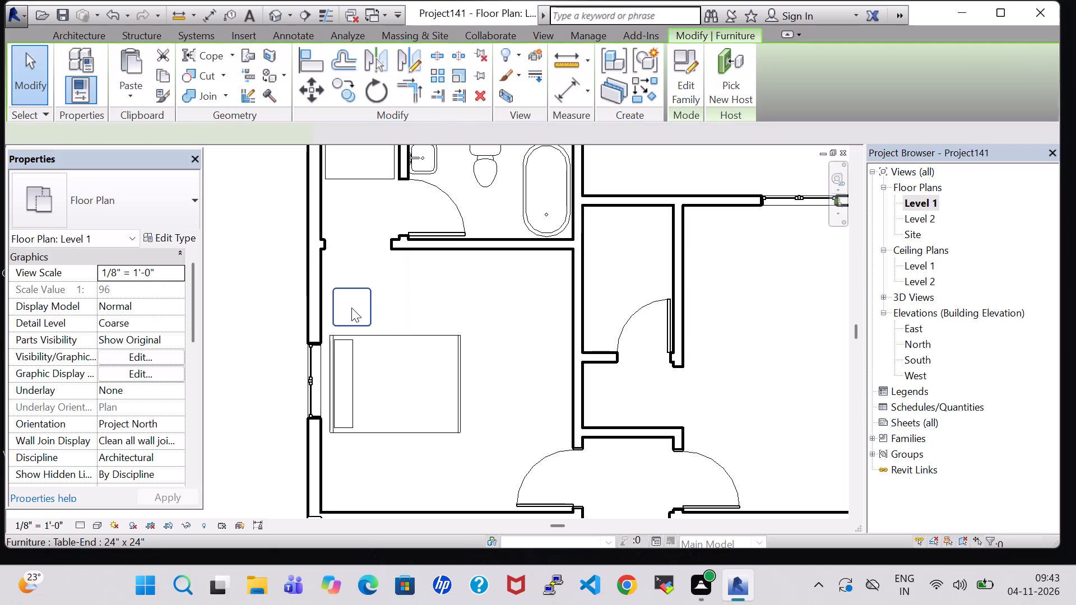
key("Left")
key("Left")
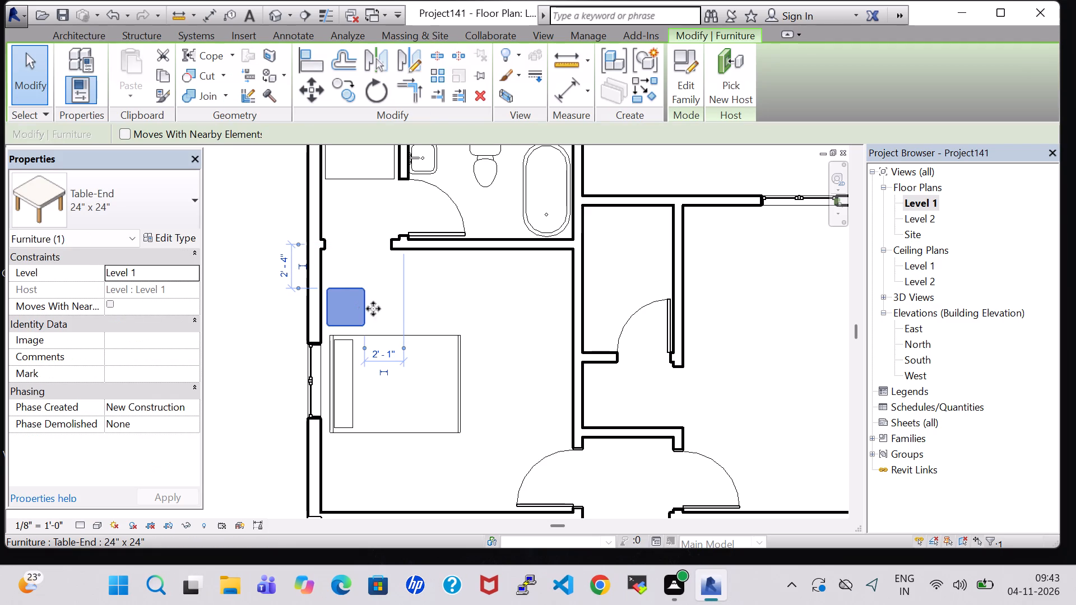
left_click(427, 473)
Select the queen bed in the bedroom for adjustment.
left_click(417, 436)
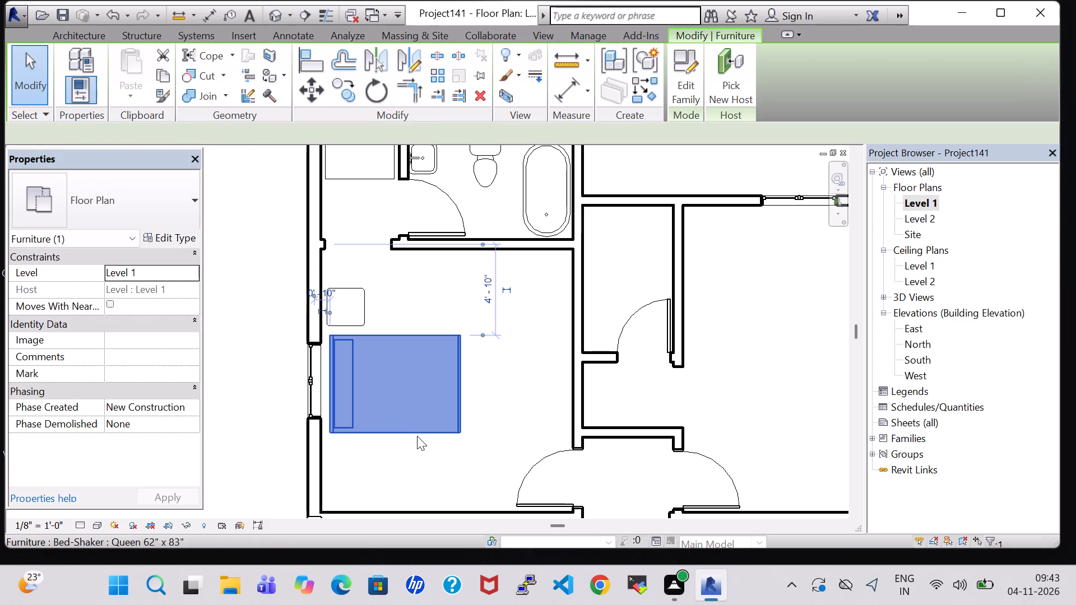
Nudge the queen bed closer to the exterior window wall and deselect it.
key("Left")
key("Left")
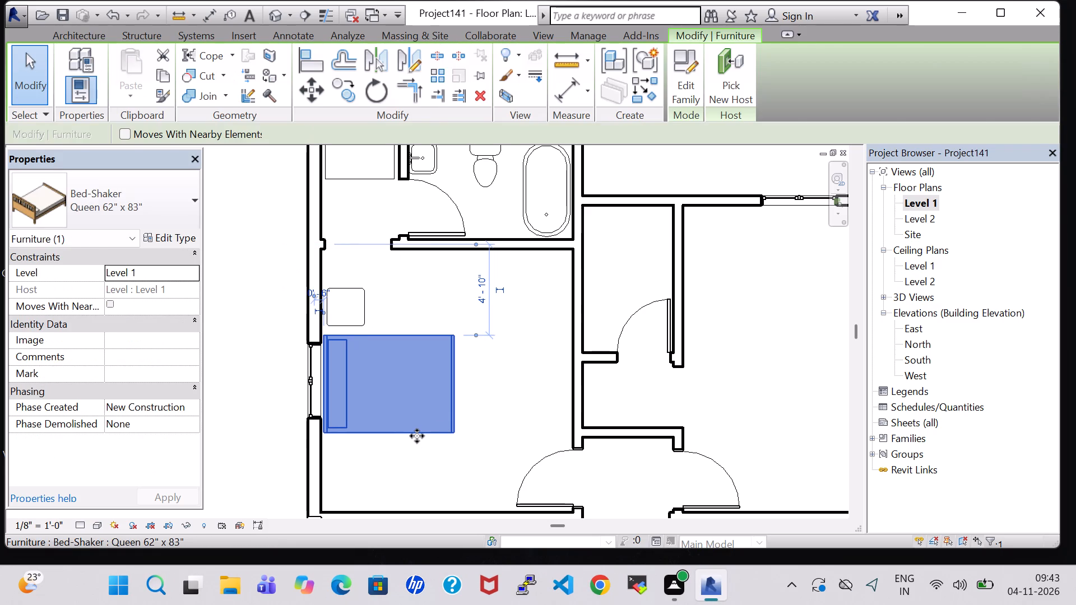
left_click(493, 419)
Set the Height type parameter of the bedside end table to 2' 0".
left_click(355, 286)
left_click(177, 232)
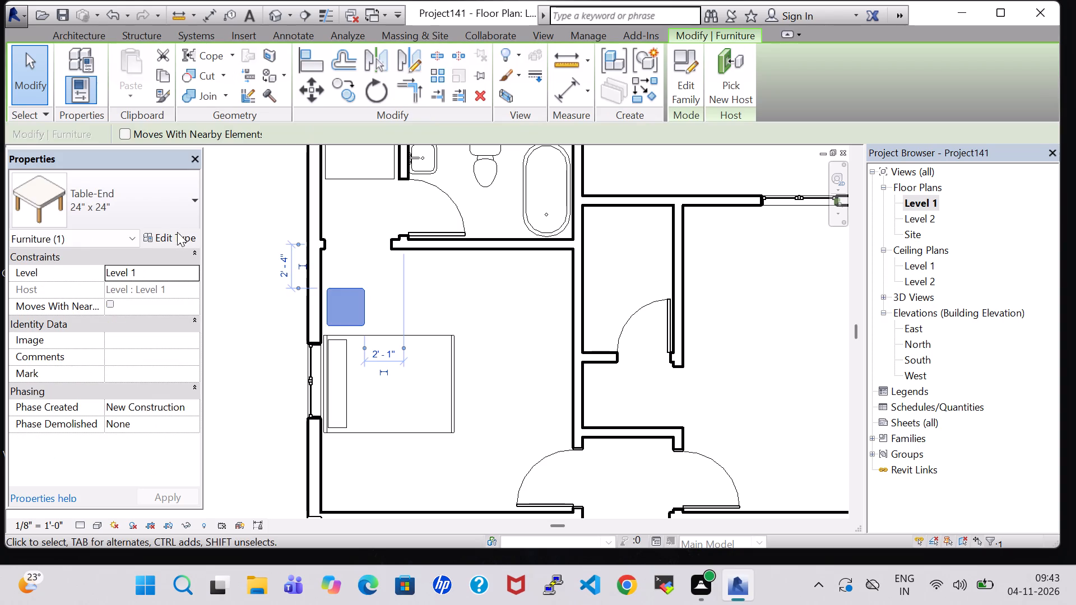
left_click(391, 288)
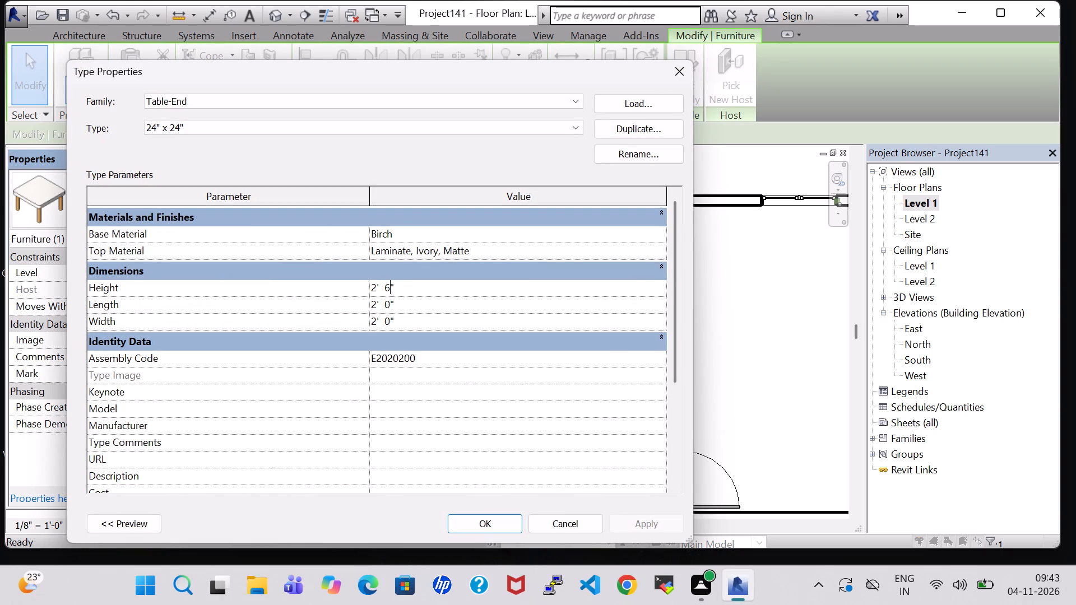
key("BackSpace")
key("0")
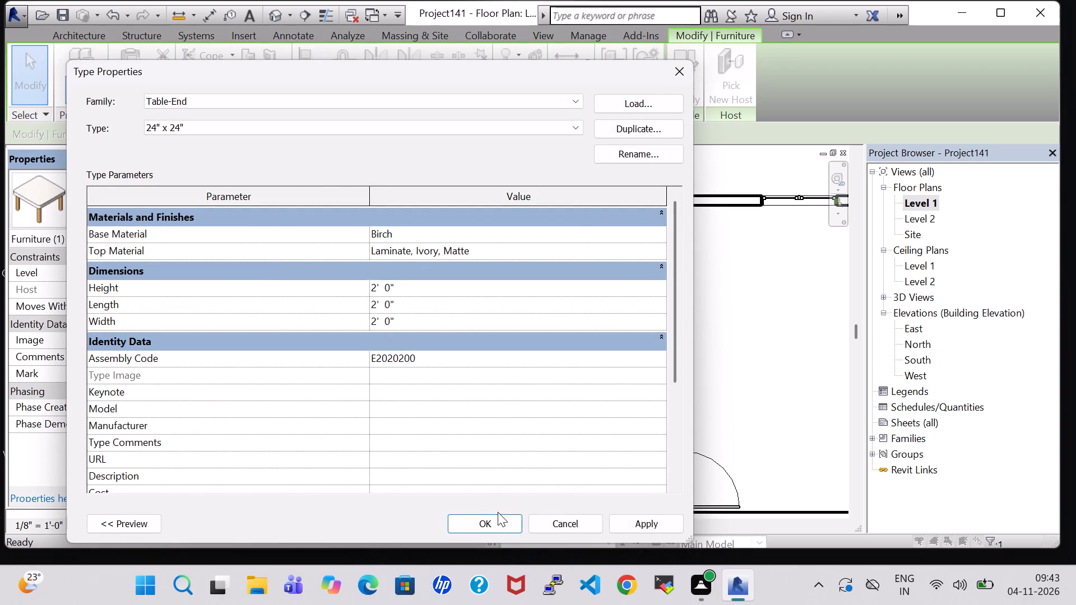
left_click(501, 523)
left_click(508, 333)
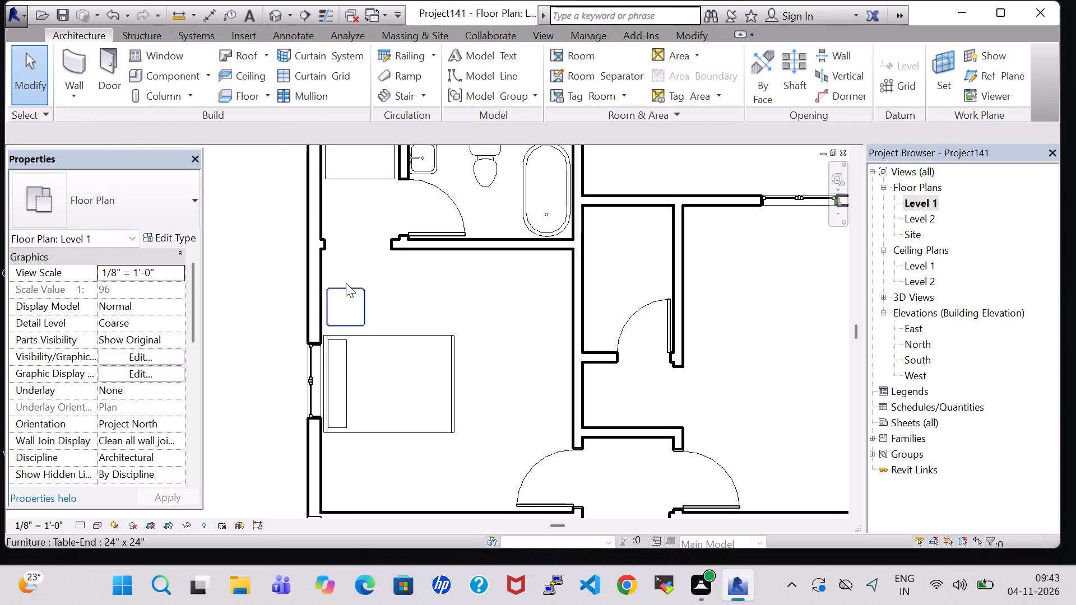
Load the Table-Coffee family from the Furniture Tables library and place a 24" x 24" x 24" one beside the bed, opposite the end table.
left_click(154, 74)
left_click(674, 86)
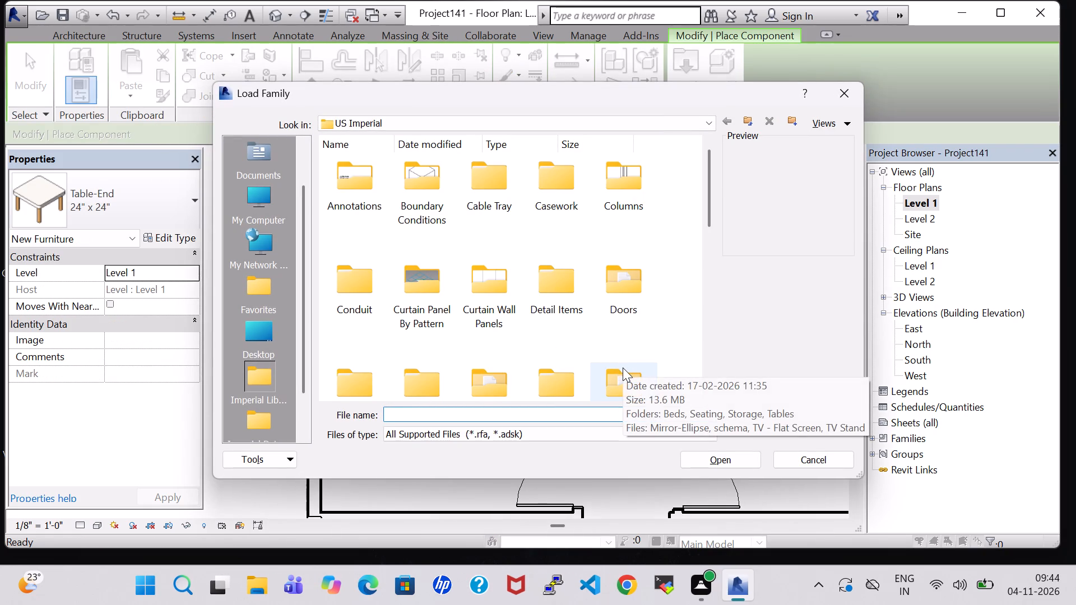
left_click(623, 368)
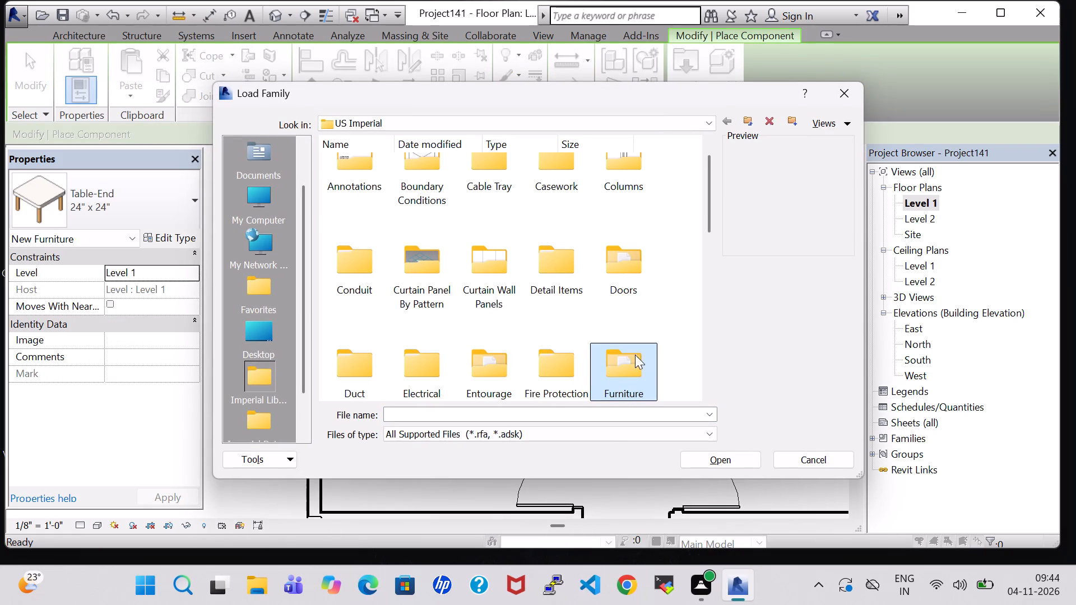
double_click(635, 358)
double_click(558, 195)
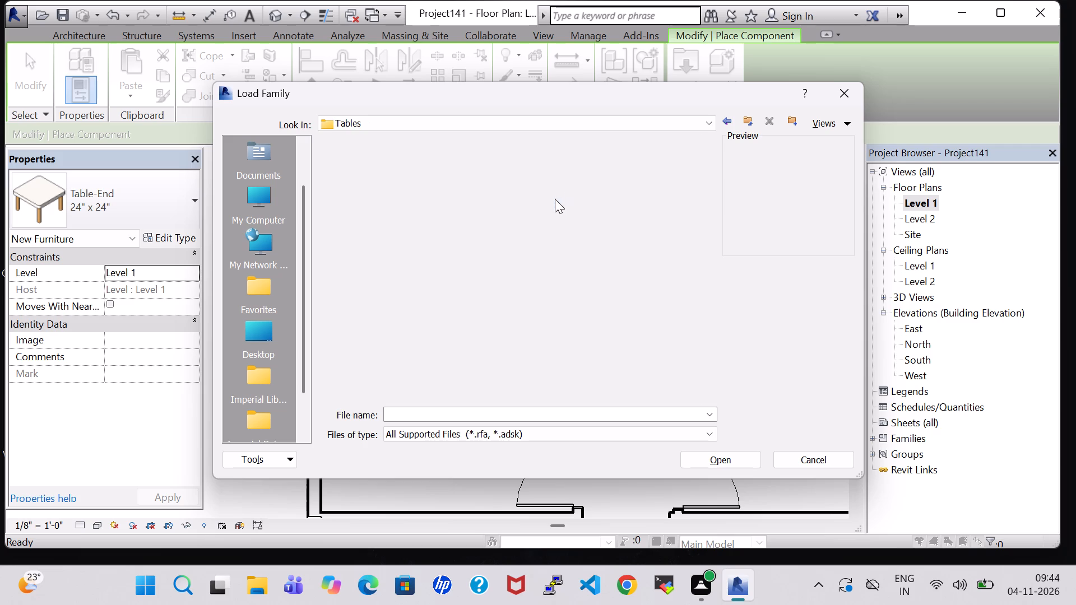
left_click(418, 185)
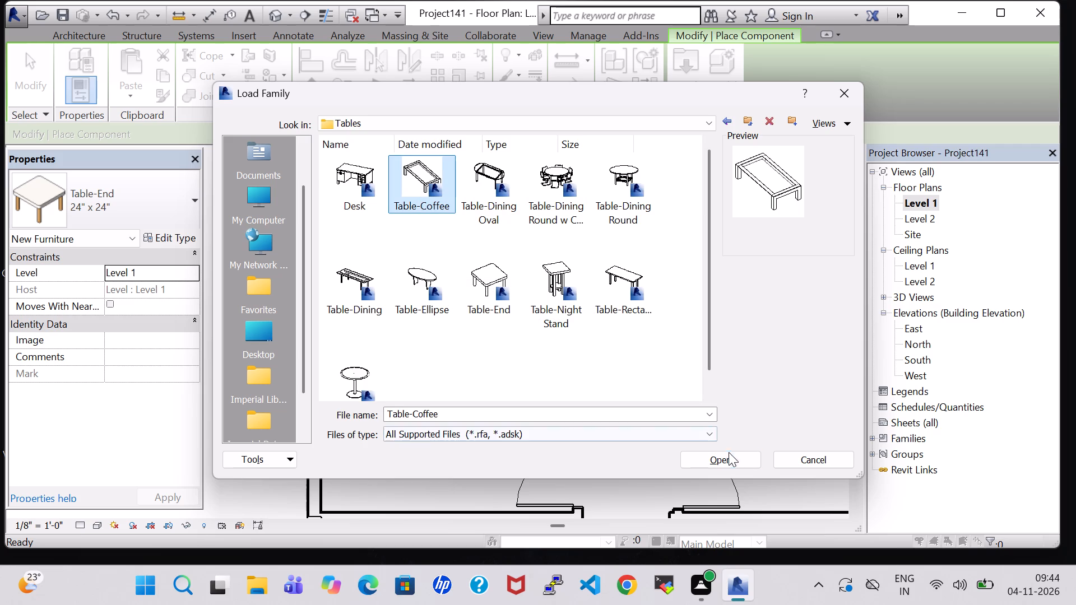
left_click(729, 452)
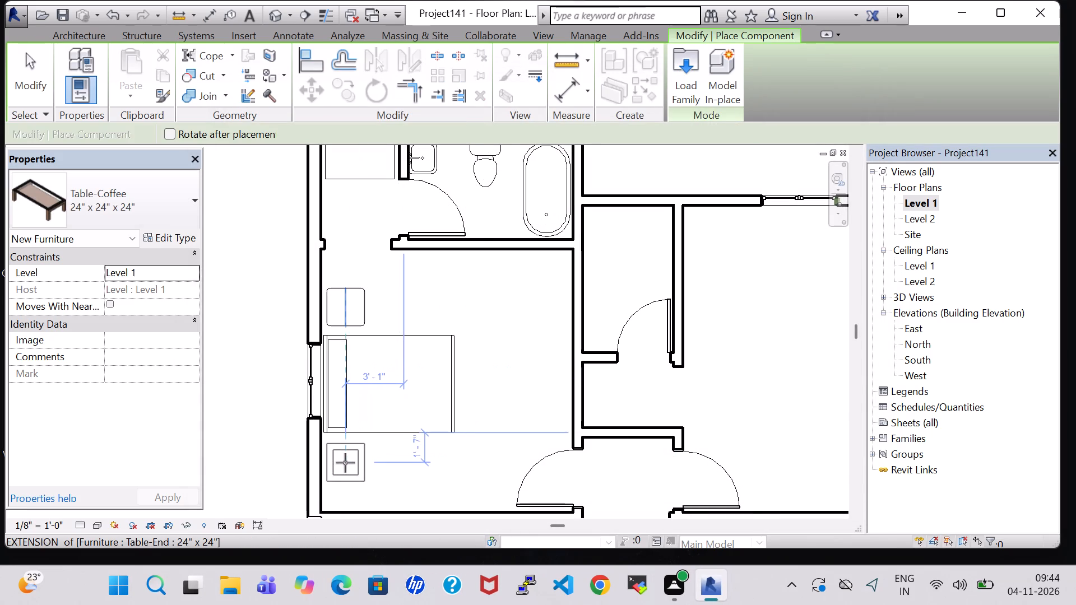
scroll(345, 463, "up", 6)
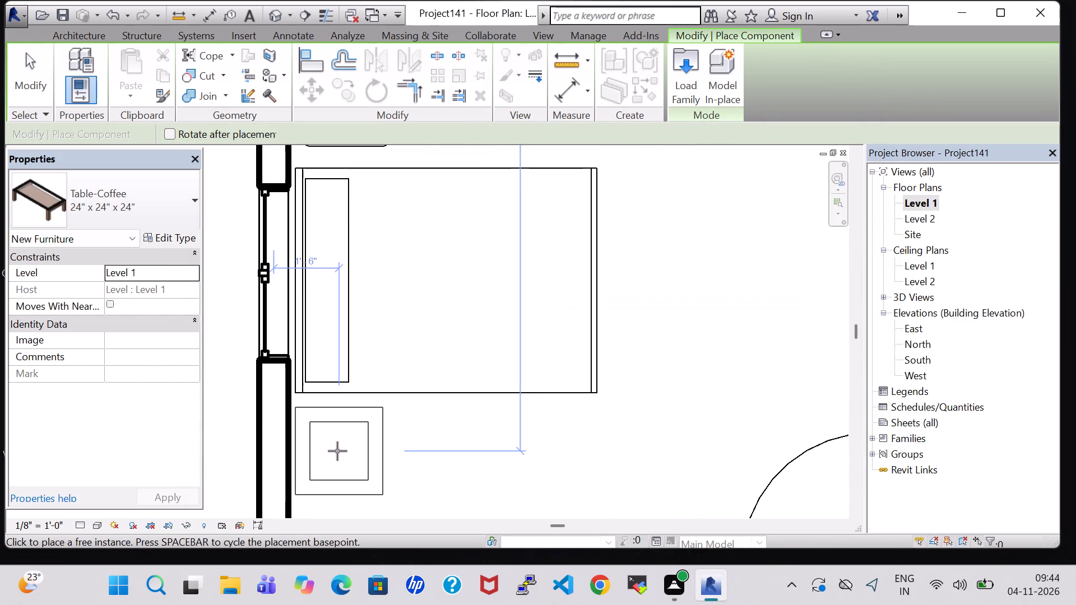
left_click(338, 454)
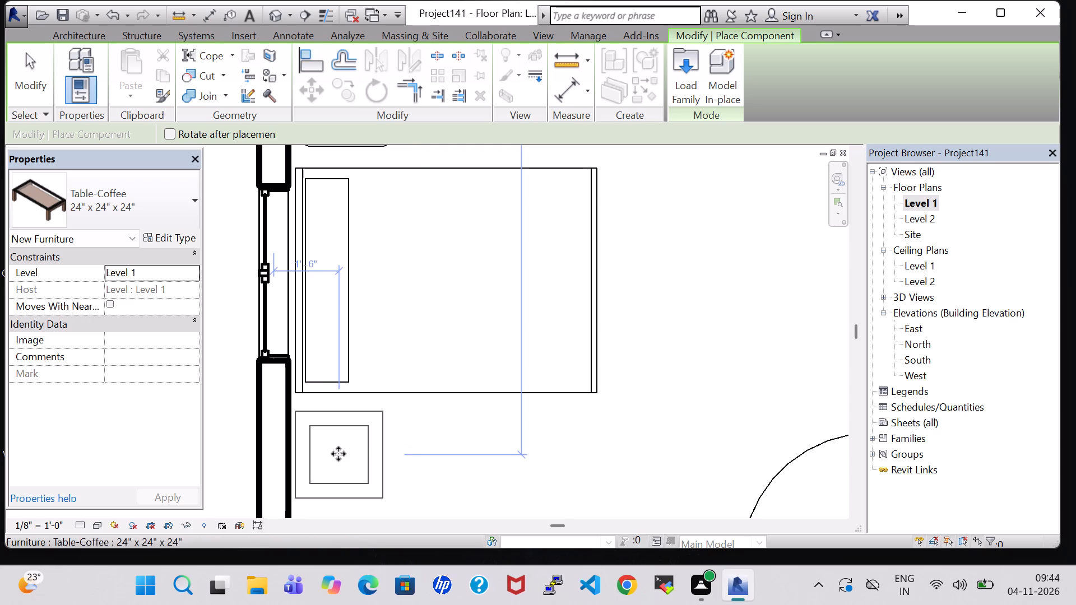
key("Escape")
key("Escape")
Load the RPC Plant - Tropical family from the Planting library and place an Agave - 1.5' plant at the end table's edge midpoint.
scroll(564, 439, "down", 2)
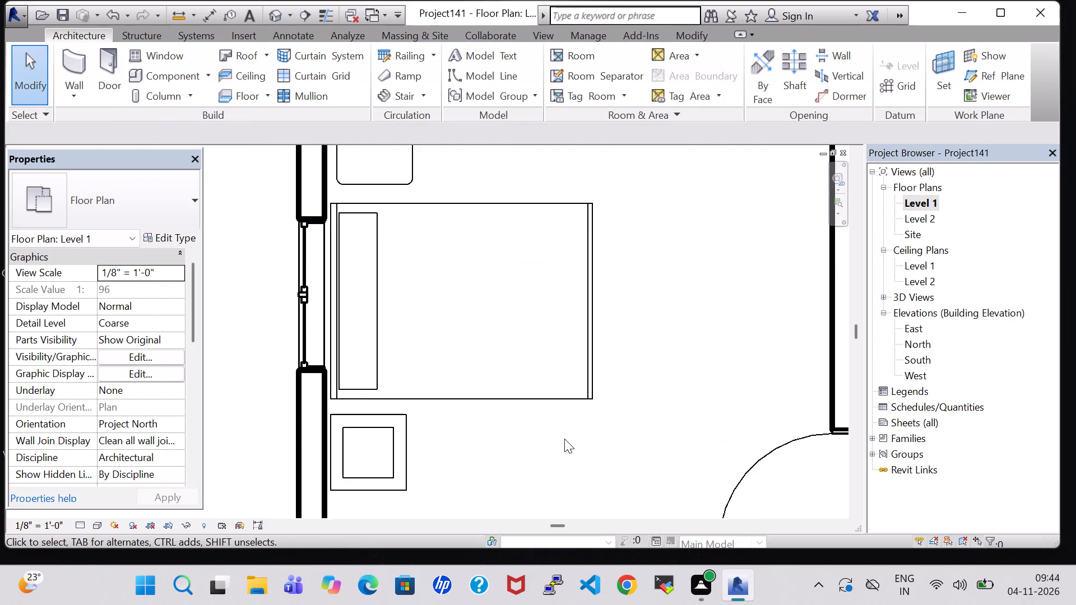
scroll(564, 439, "down", 4)
left_click(168, 72)
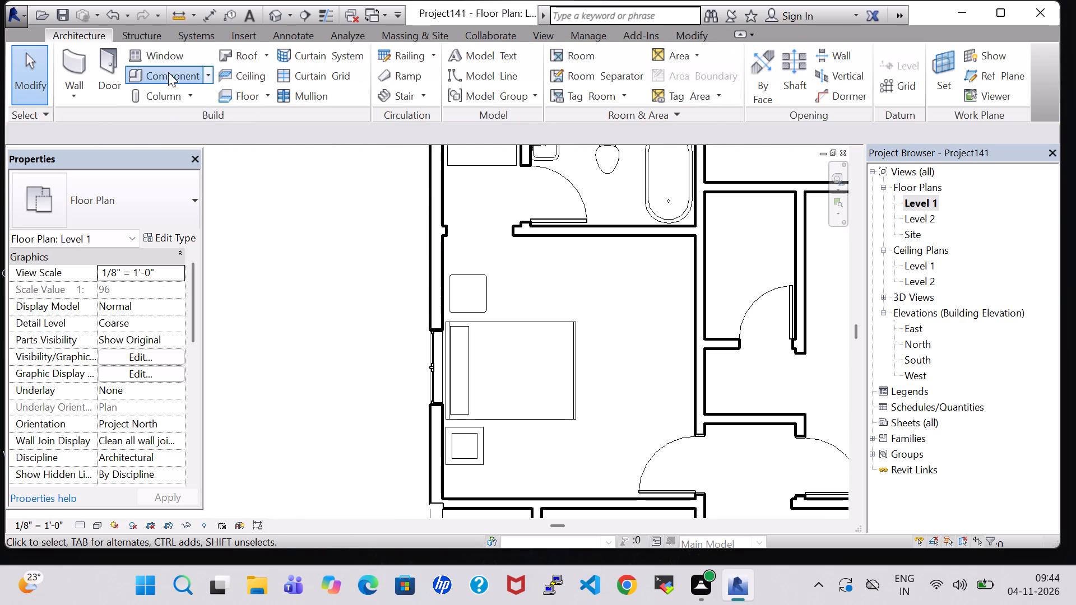
left_click(678, 80)
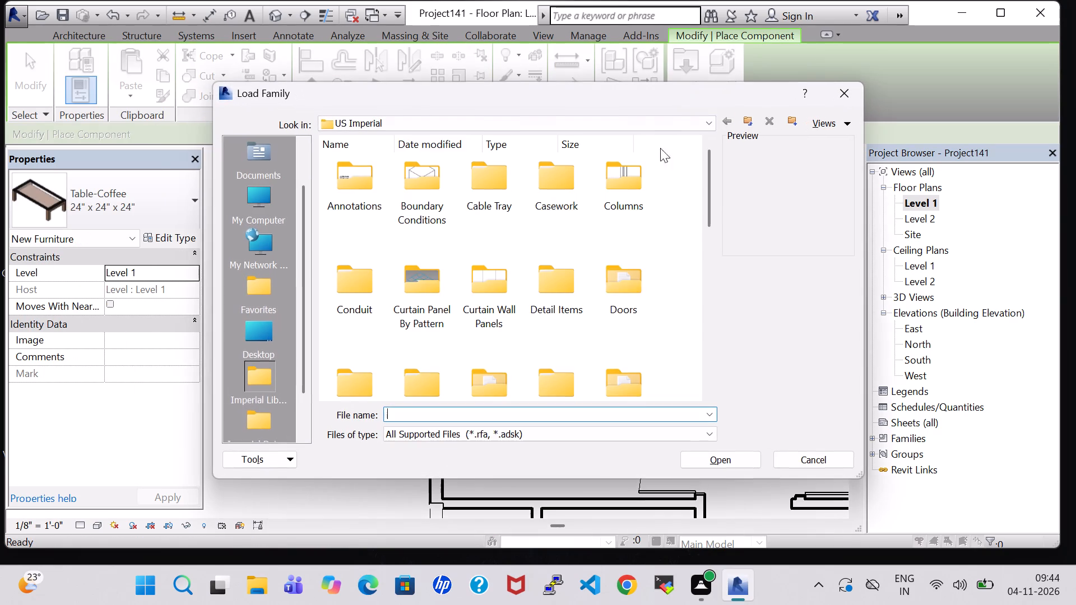
left_click(637, 382)
key("p")
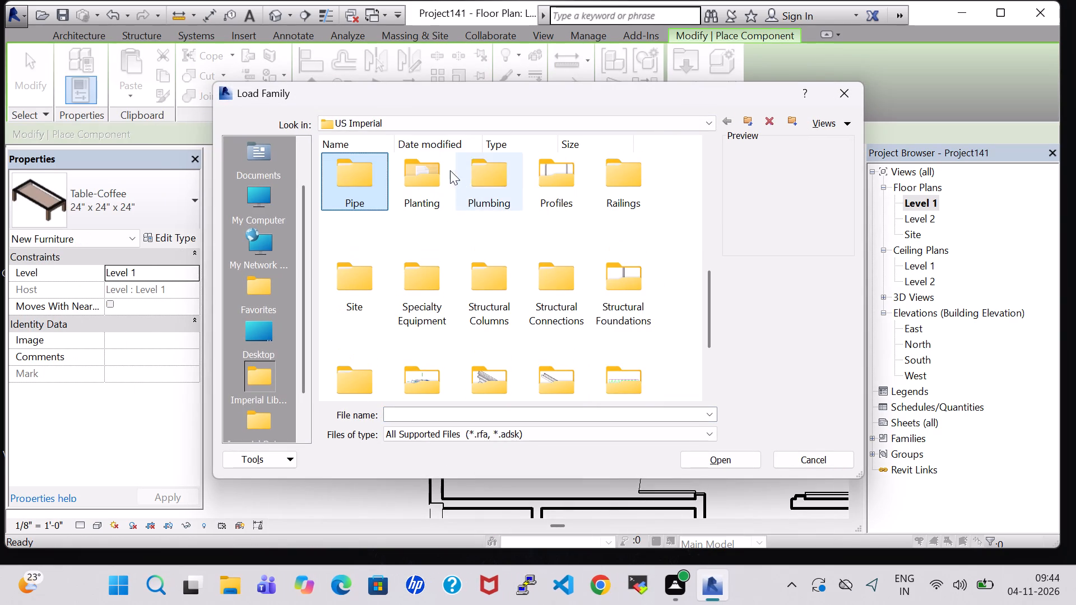
double_click(440, 175)
left_click(347, 192)
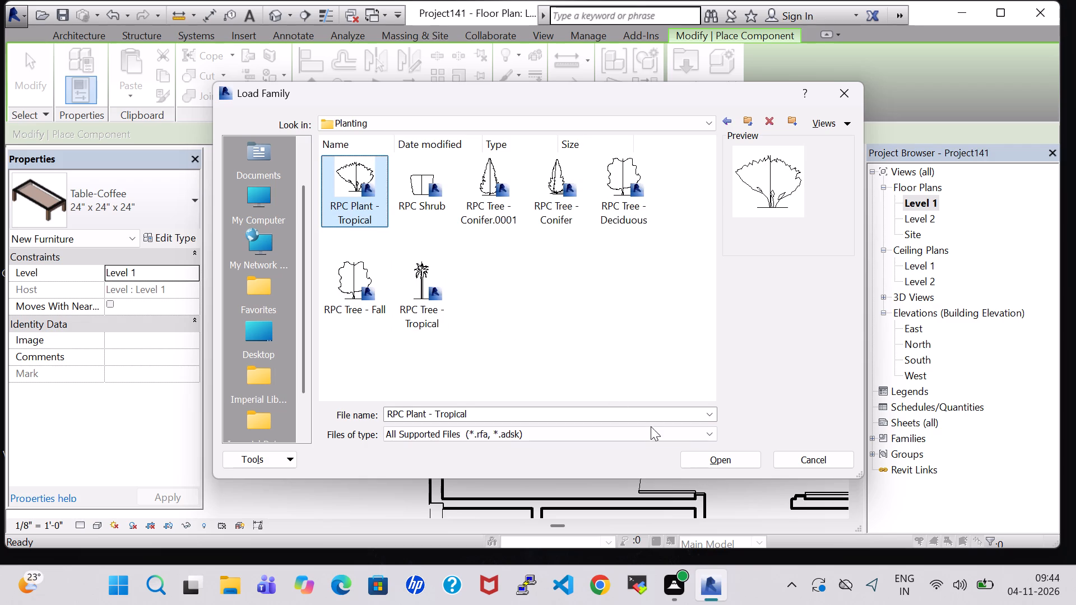
left_click(725, 463)
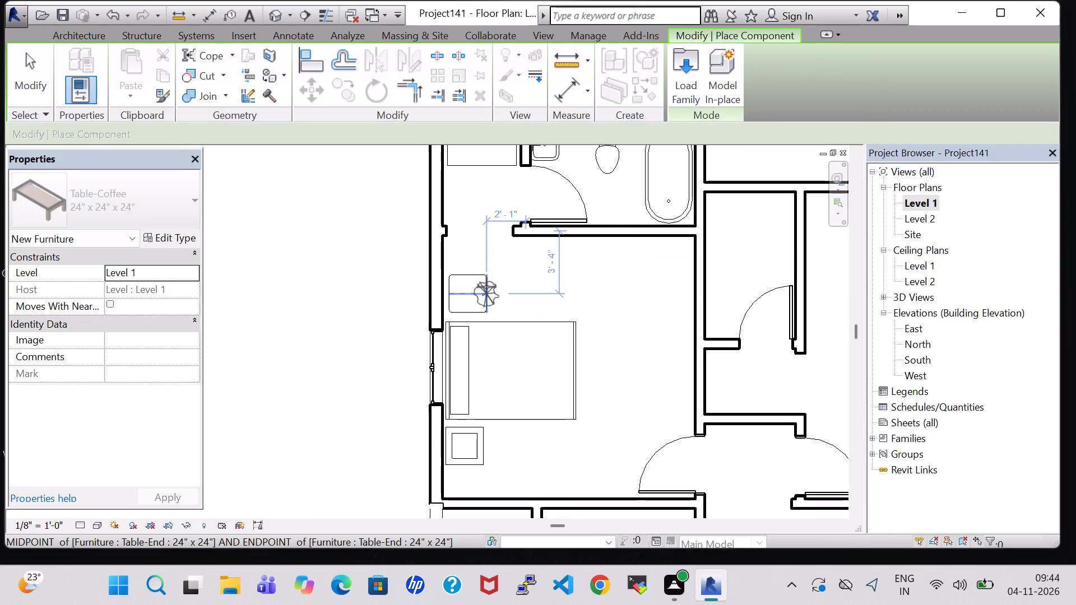
left_click(486, 287)
key("Escape")
key("Escape")
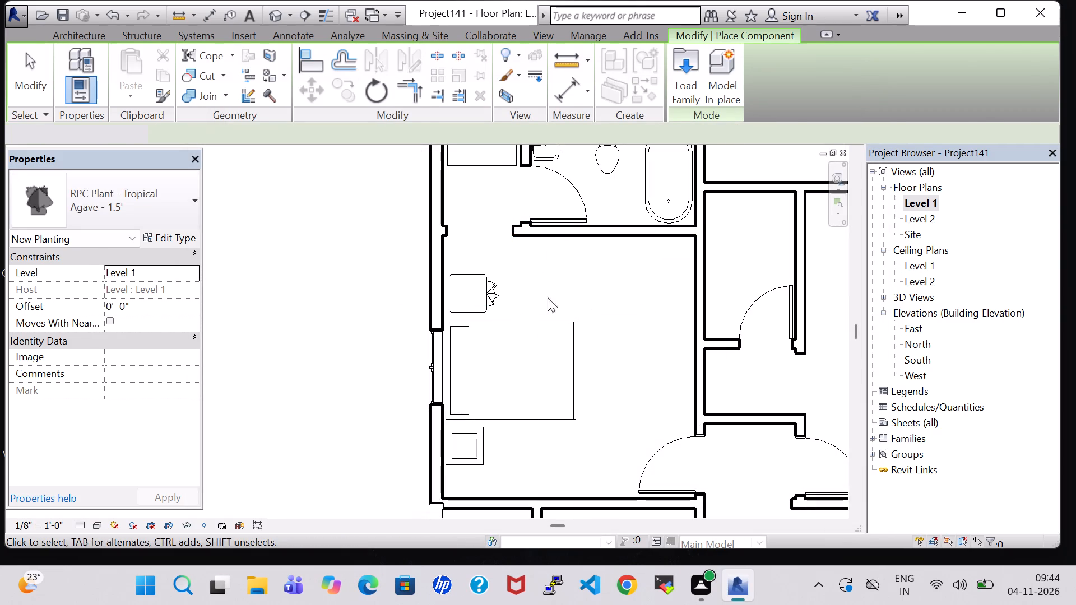
Set the agave plant's offset from Level 1 to 2' 0".
left_click(494, 289)
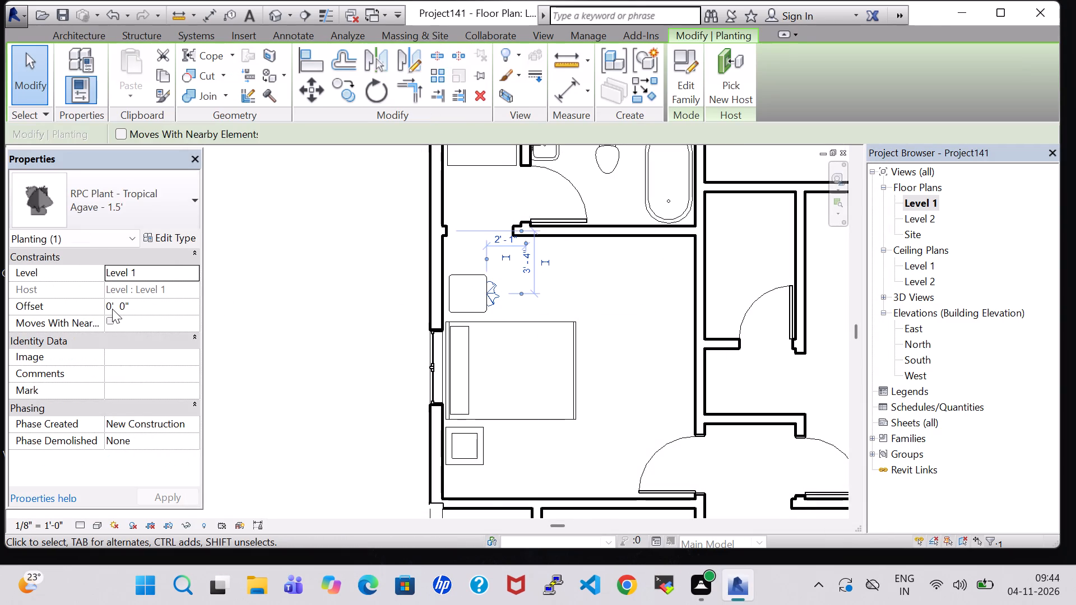
left_click(112, 309)
key("BackSpace")
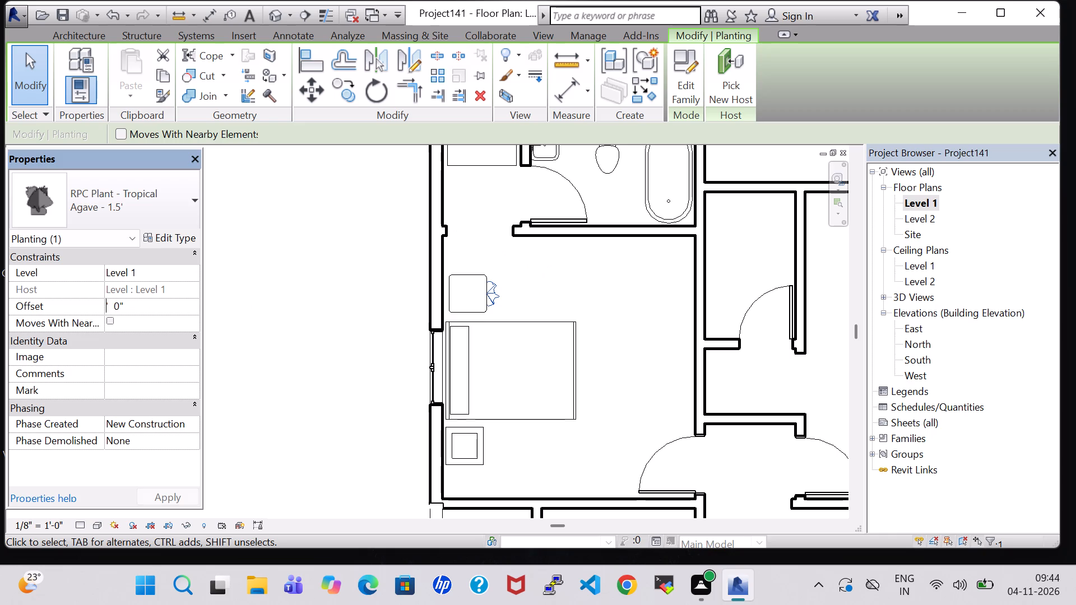
key("2")
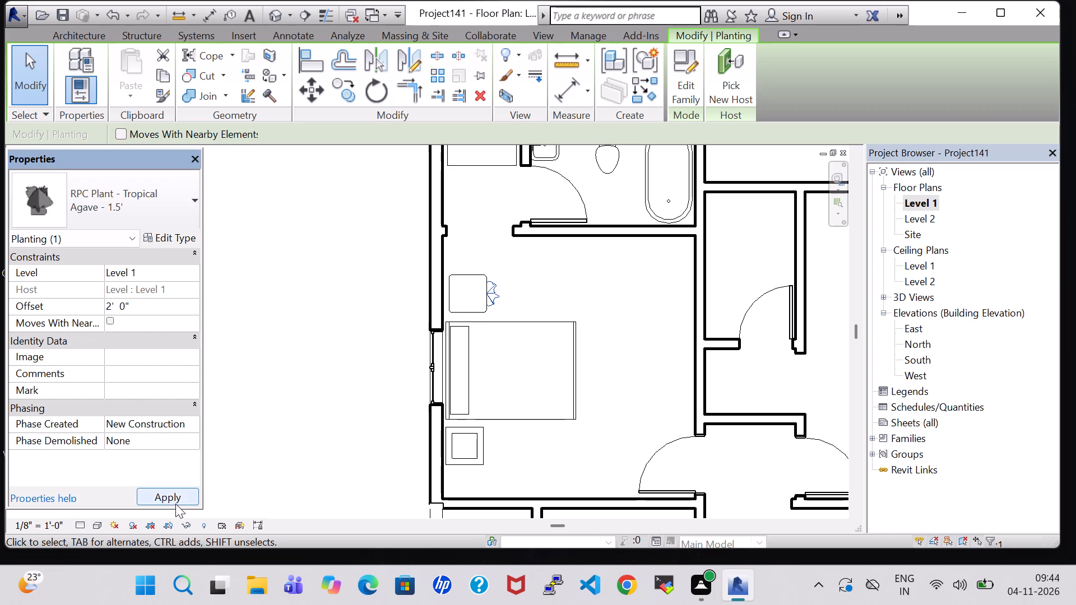
left_click(171, 499)
left_click(669, 296)
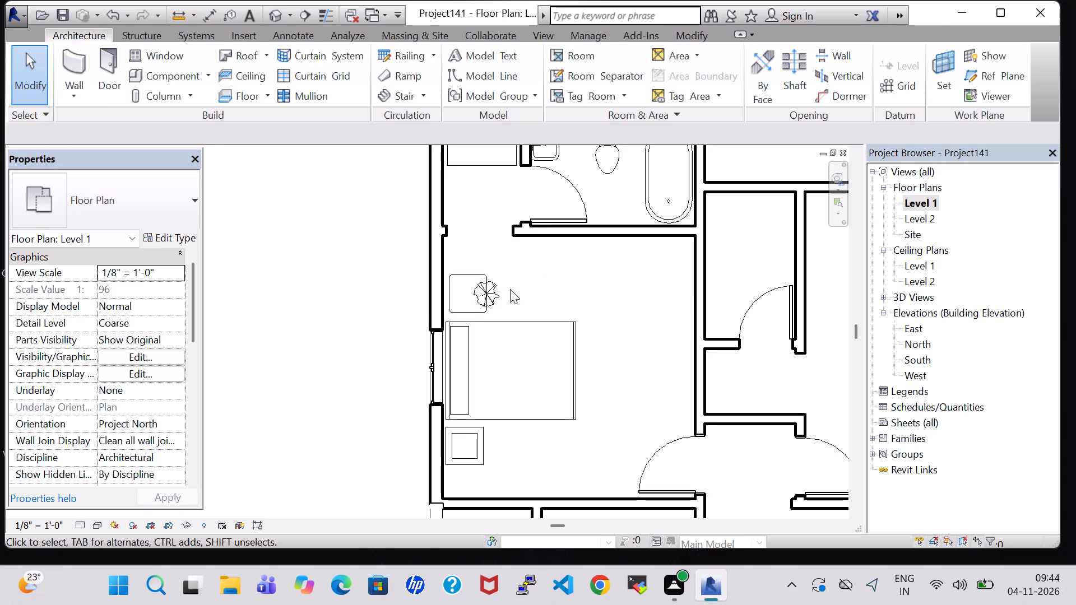
Nudge the agave plant toward the exterior wall onto the top of the end table.
left_click(491, 296)
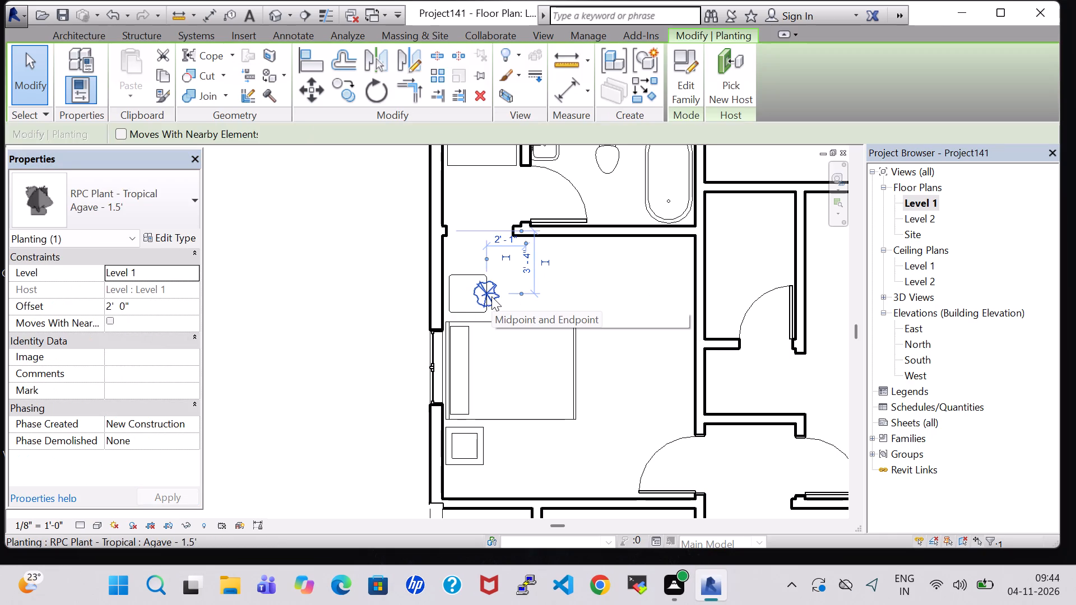
key("Left")
key("Left")
key("Left")
key("Left")
key("Left")
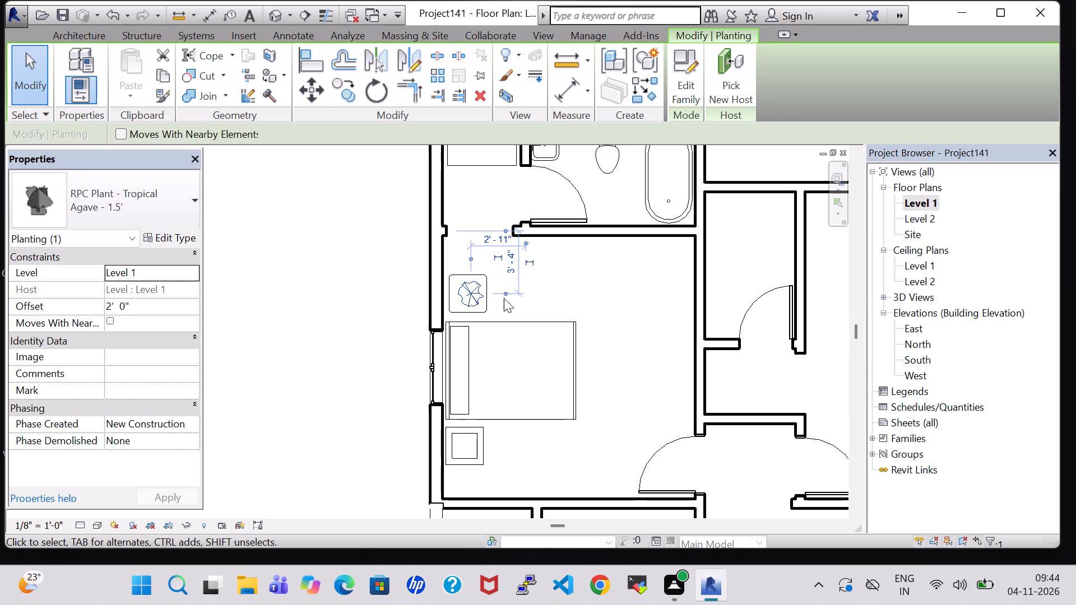
left_click(637, 281)
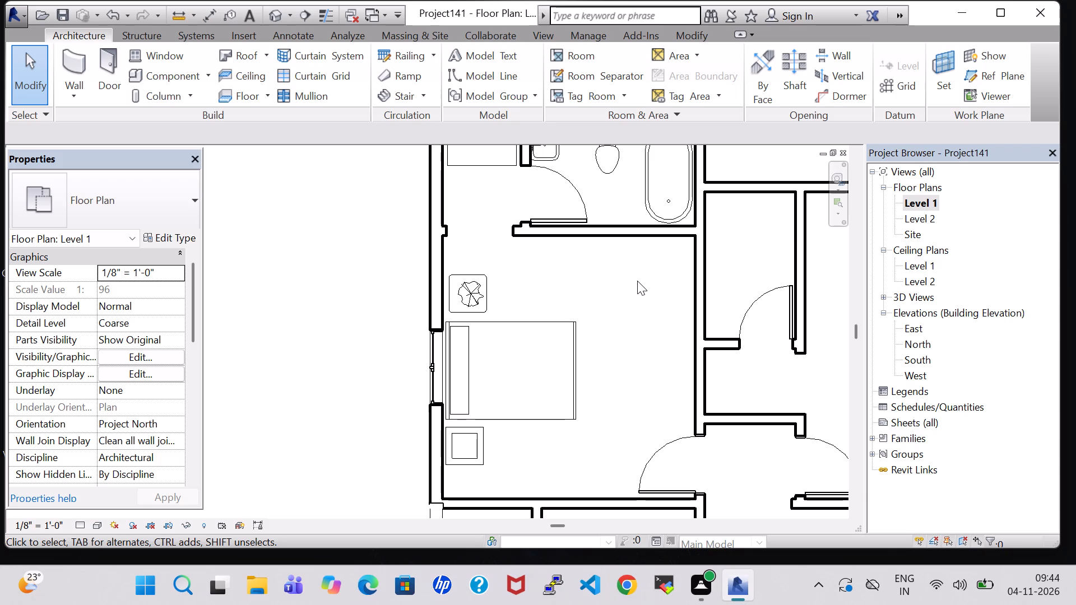
Nudge the agave plant one more increment toward the exterior wall to centre it on the end table.
left_click(637, 281)
scroll(636, 288, "down", 1)
scroll(636, 288, "up", 2)
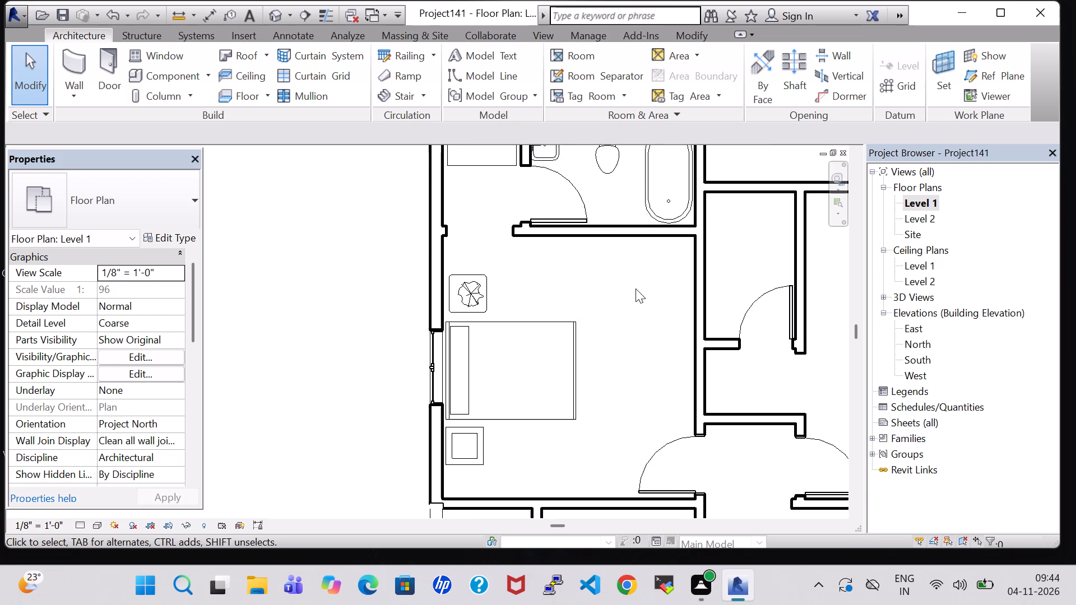
middle_click_drag(540, 260, 578, 269)
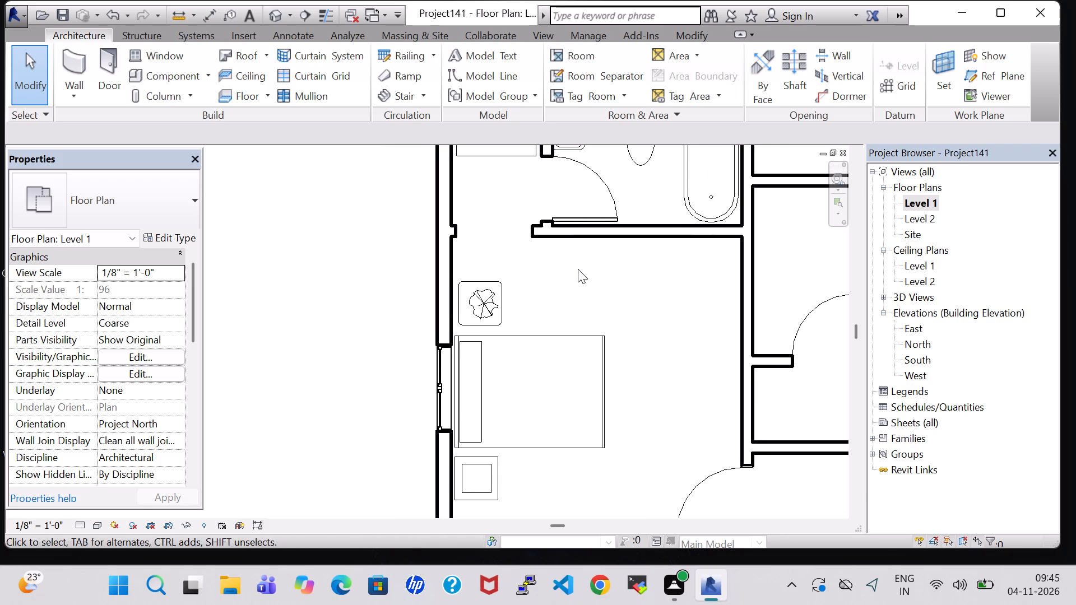
scroll(578, 269, "down", 1)
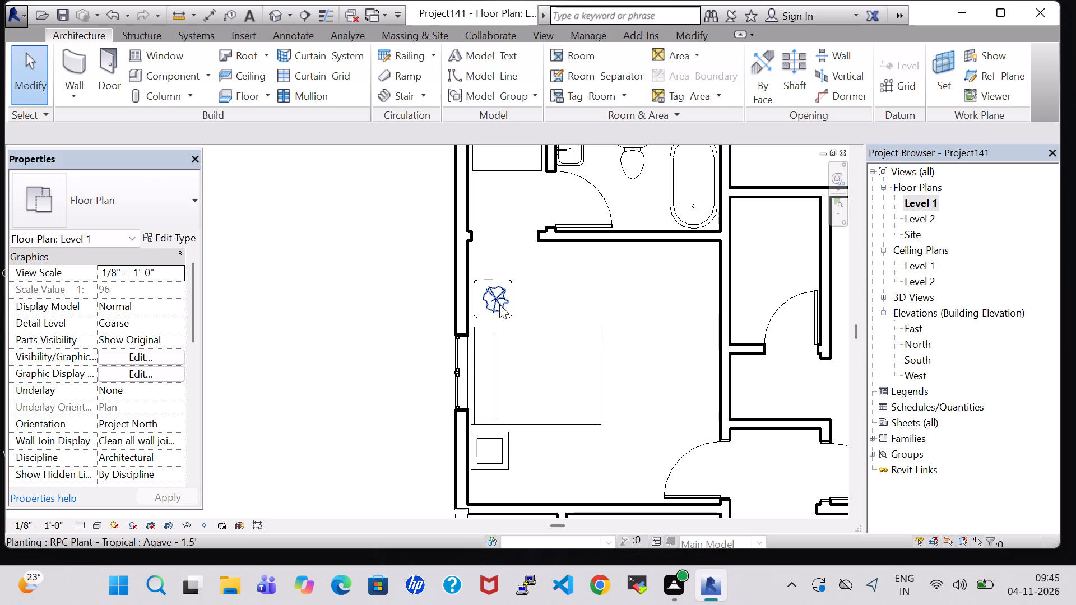
left_click(499, 304)
key("Left")
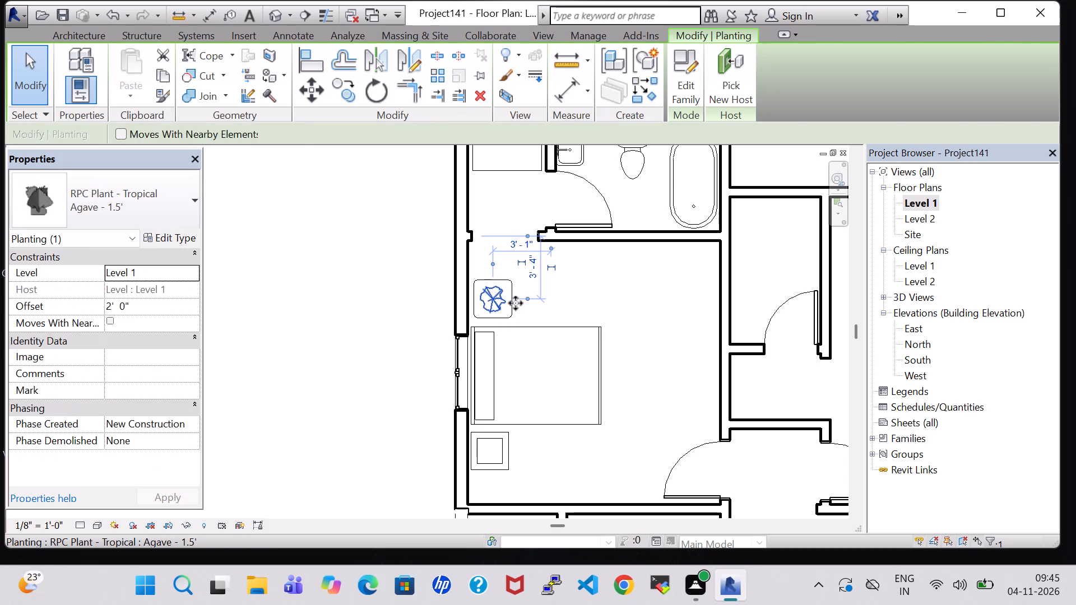
left_click(599, 295)
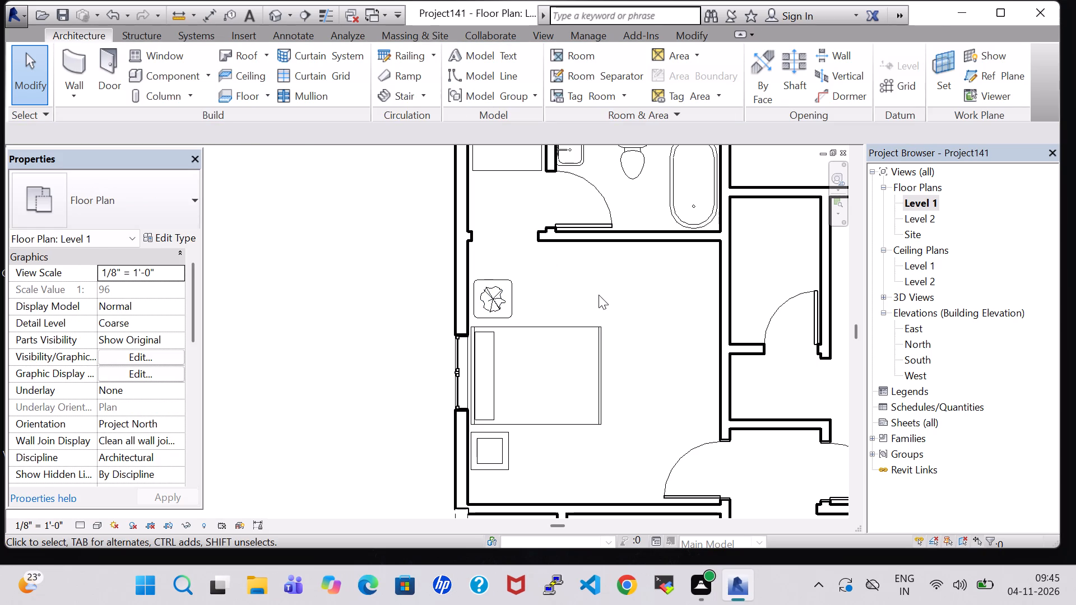
Load the TV - Flat Screen family from the Furniture library and place a 32" TV parallel against the interior wall opposite the bed.
scroll(599, 295, "down", 1)
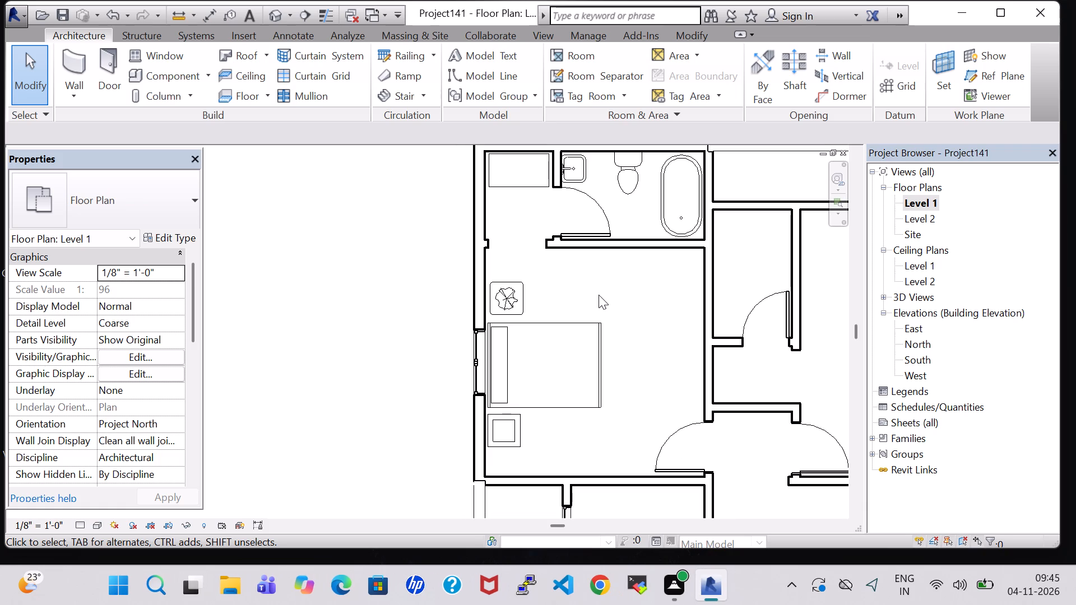
left_click(160, 69)
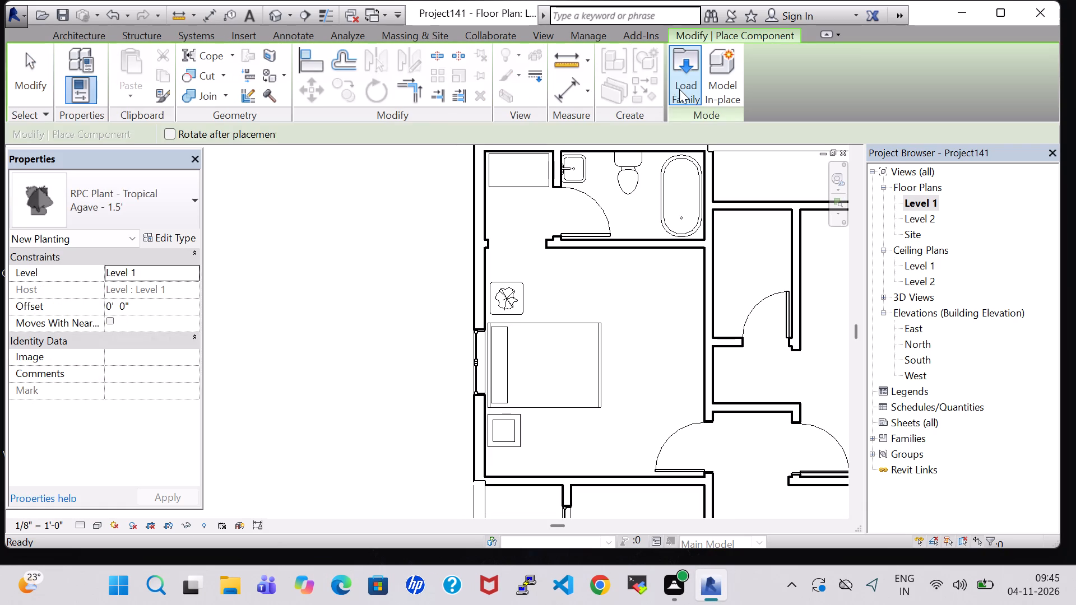
left_click(681, 89)
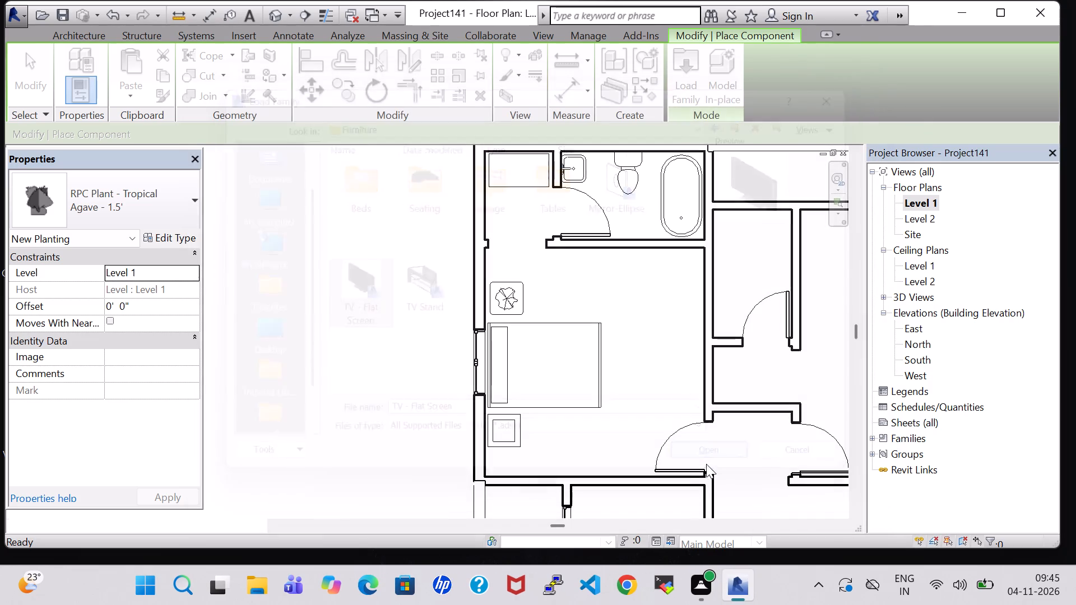
key("space")
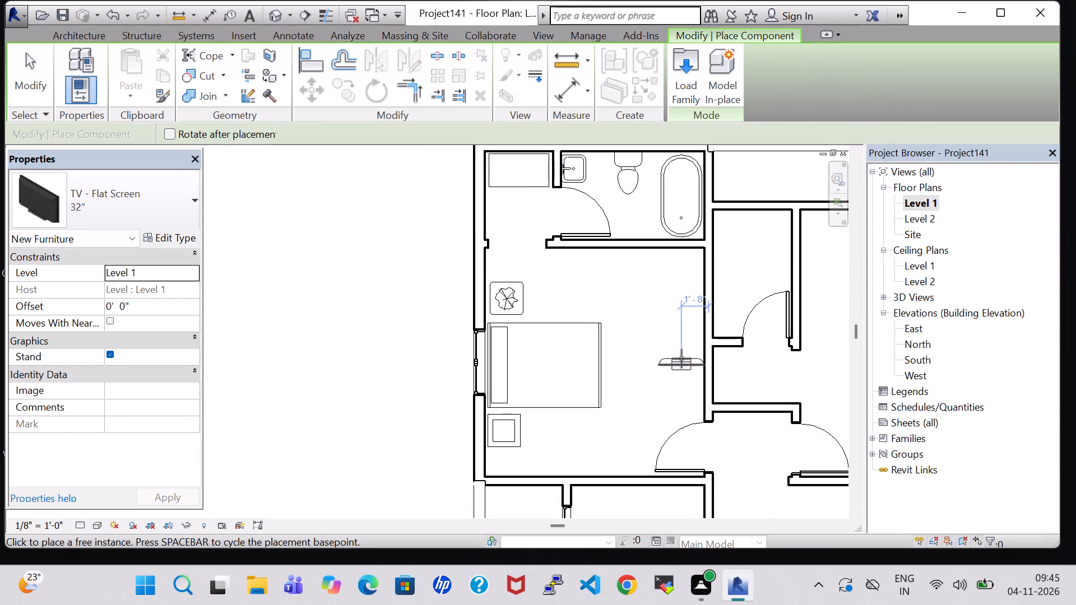
key("space")
key("space")
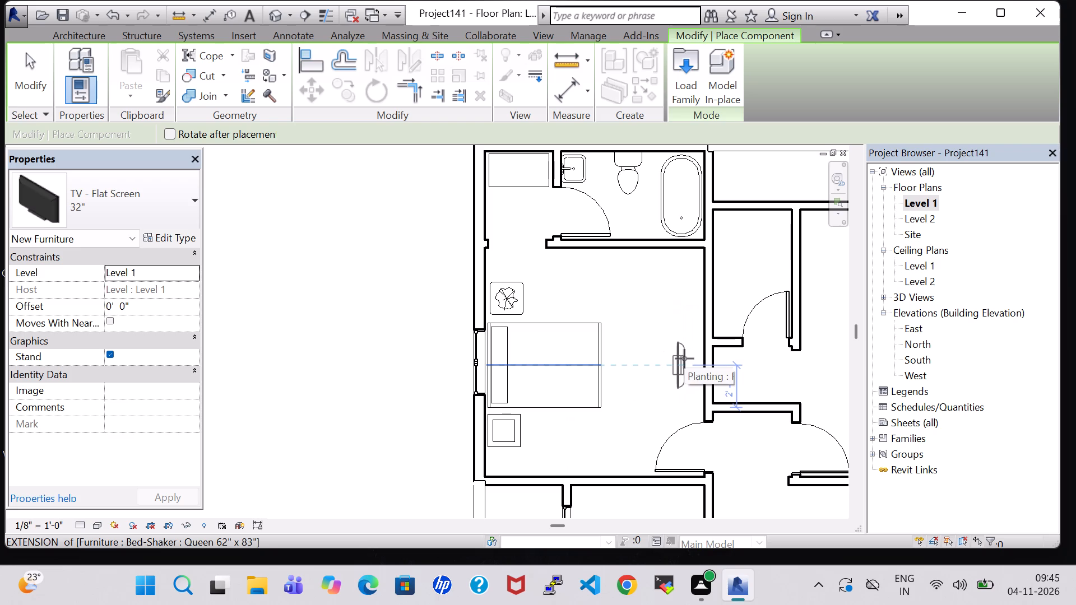
scroll(684, 359, "up", 2)
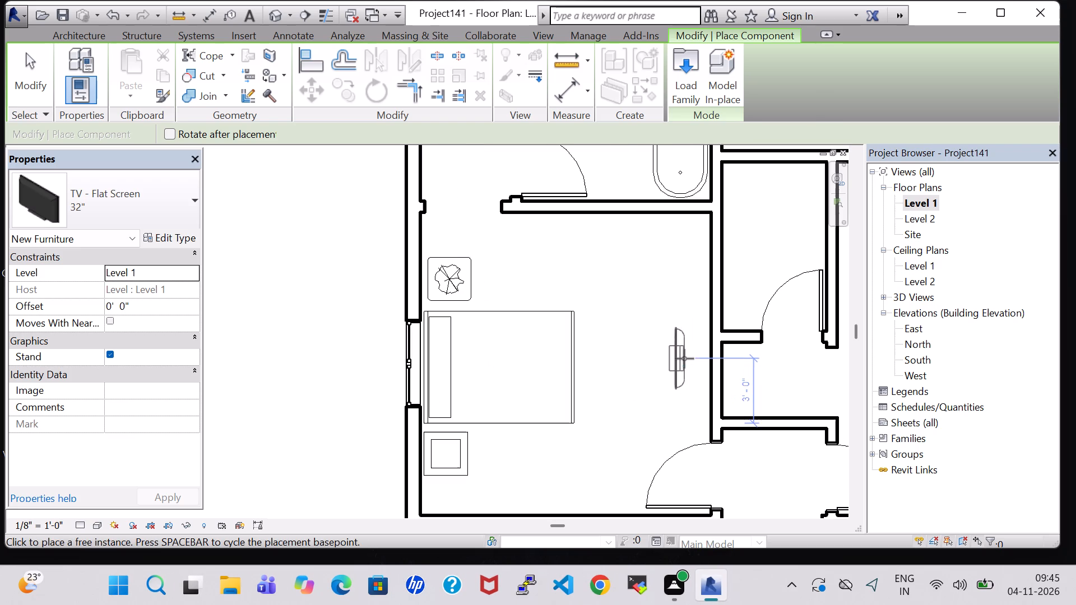
left_click(711, 347)
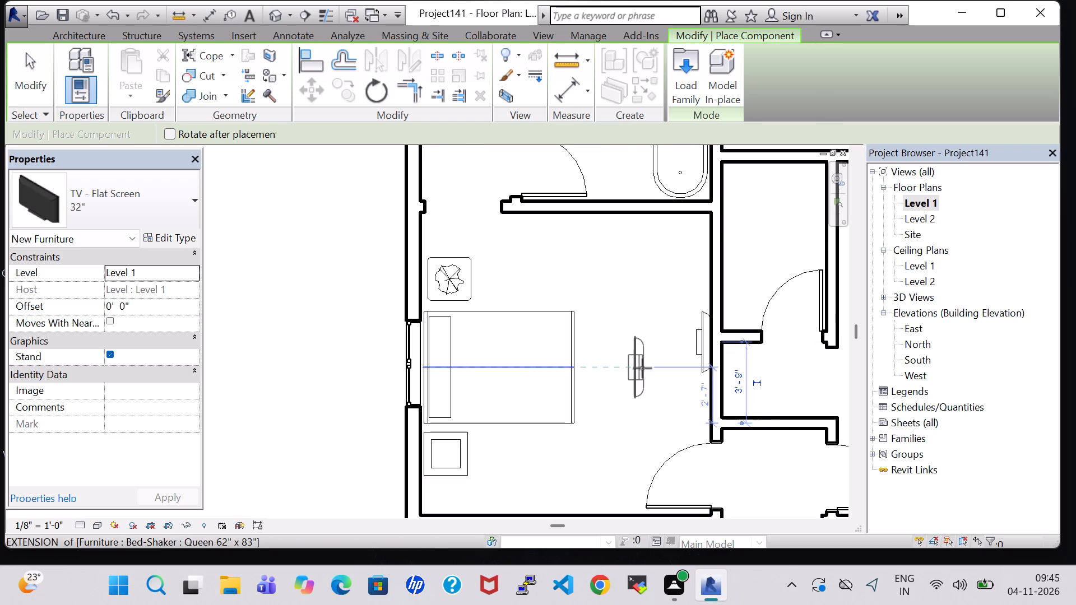
key("Escape")
key("Escape")
Change the flat-screen TV's type to 42".
left_click(701, 351)
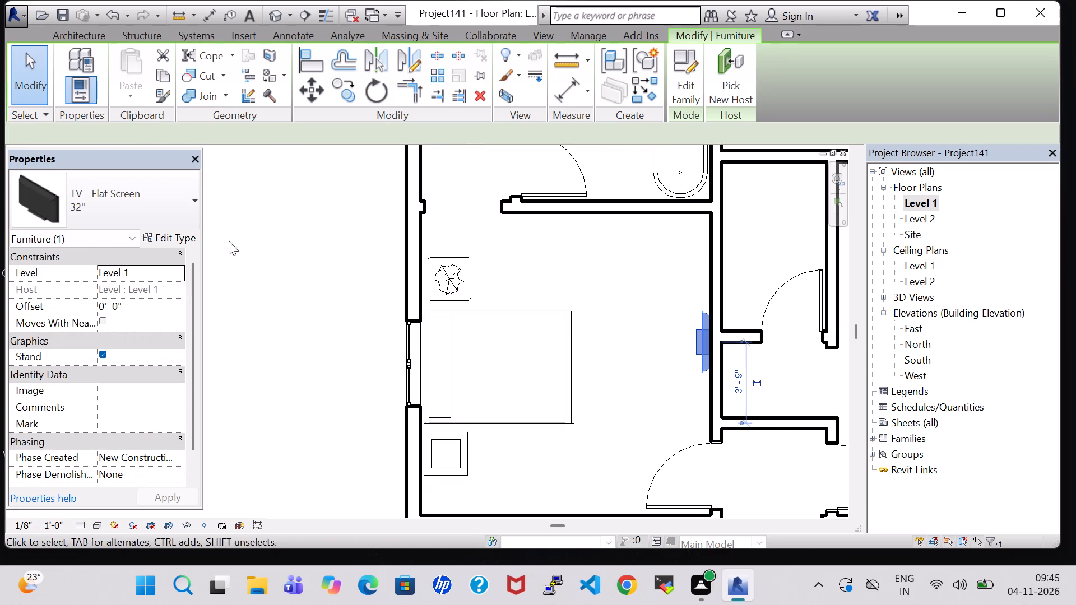
left_click(168, 240)
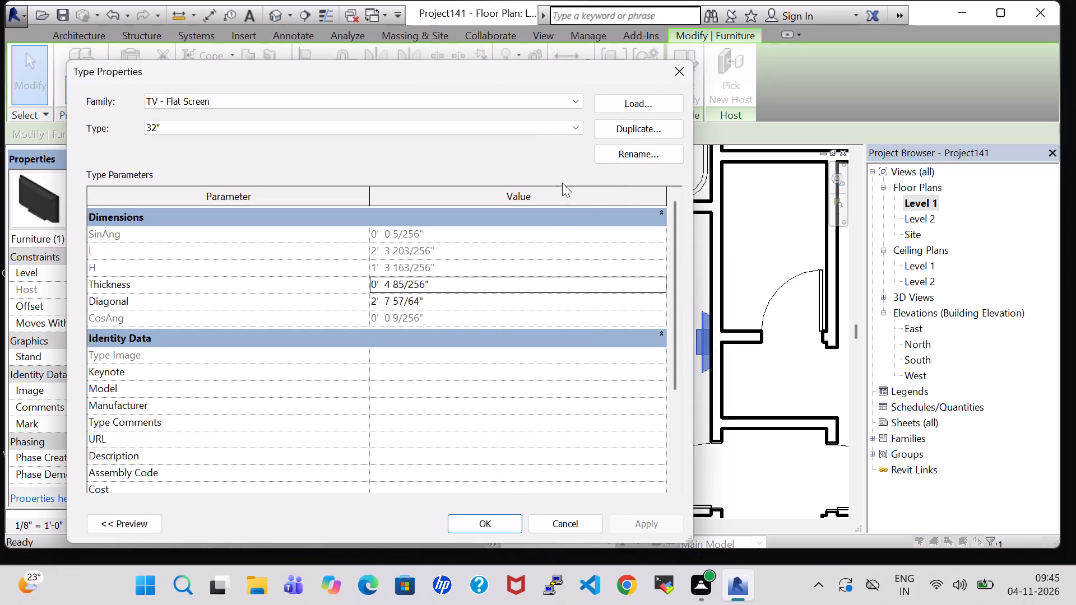
left_click(546, 128)
left_click(468, 166)
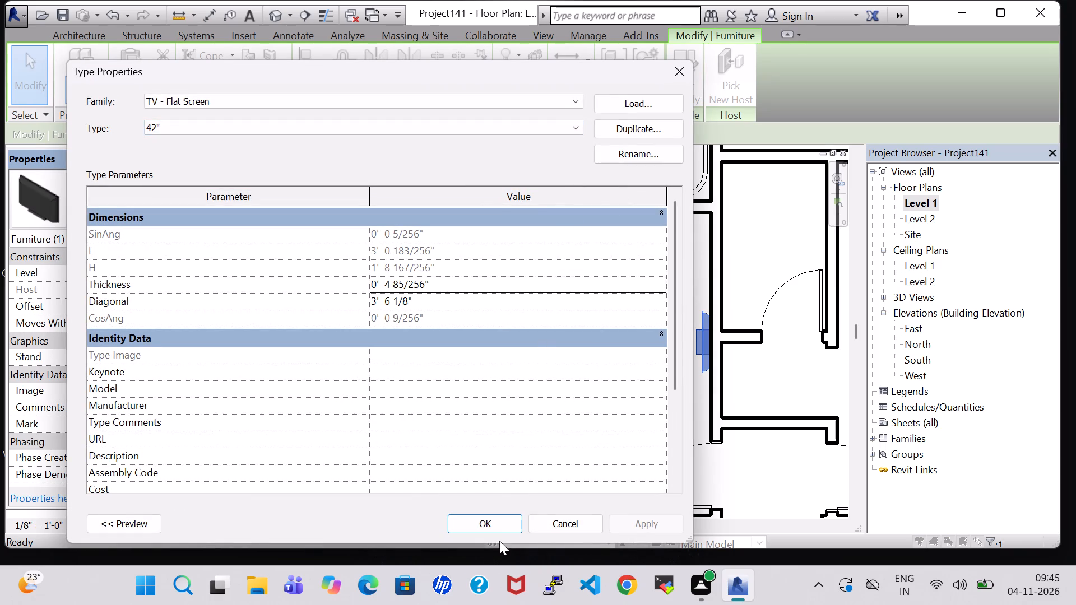
left_click(492, 523)
left_click(634, 363)
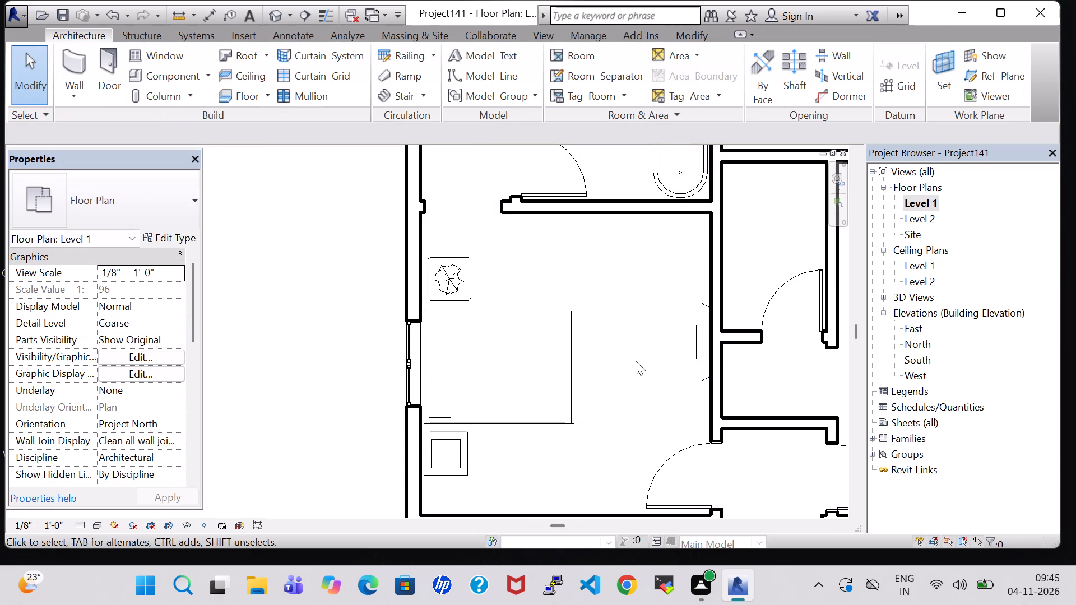
Set the flat-screen TV's offset from Level 1 to 3' 5".
left_click(694, 346)
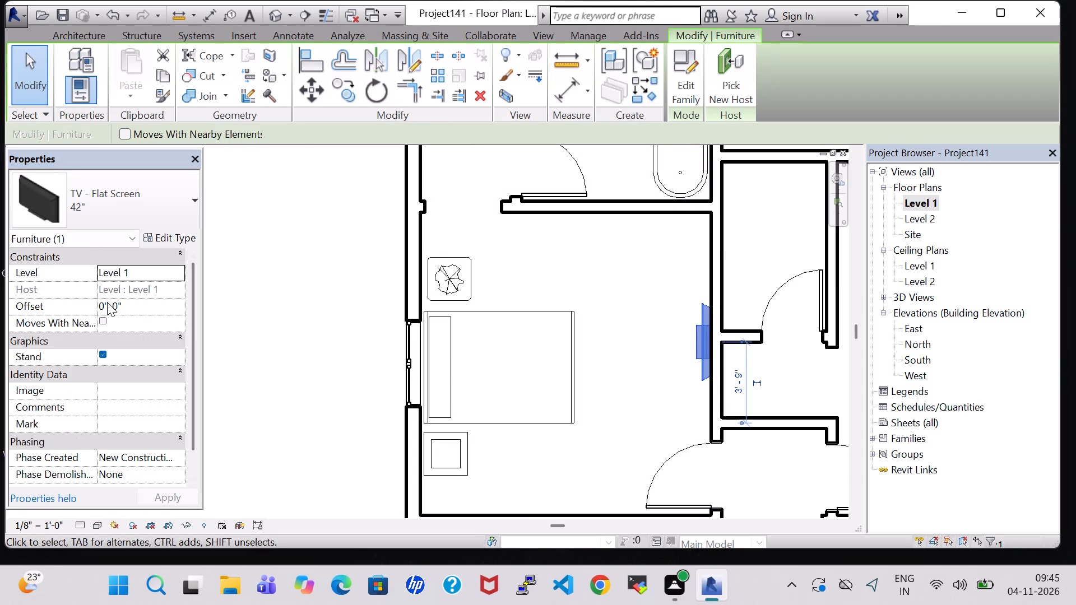
left_click(105, 306)
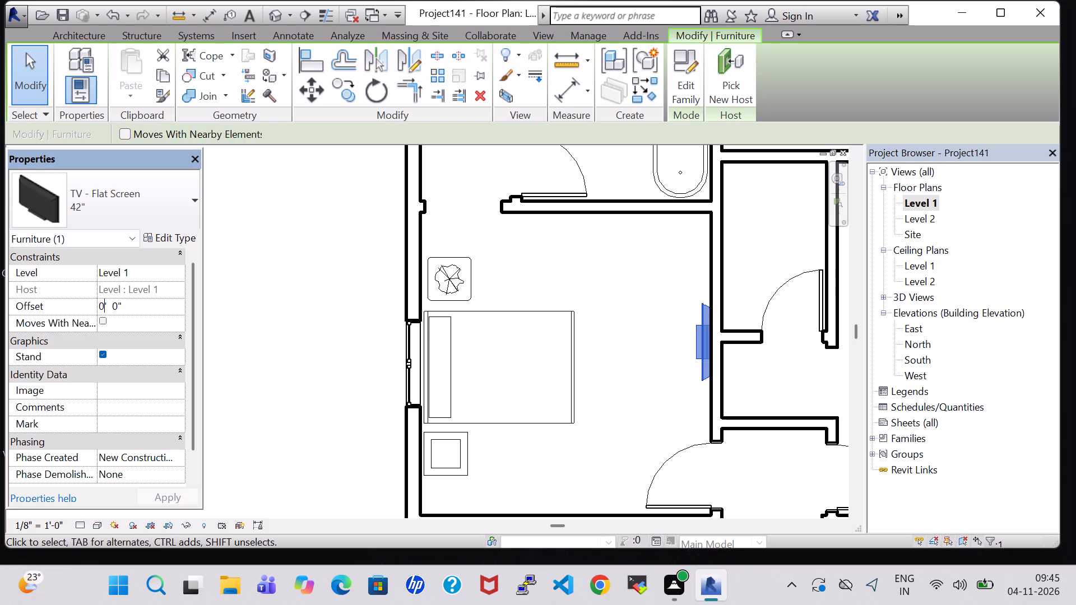
key("BackSpace")
key("3")
key("Right")
key("Right")
key("Right")
key("Right")
key("BackSpace")
key("5")
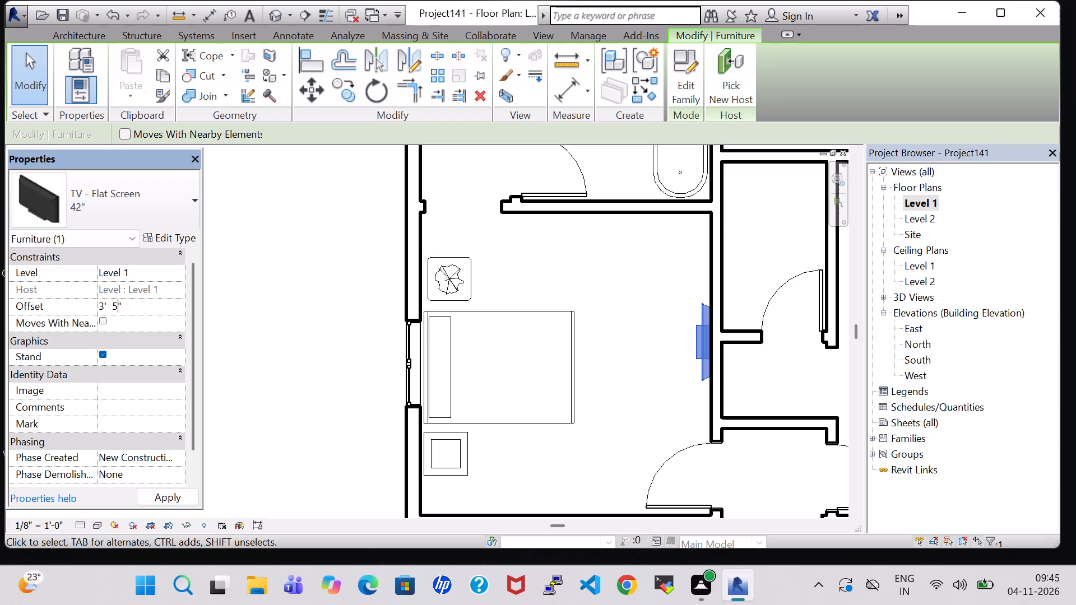
left_click(151, 497)
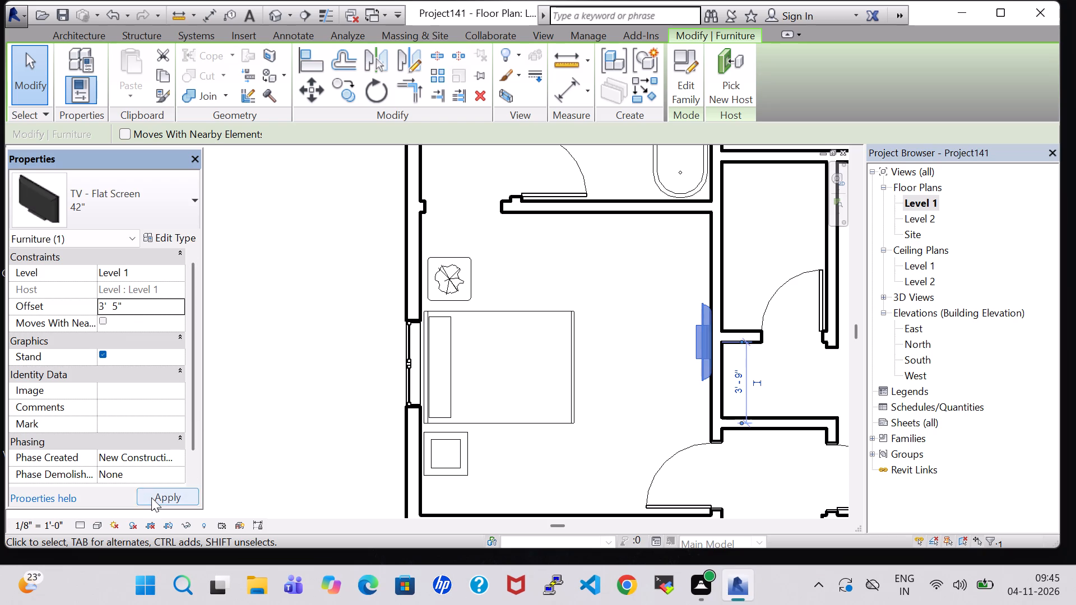
left_click(629, 267)
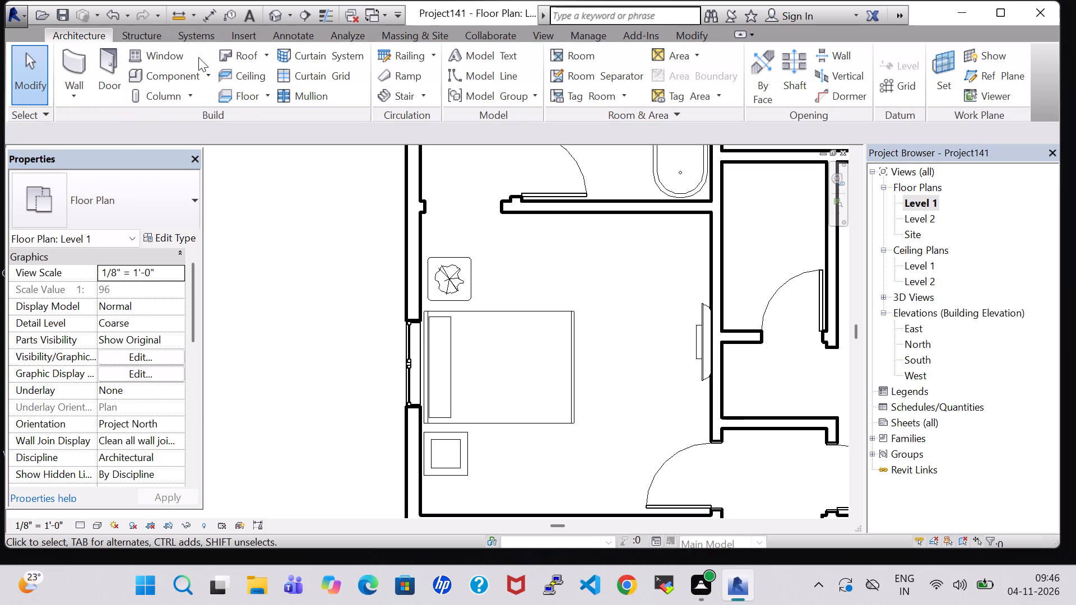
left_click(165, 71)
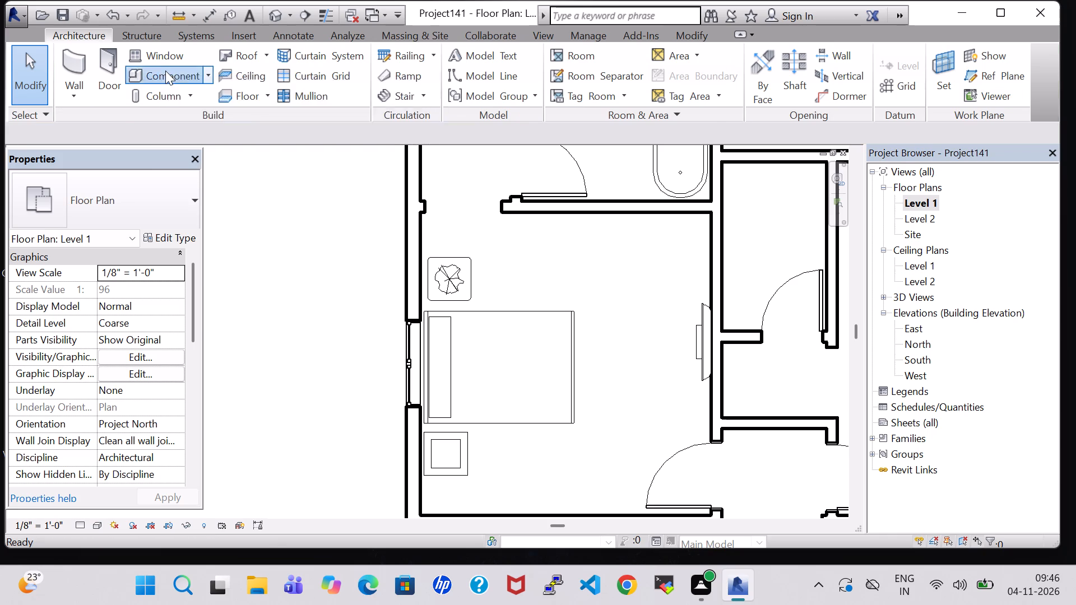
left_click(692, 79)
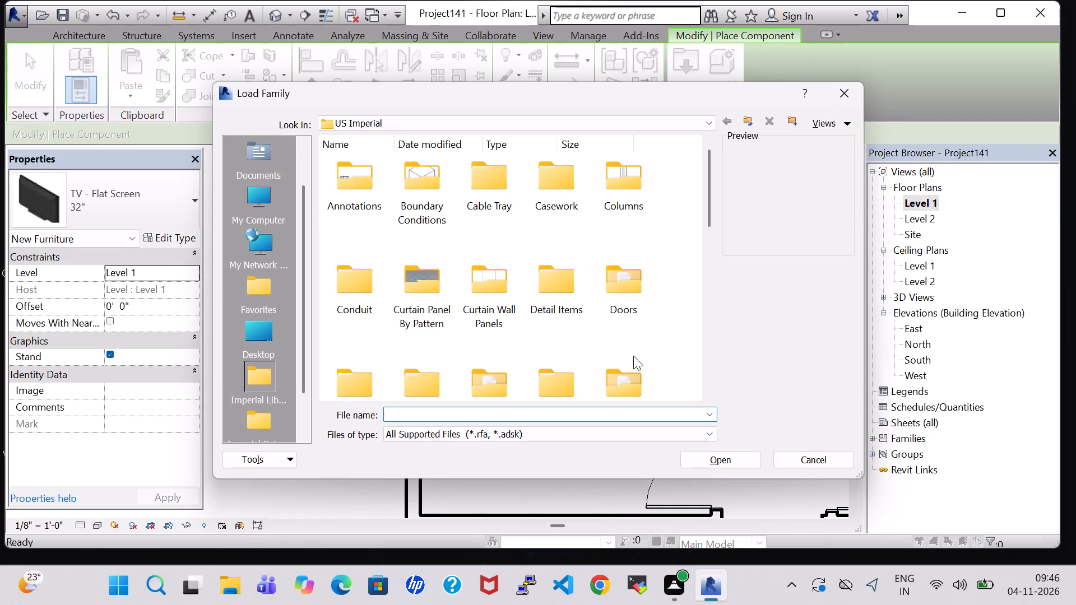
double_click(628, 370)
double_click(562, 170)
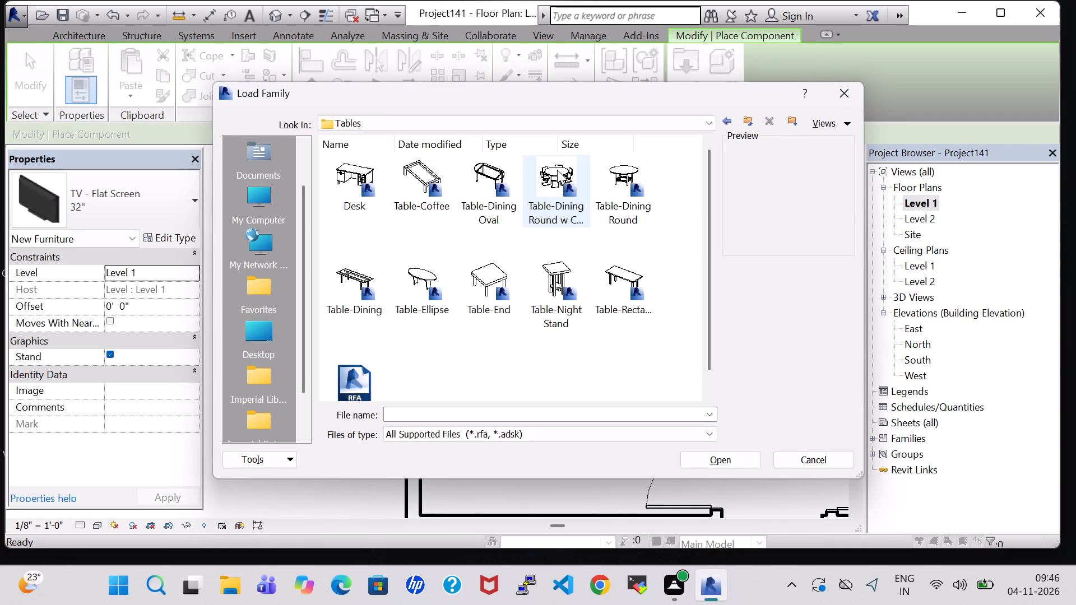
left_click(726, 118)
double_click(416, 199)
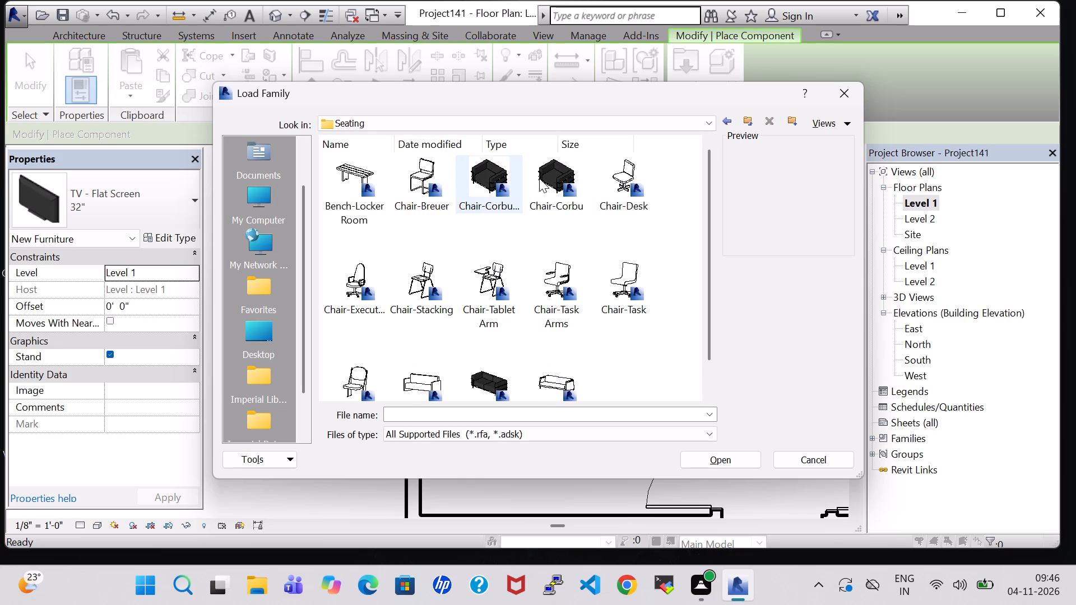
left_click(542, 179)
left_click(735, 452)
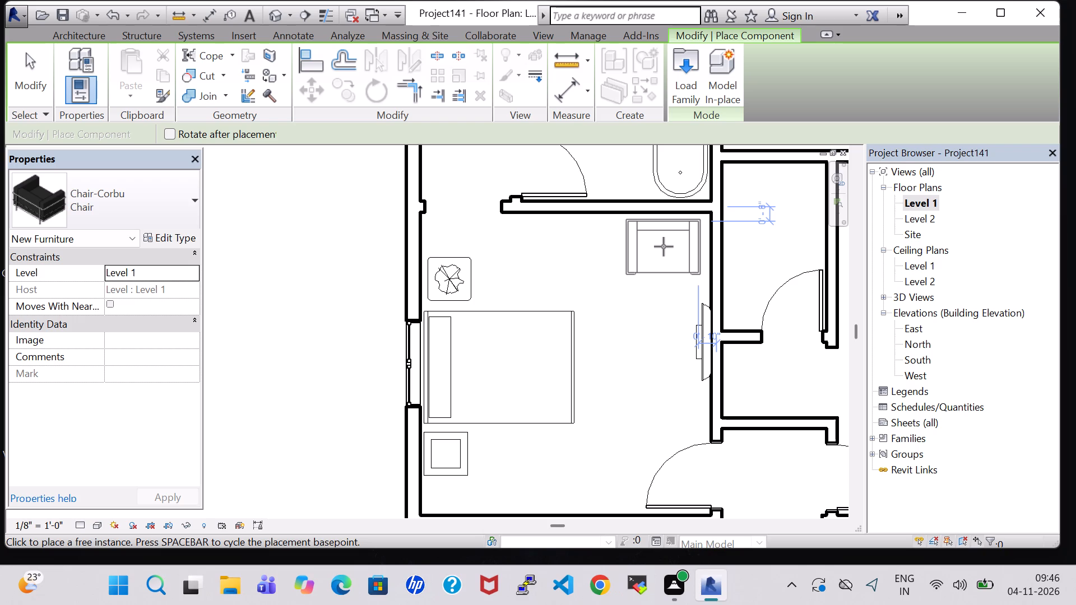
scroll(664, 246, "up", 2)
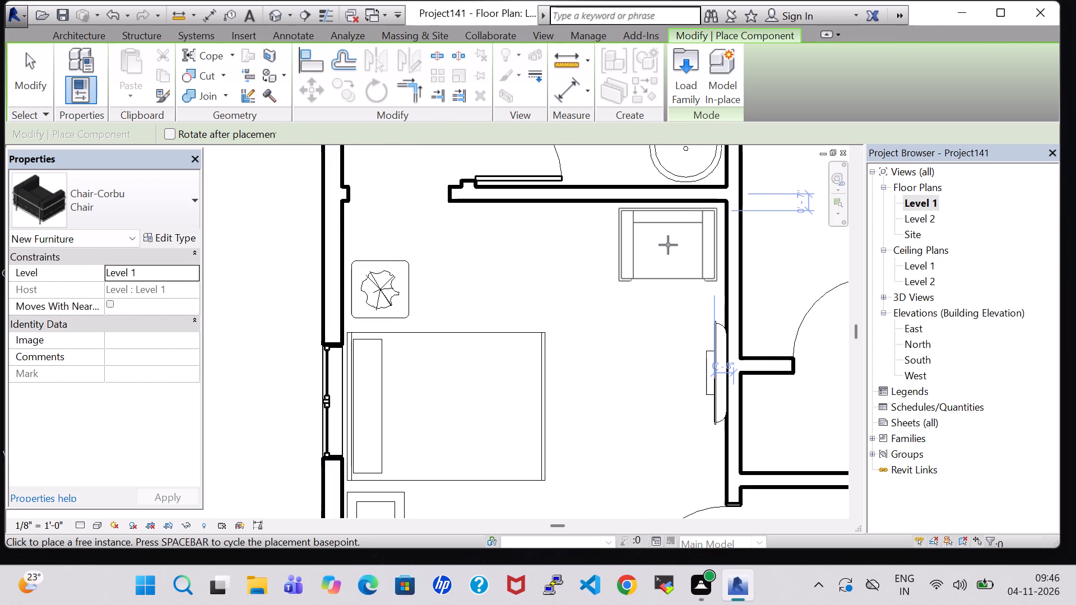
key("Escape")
Load the Seating-Auditorium family from Furniture Seating and place two 18" x 24" x 30" chairs side by side along the bathroom wall.
left_click(157, 77)
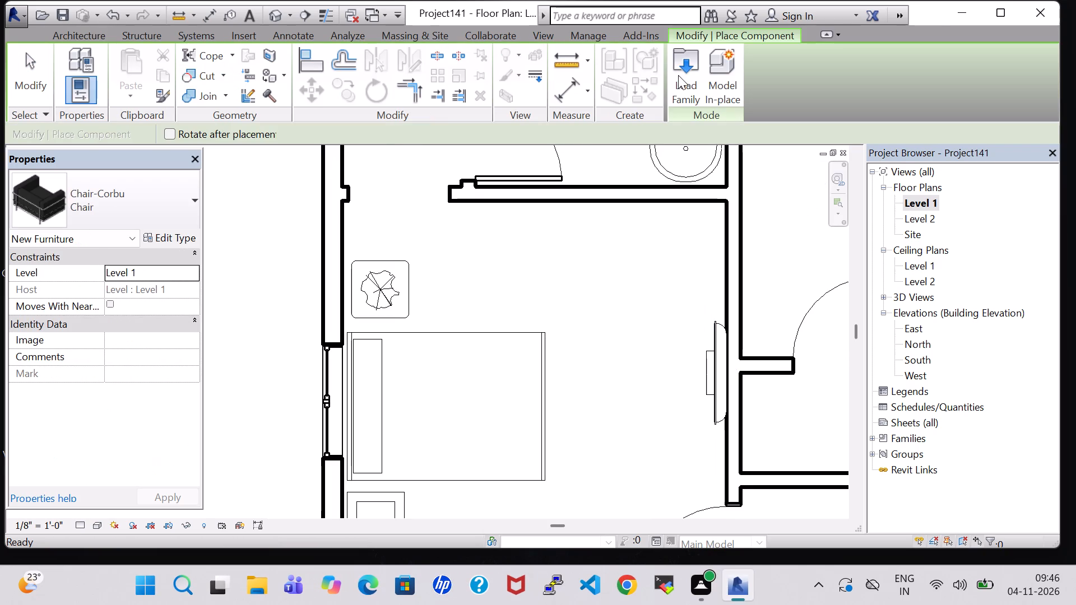
left_click(678, 75)
left_click(632, 302)
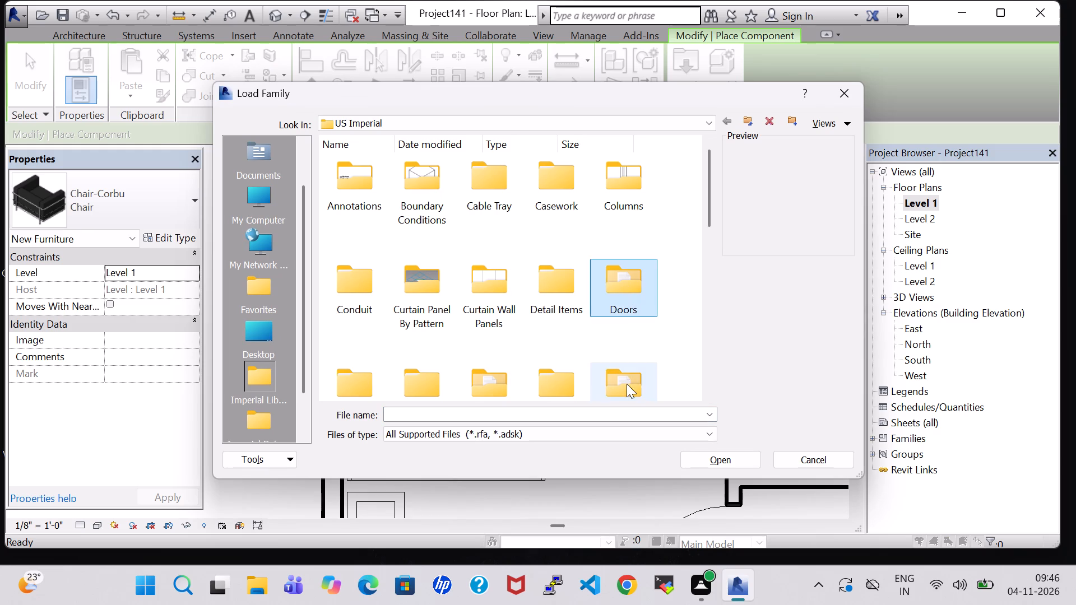
double_click(627, 384)
double_click(433, 171)
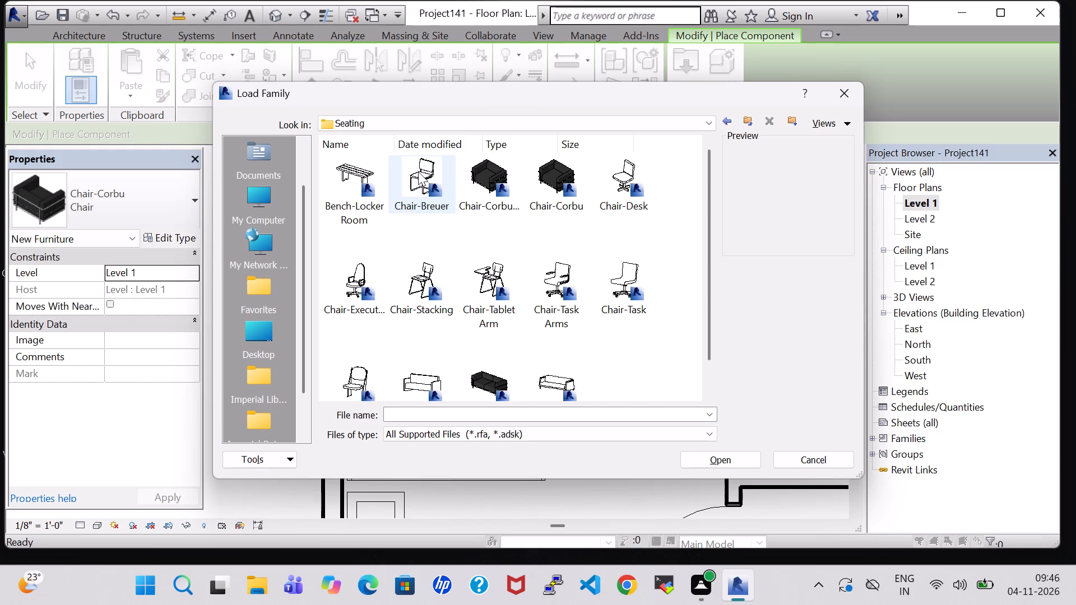
scroll(508, 299, "down", 1)
left_click(364, 349)
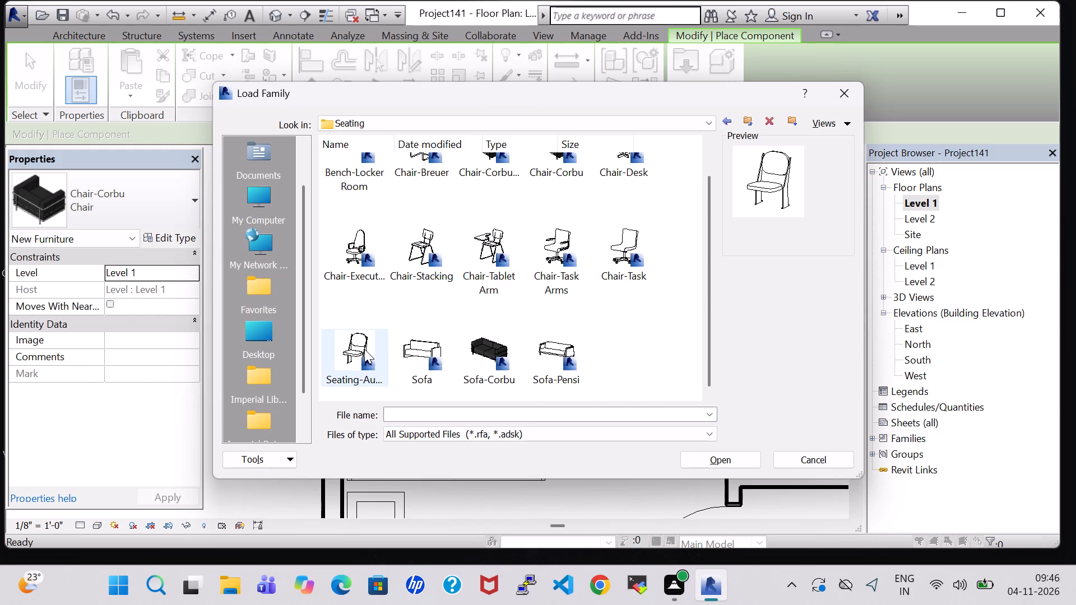
left_click(739, 458)
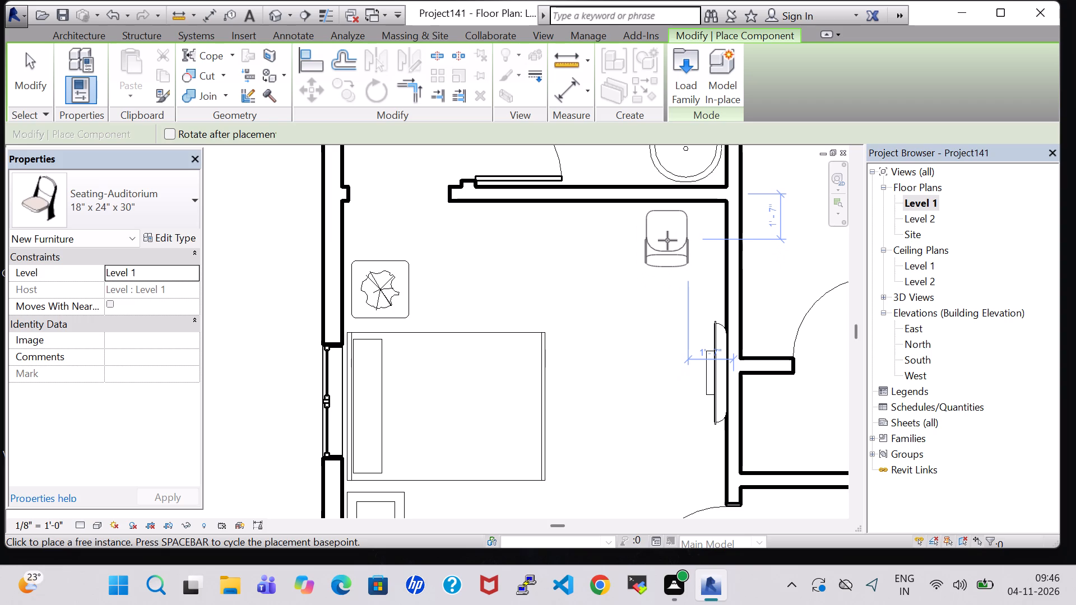
left_click(667, 240)
left_click(573, 239)
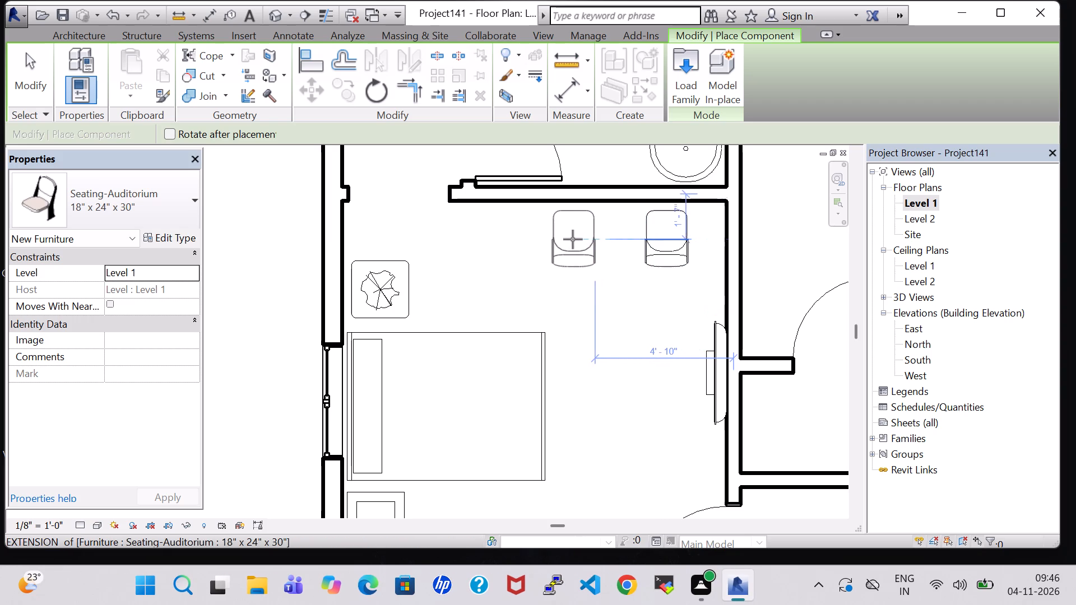
key("Escape")
key("Escape")
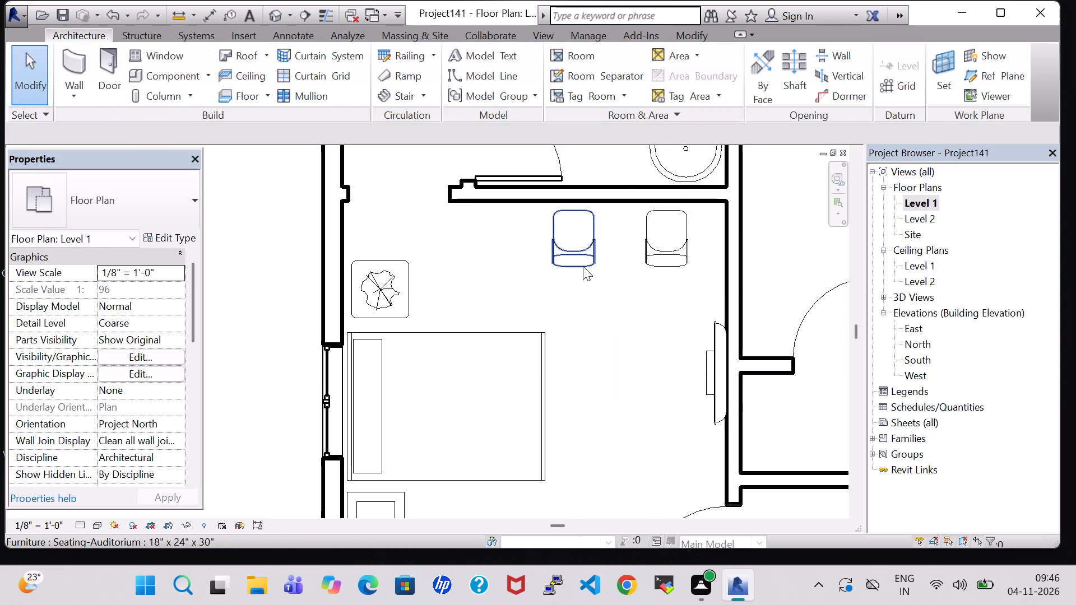
Rotate both auditorium chairs 180° so their backs face the bathroom wall.
left_click(583, 266)
key("space")
key("space")
left_click(639, 301)
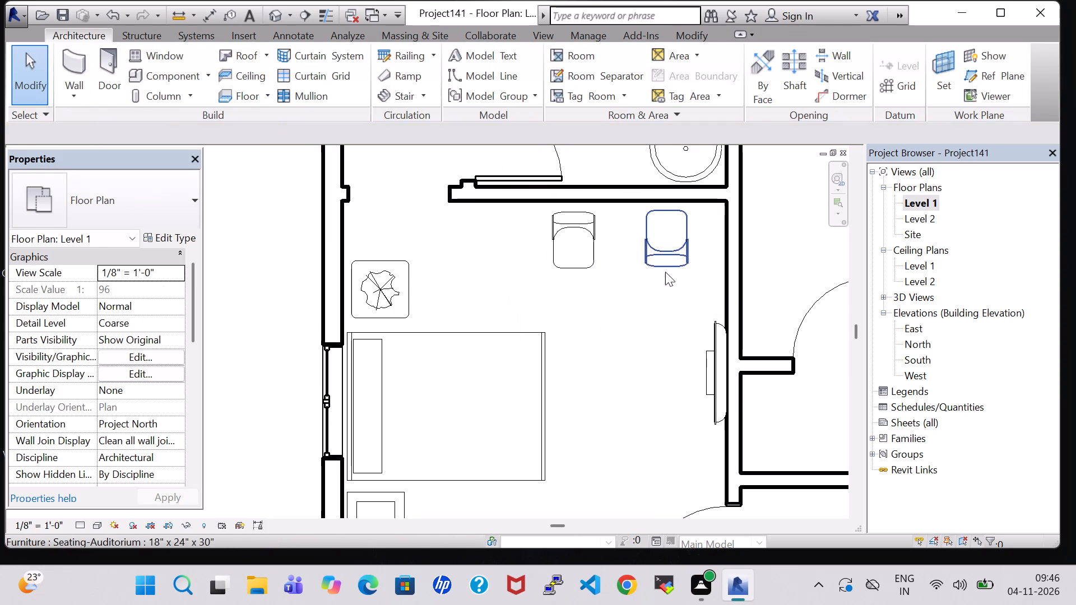
left_click(665, 272)
key("space")
key("space")
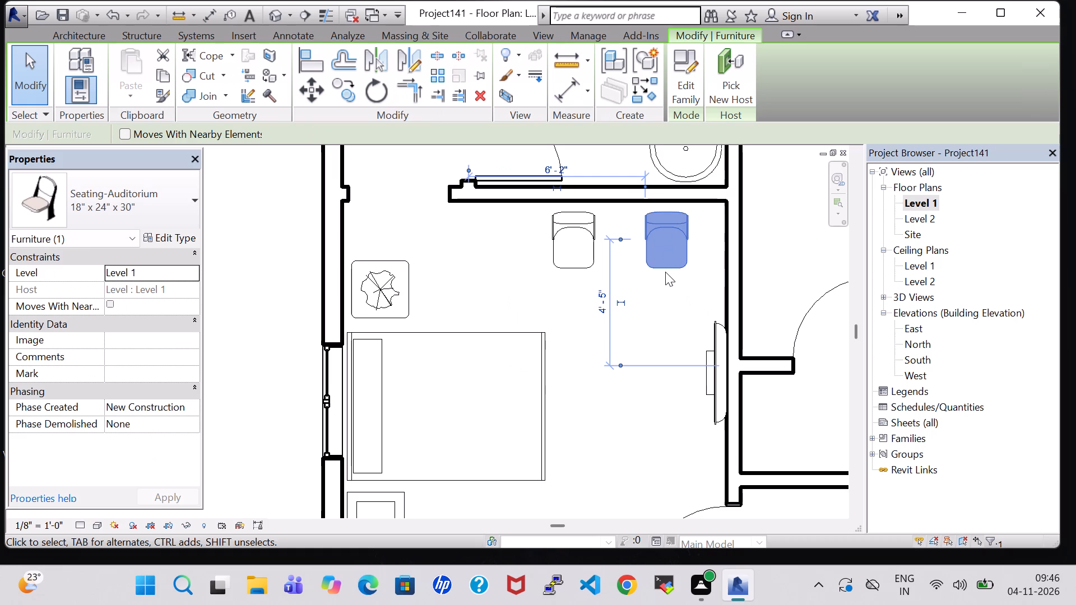
Nudge the chair nearest the TV wall nine increments toward that wall and two increments toward the bathroom wall.
key("Right")
key("Right")
key("Right")
key("Right")
key("Right")
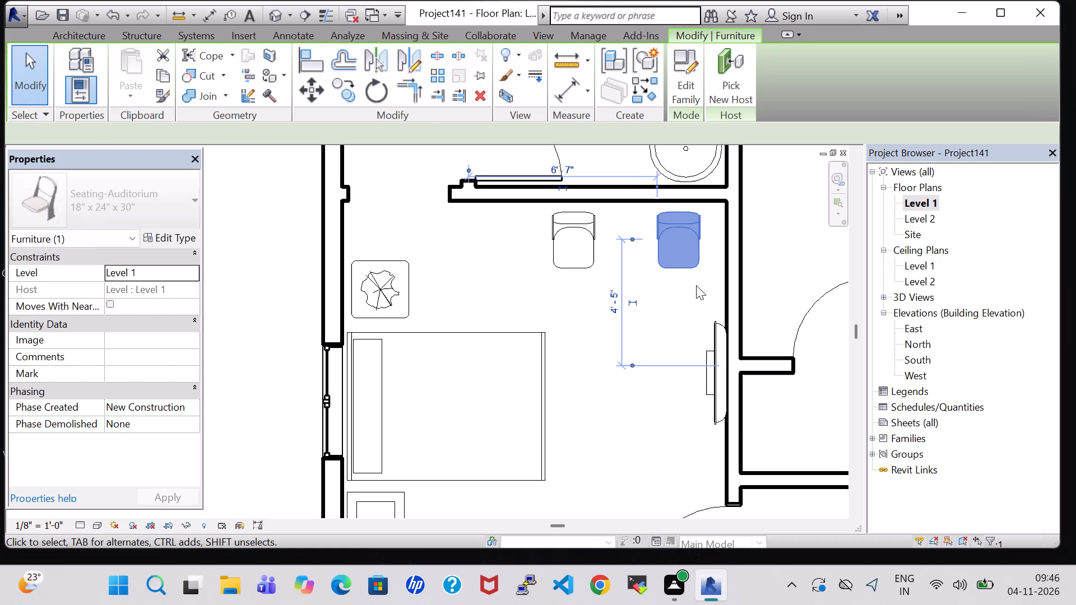
key("Right")
key("Up")
key("Up")
key("Right")
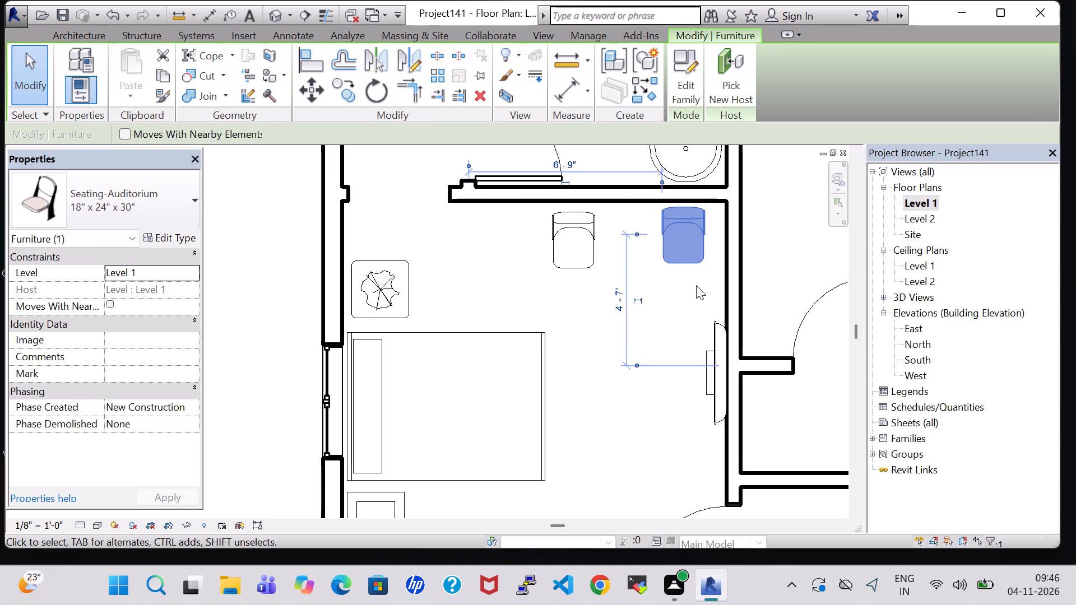
key("Right")
key("Right")
left_click(593, 305)
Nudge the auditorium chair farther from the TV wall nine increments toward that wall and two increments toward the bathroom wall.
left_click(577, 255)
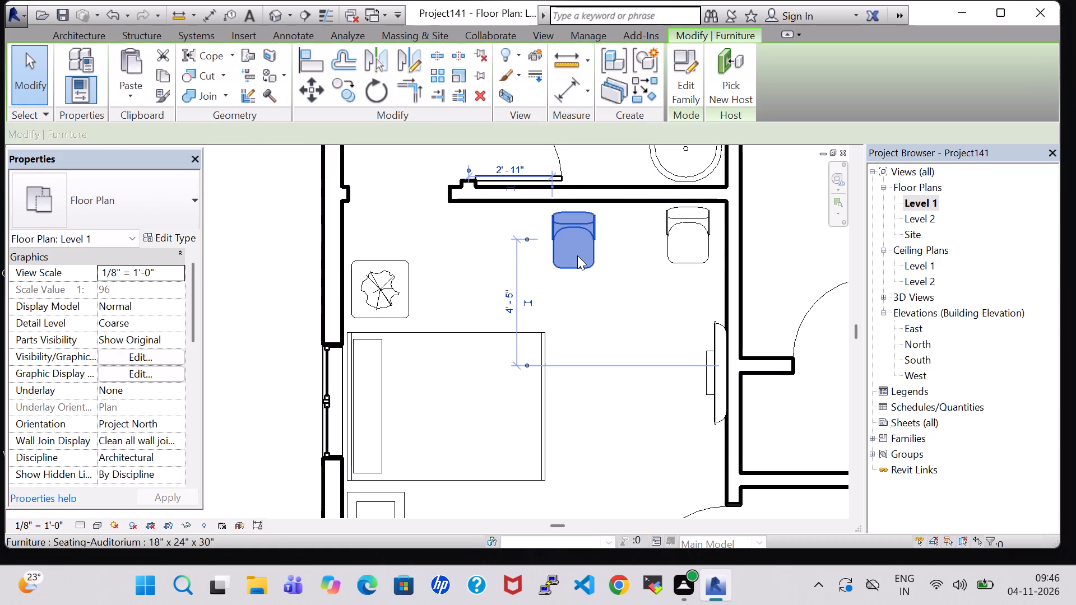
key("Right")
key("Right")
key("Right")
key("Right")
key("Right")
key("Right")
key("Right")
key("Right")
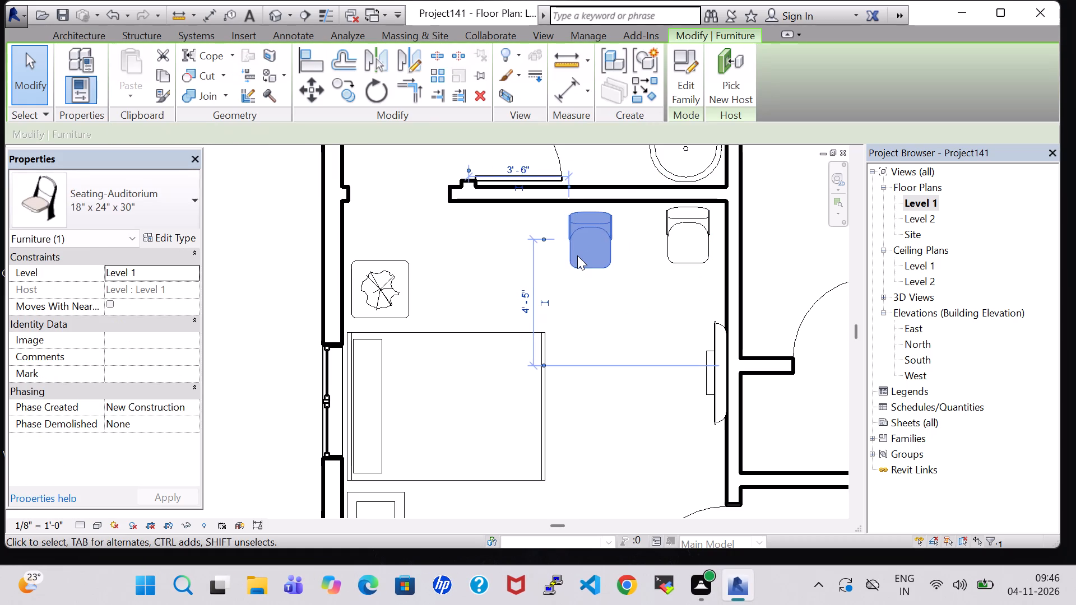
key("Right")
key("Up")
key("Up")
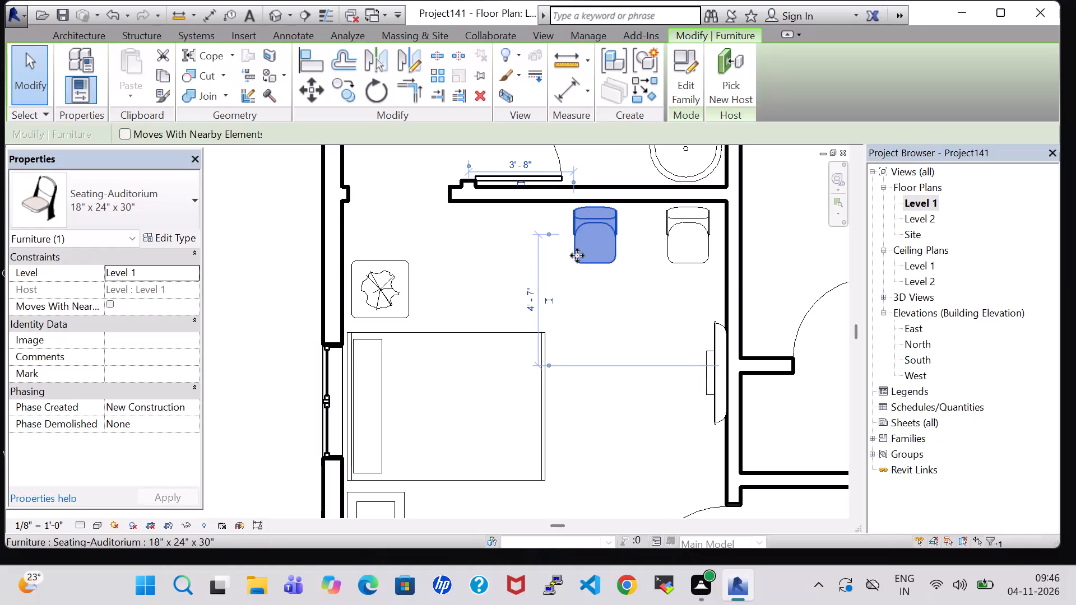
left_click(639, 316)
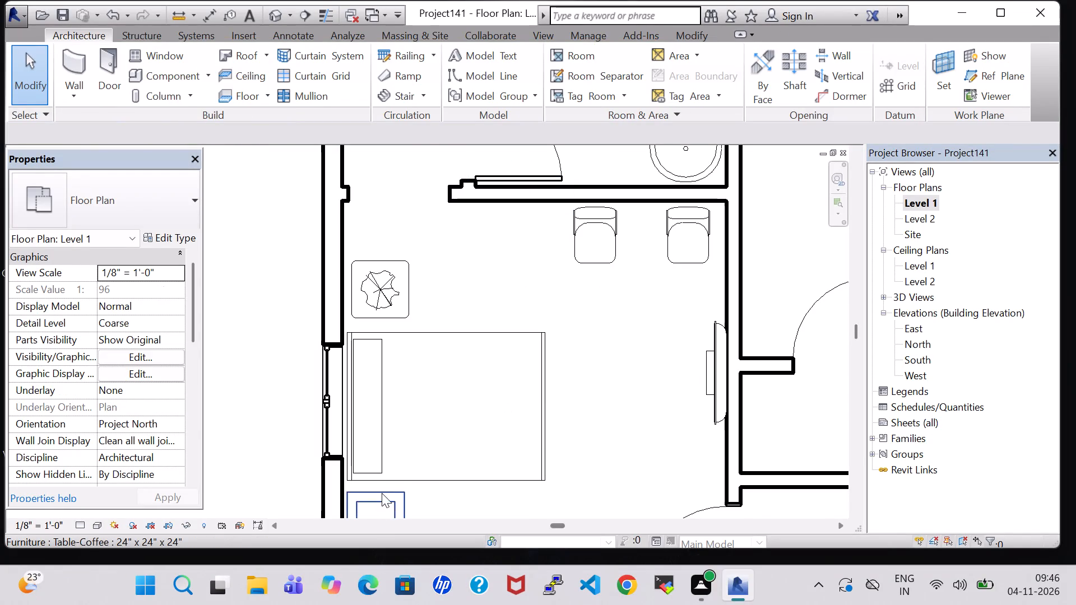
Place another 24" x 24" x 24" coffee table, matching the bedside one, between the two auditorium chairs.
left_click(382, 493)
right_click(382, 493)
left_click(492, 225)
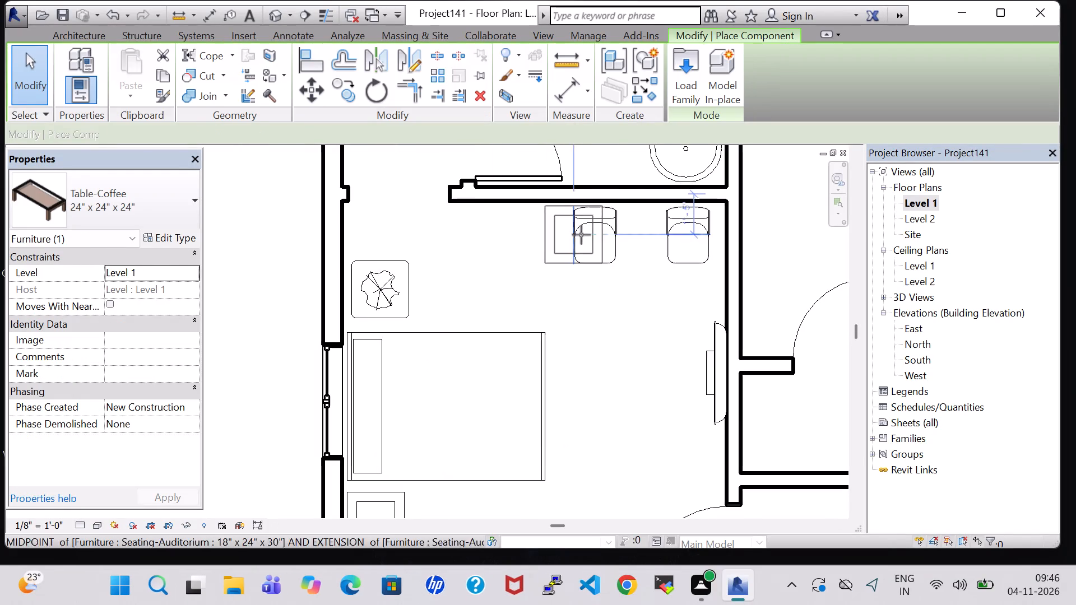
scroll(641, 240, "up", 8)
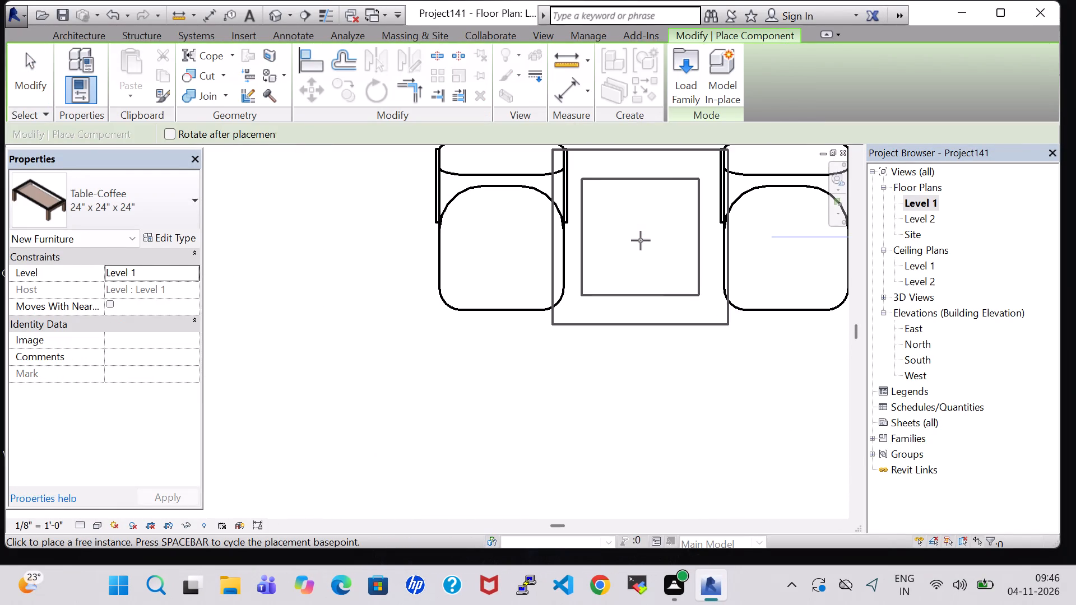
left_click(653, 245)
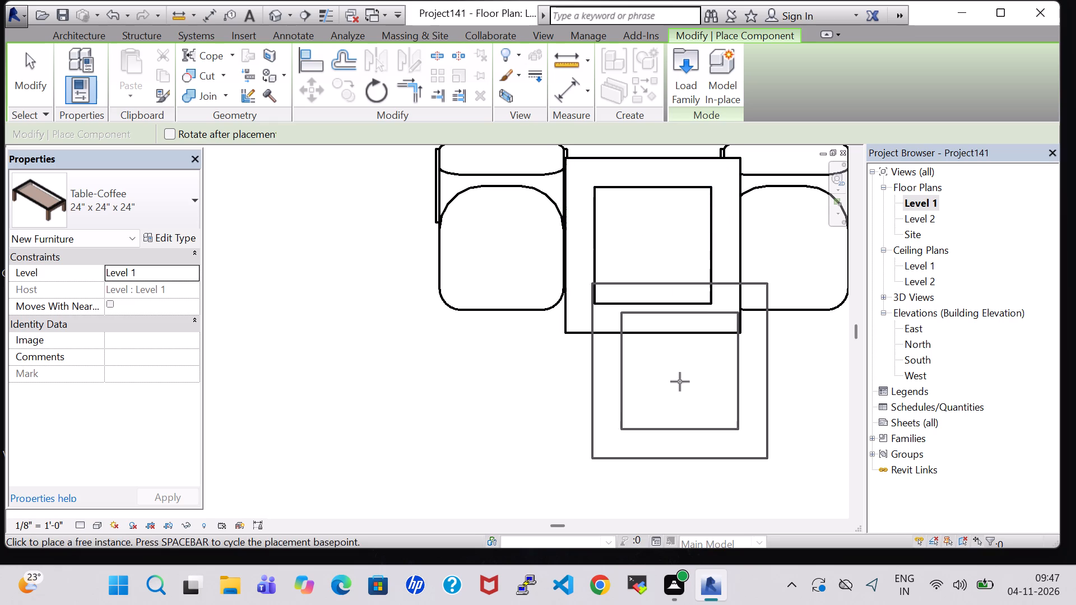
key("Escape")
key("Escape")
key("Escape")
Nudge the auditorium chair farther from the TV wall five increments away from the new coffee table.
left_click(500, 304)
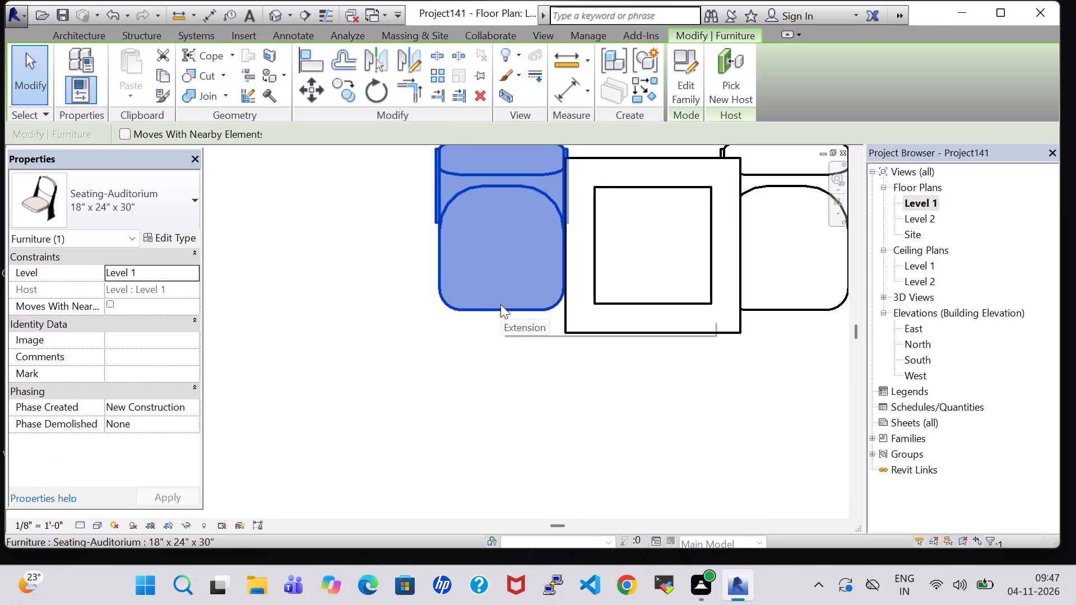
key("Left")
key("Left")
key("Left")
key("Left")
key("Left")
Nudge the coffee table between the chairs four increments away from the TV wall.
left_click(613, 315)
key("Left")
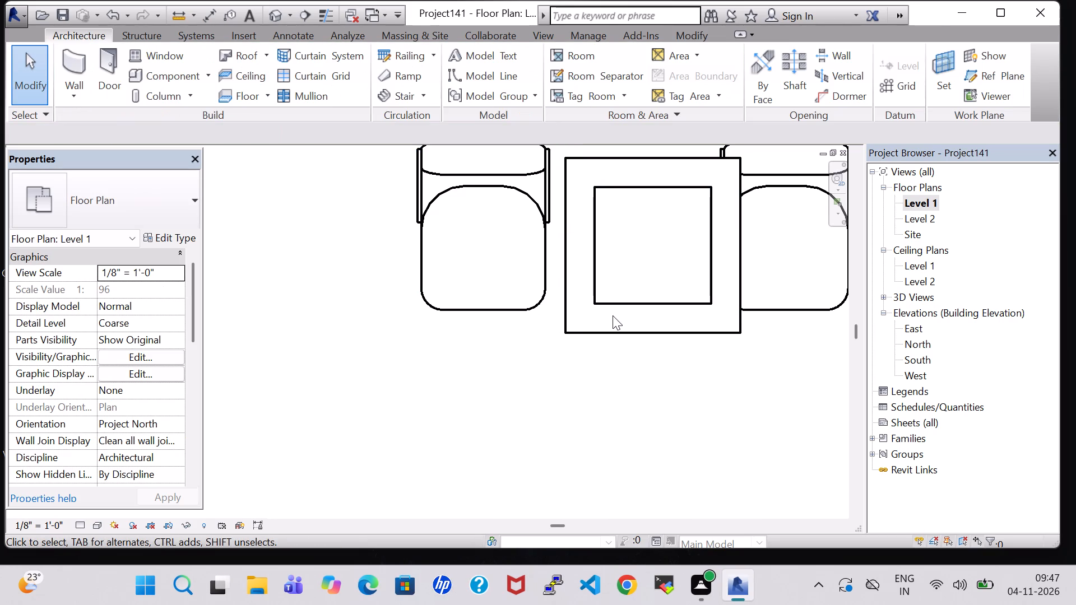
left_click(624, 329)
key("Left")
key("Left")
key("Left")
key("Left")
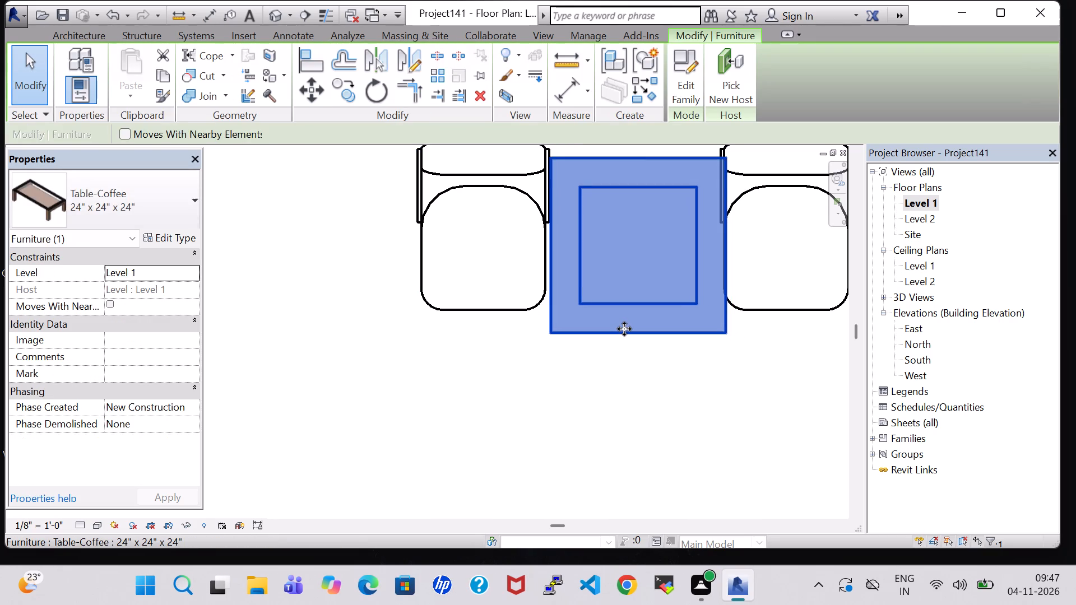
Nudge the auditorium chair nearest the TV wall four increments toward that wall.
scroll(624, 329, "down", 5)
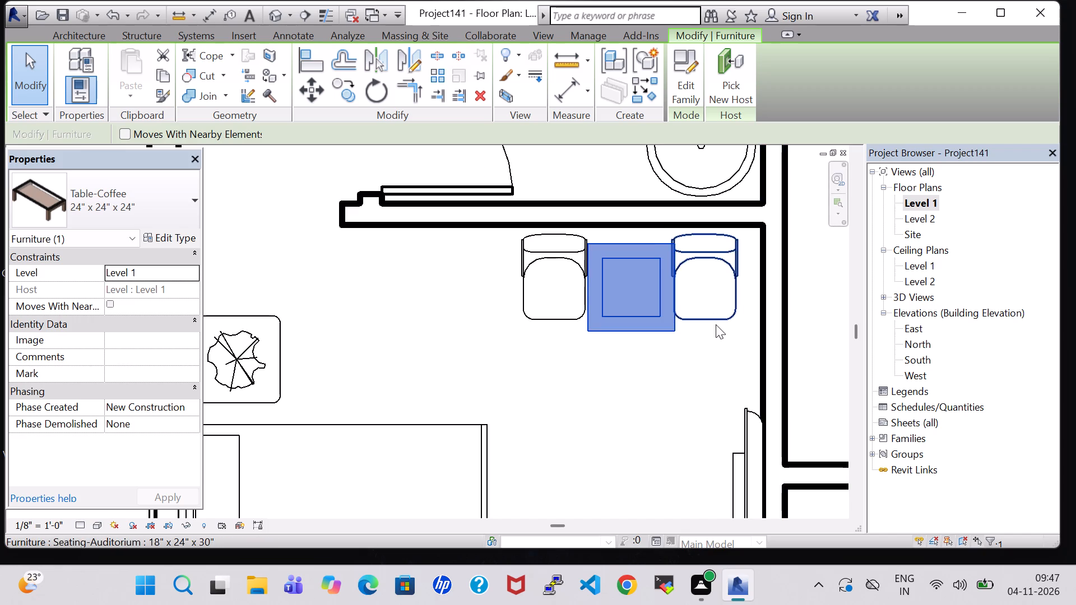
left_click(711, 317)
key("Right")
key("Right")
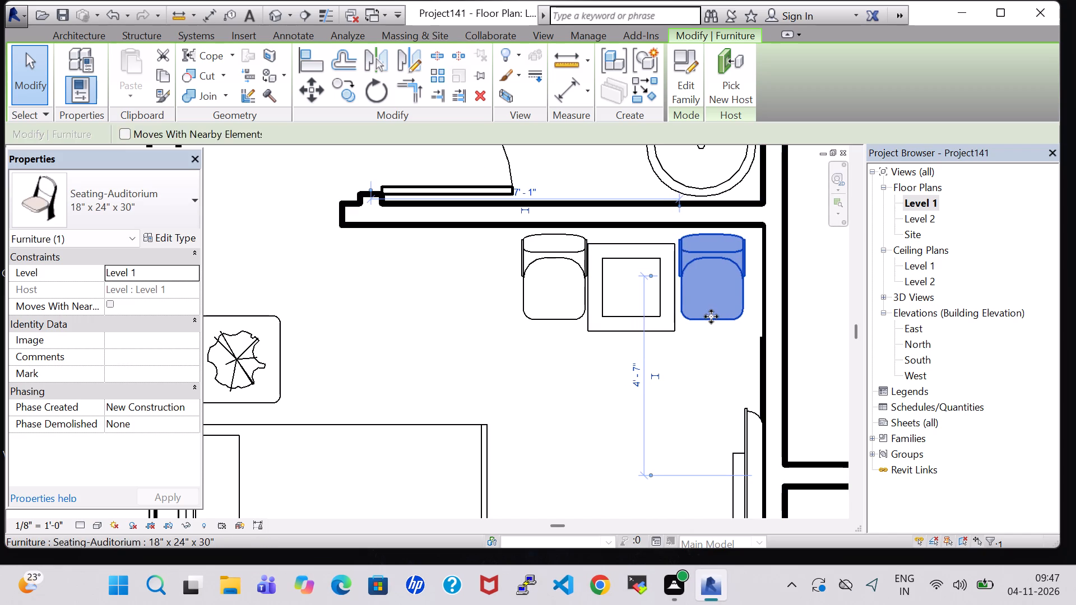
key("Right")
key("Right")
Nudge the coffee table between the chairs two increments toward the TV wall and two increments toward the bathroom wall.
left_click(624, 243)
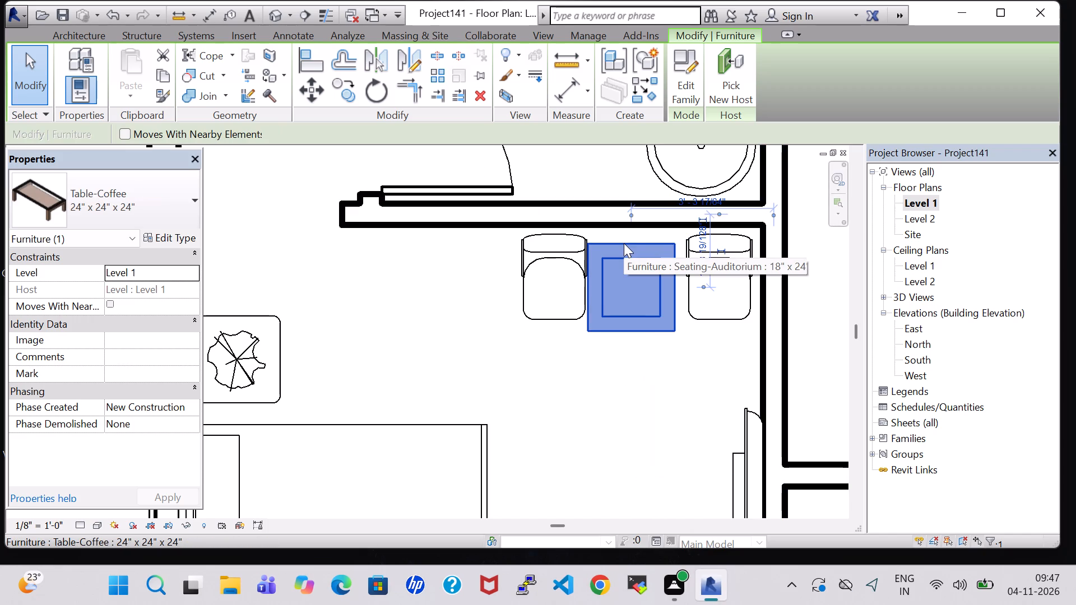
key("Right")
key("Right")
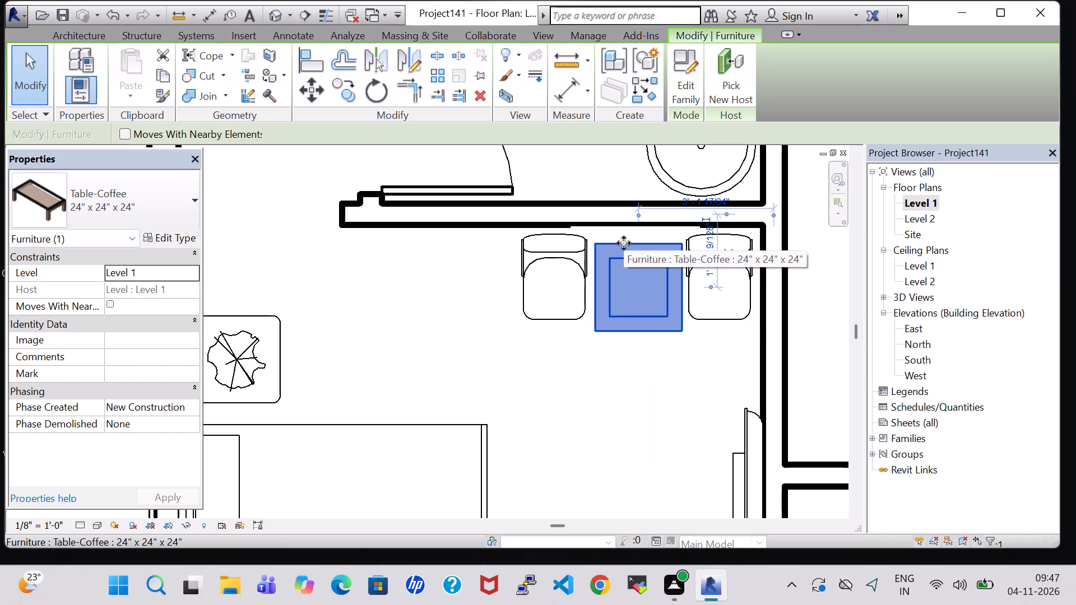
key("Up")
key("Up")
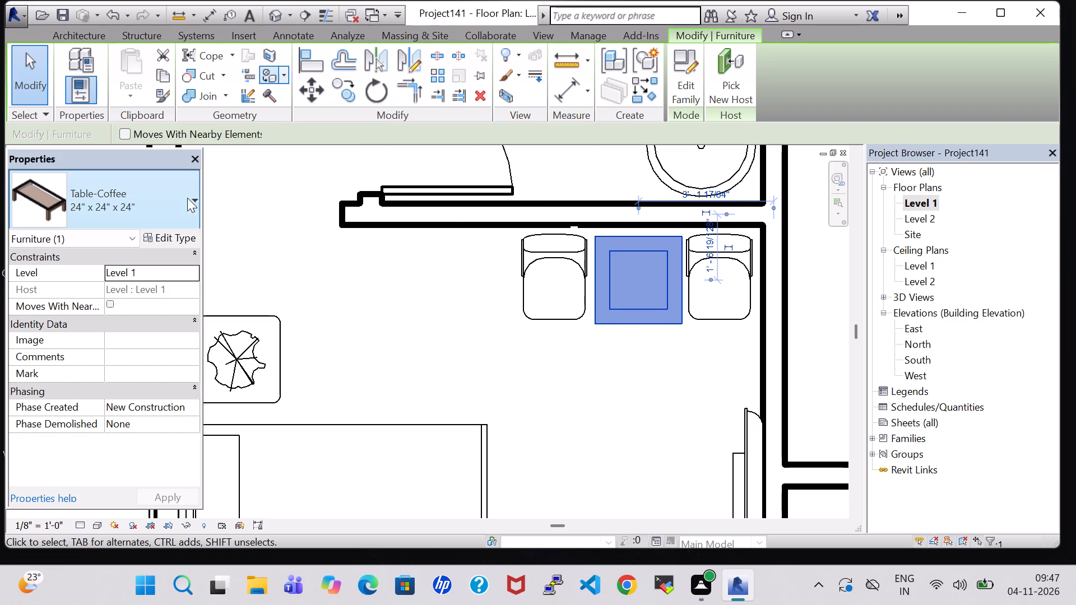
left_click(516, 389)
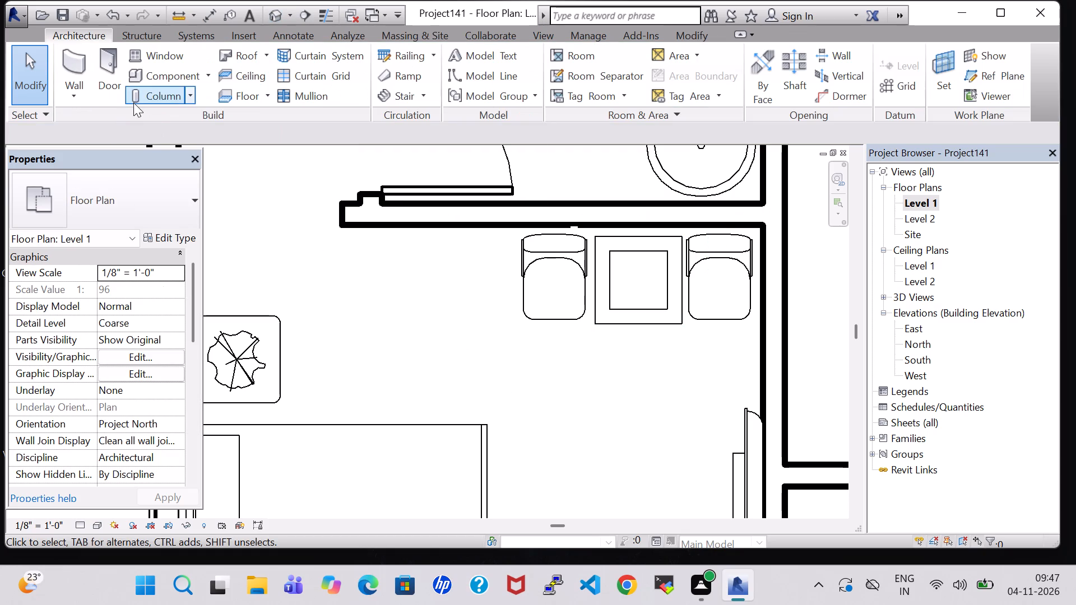
Load the Table-Round family from Furniture Tables and place a 36" diameter table beside the chairs, near the bathroom wall.
left_click(169, 78)
left_click(680, 87)
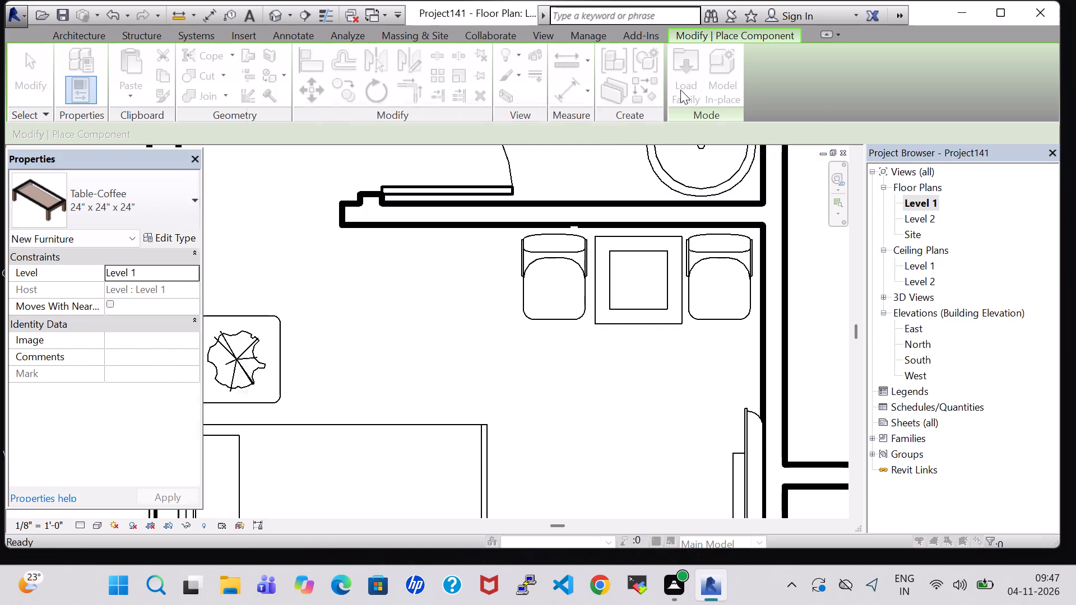
double_click(628, 364)
double_click(554, 189)
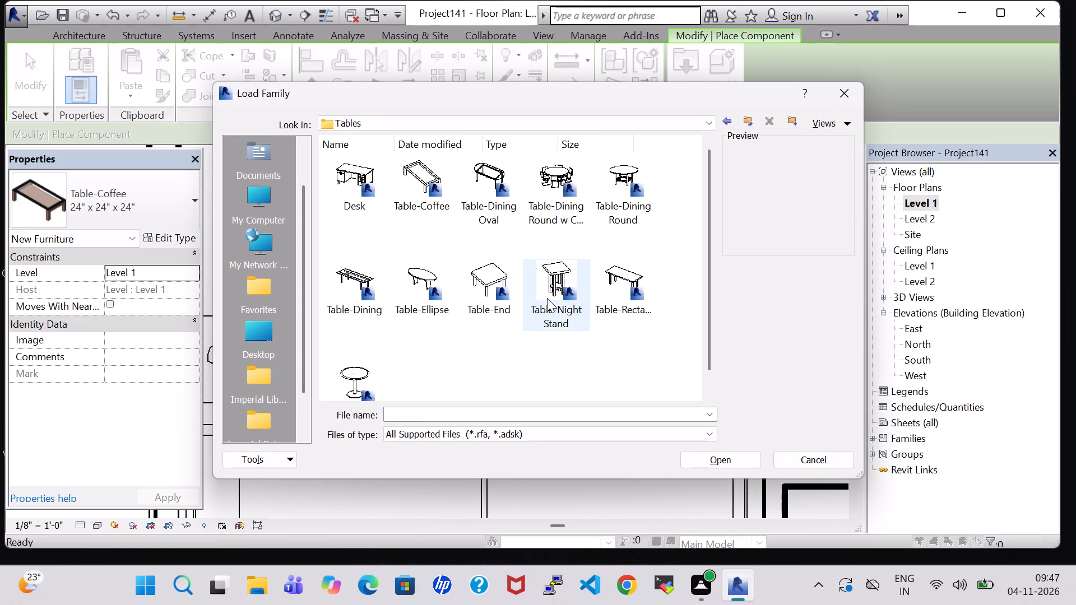
scroll(547, 298, "down", 1)
left_click(367, 347)
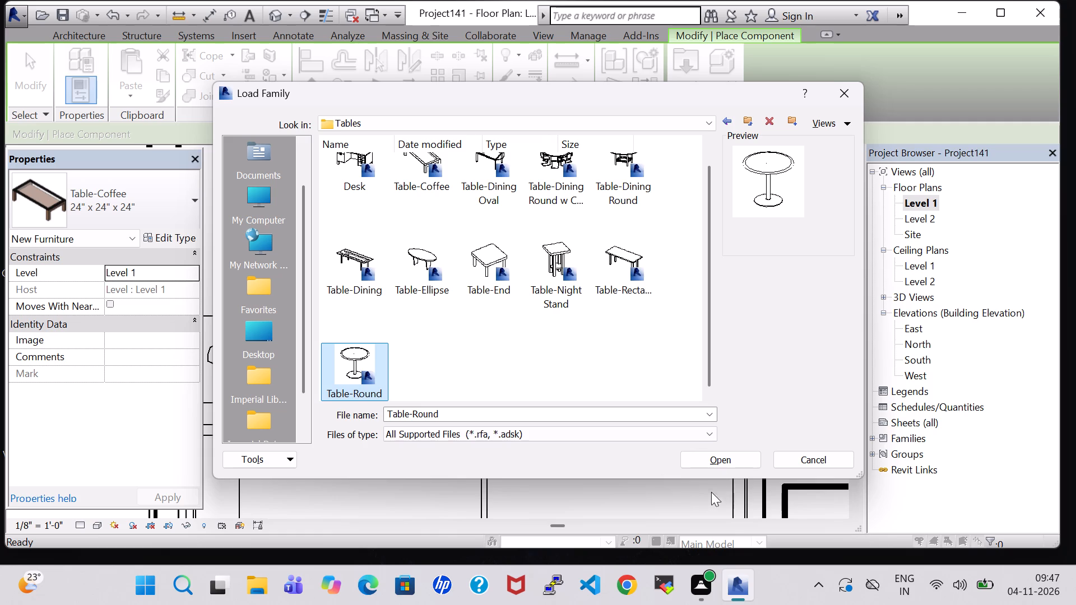
left_click(720, 460)
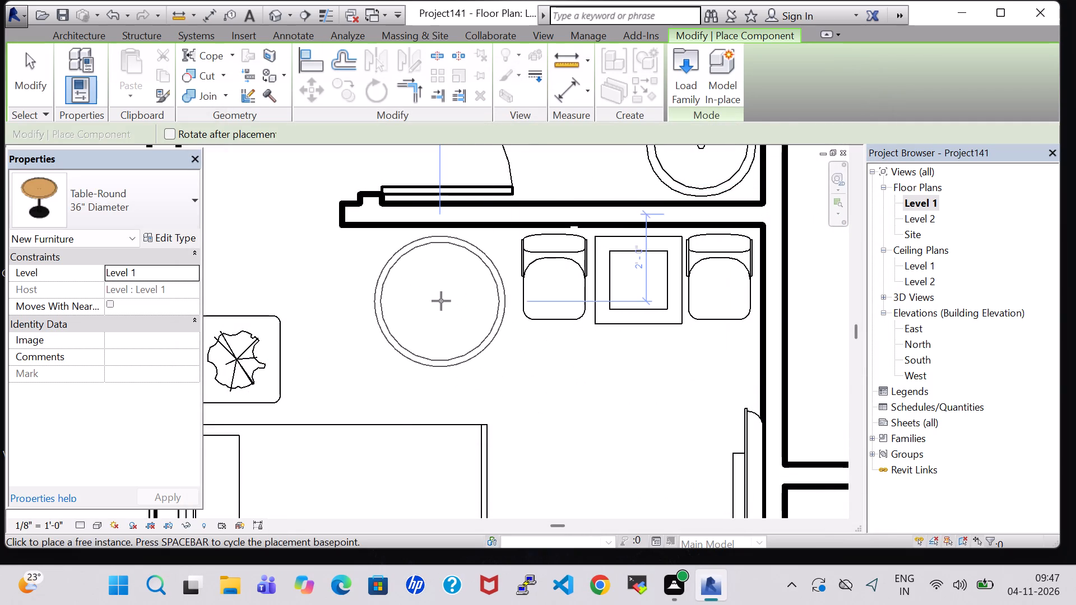
left_click(443, 300)
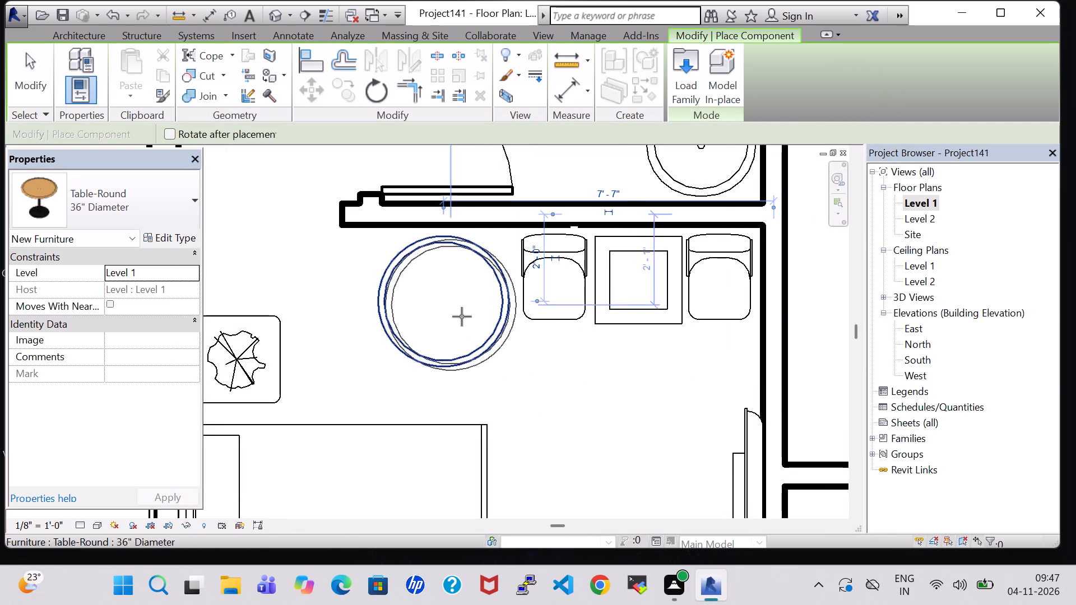
key("Escape")
key("Escape")
Delete both auditorium chairs and the coffee table between them.
left_click(545, 312)
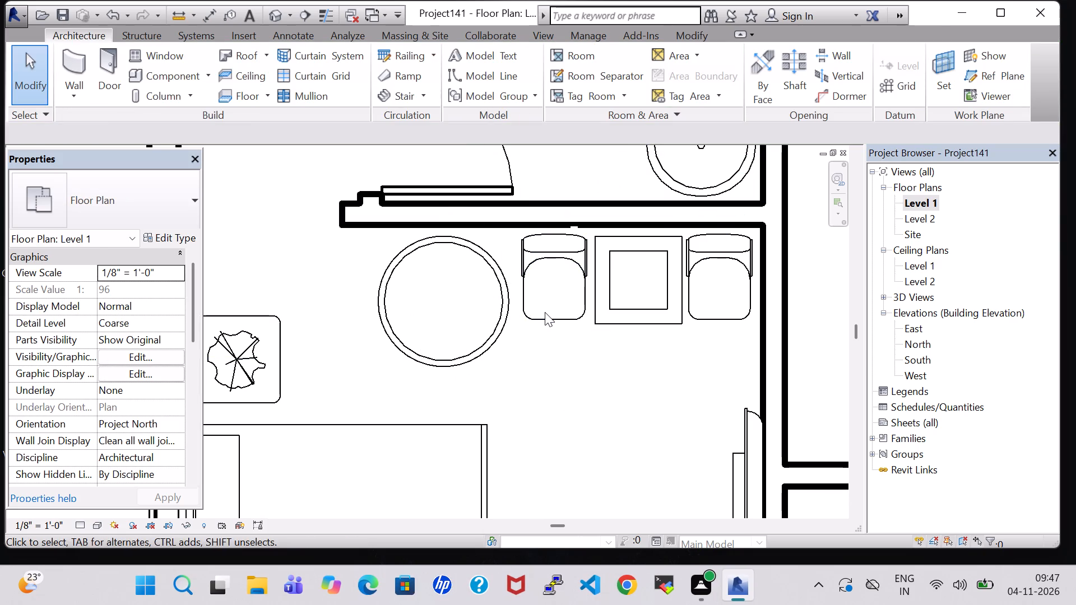
left_click(555, 323)
key("Delete")
left_click(600, 304)
key("Delete")
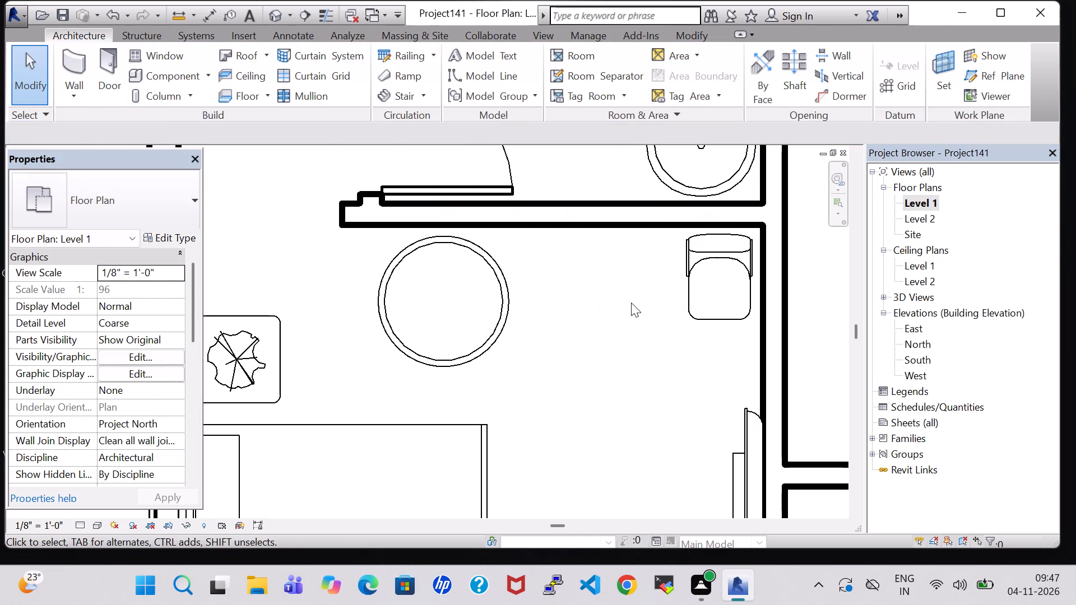
left_click(703, 308)
left_click(683, 305)
key("Delete")
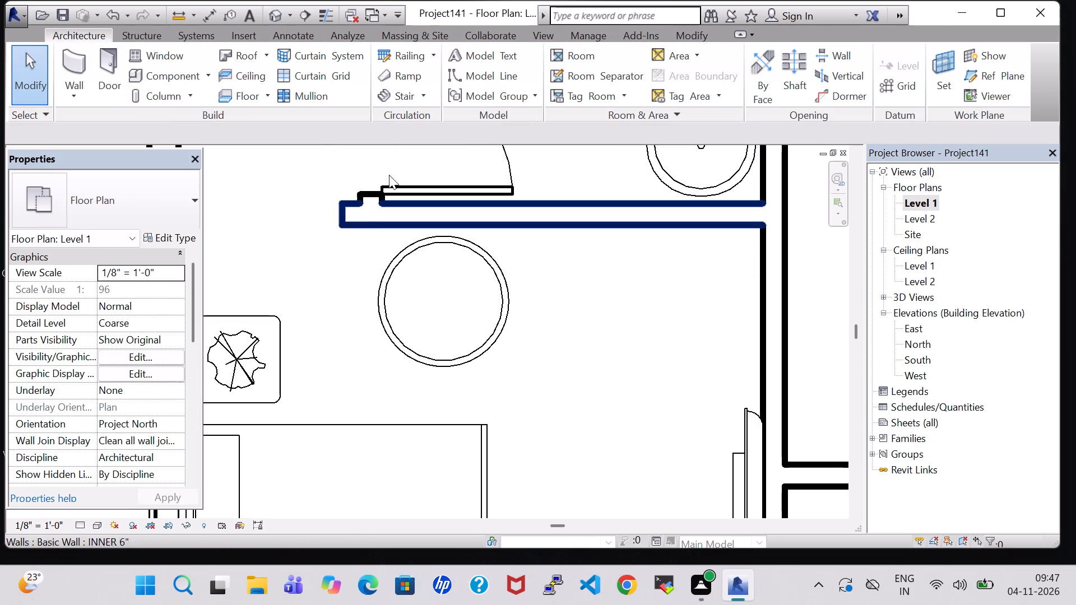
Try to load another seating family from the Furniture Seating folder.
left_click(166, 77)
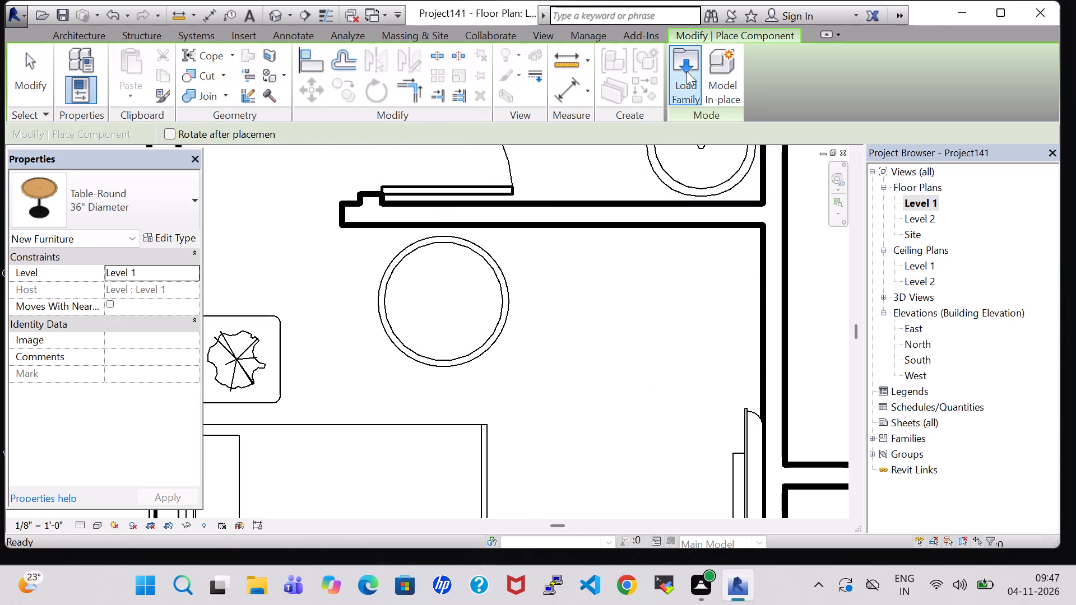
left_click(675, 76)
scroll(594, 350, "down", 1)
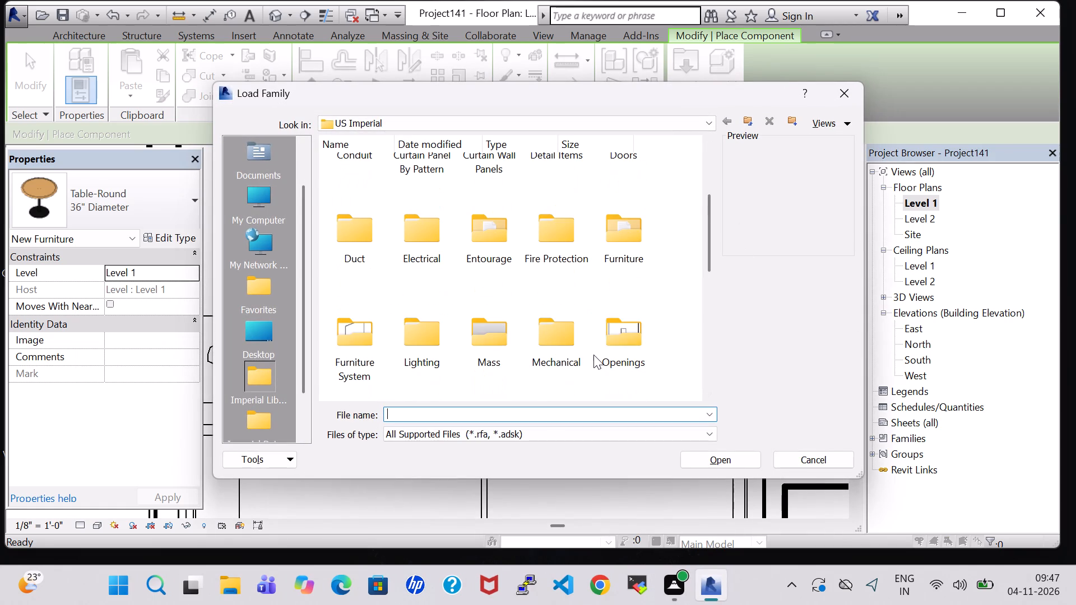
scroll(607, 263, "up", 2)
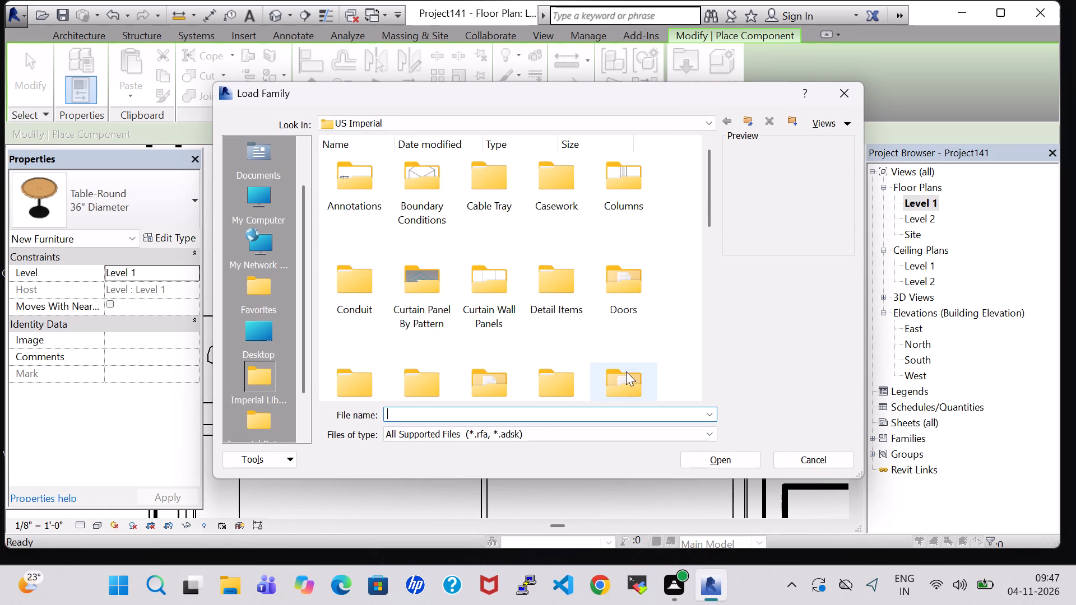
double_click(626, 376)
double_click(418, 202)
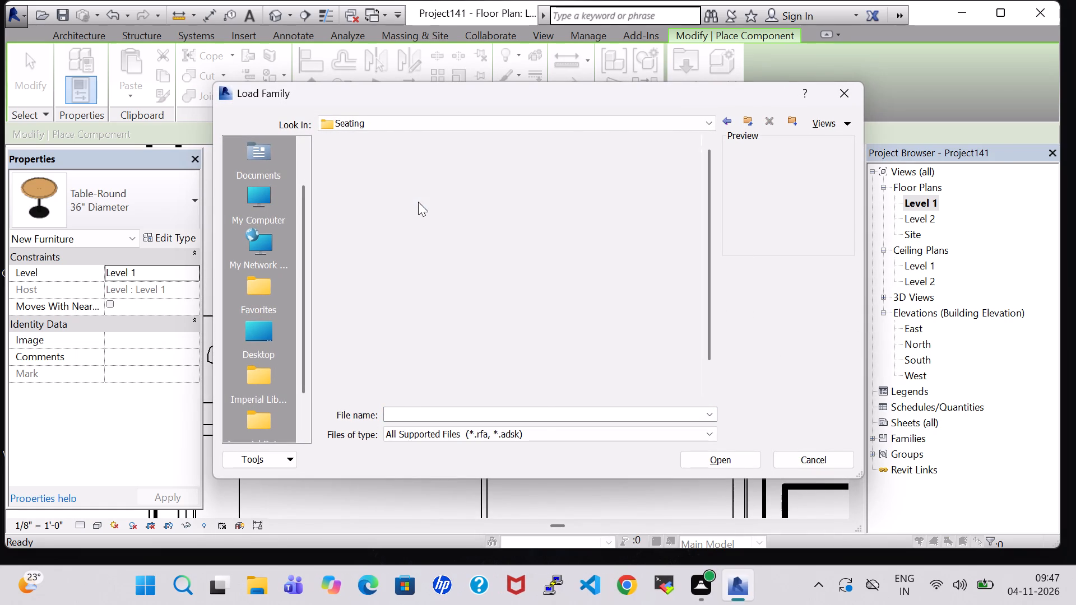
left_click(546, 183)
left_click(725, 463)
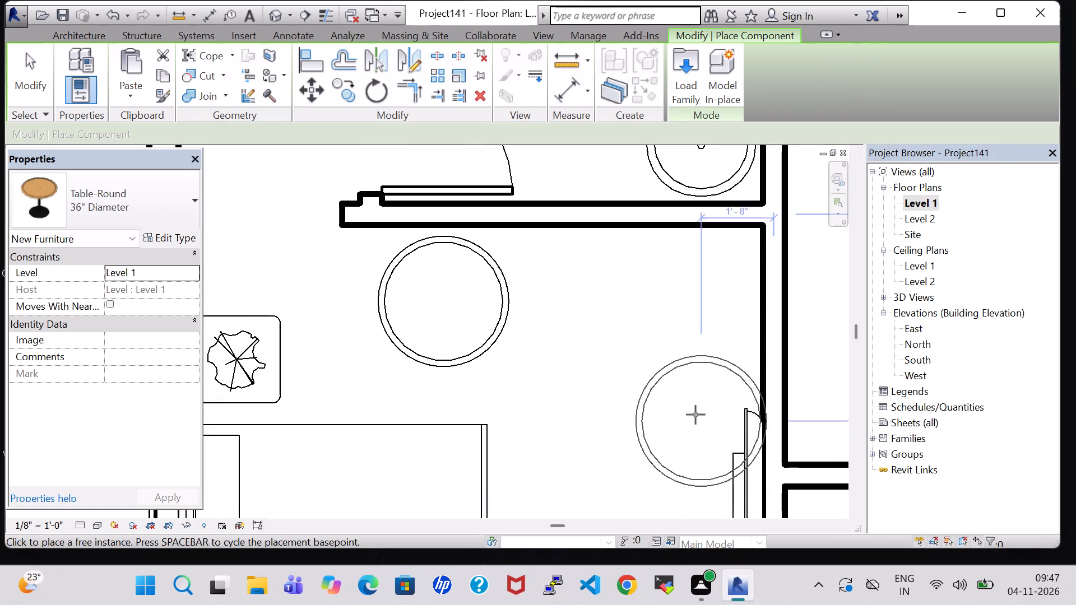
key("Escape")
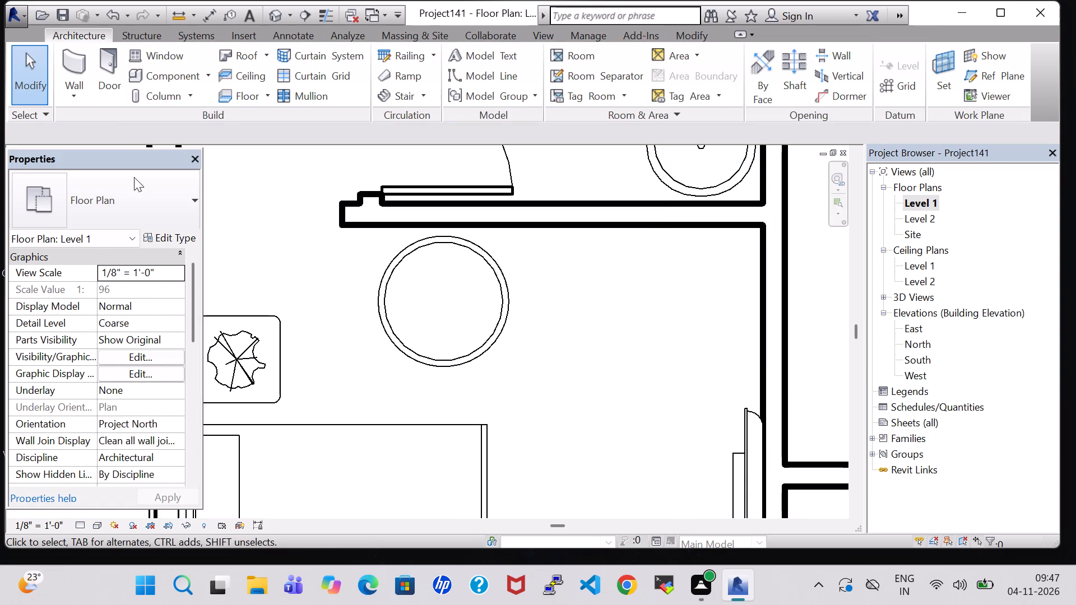
Search the loaded component types for "Sofa".
left_click(149, 81)
left_click(149, 182)
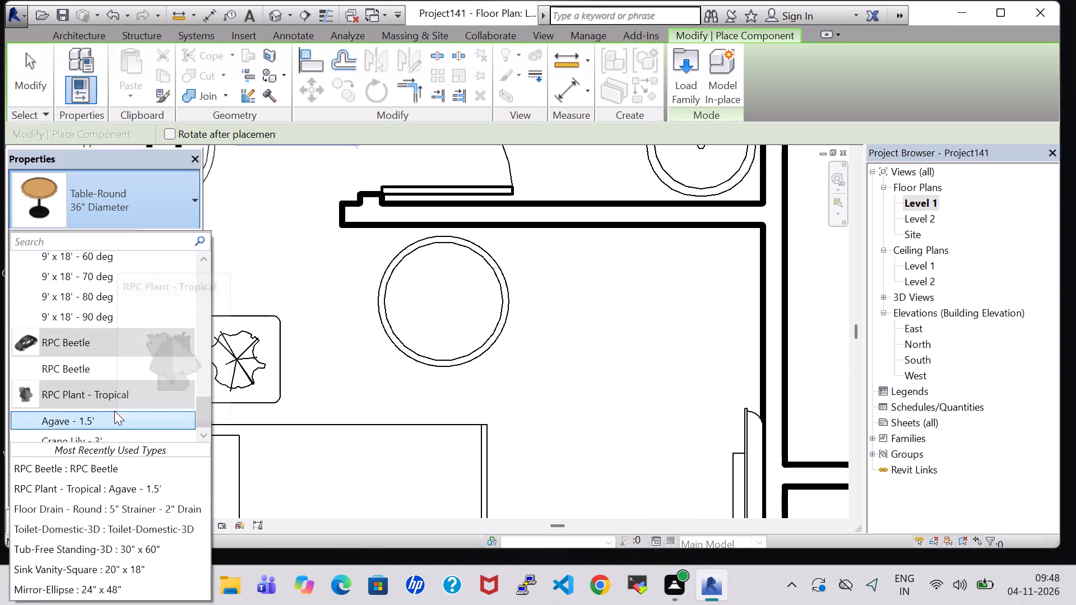
left_click(98, 243)
type("SO")
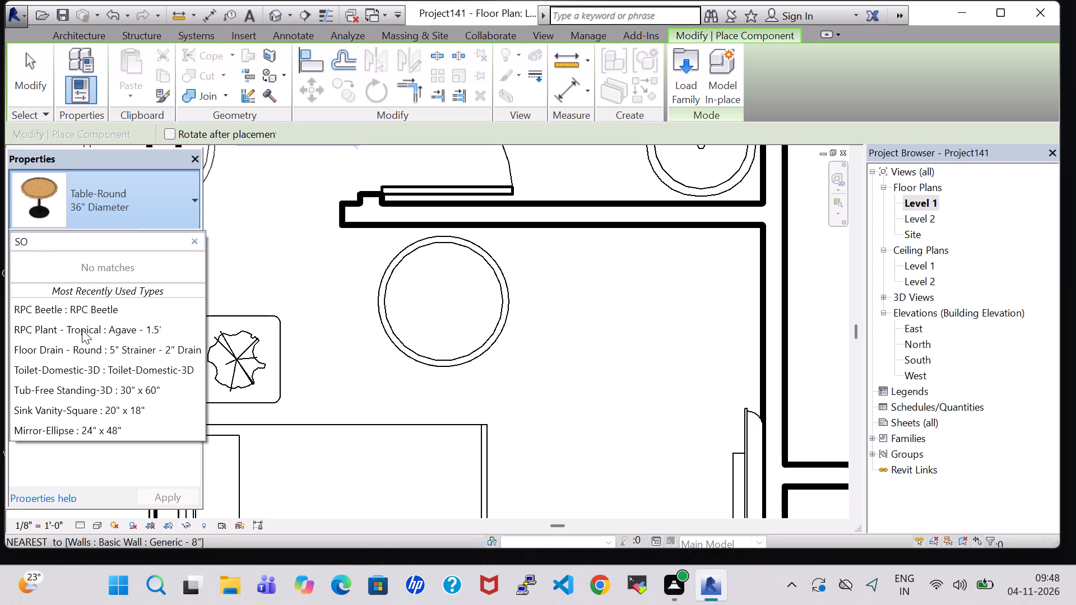
key("f")
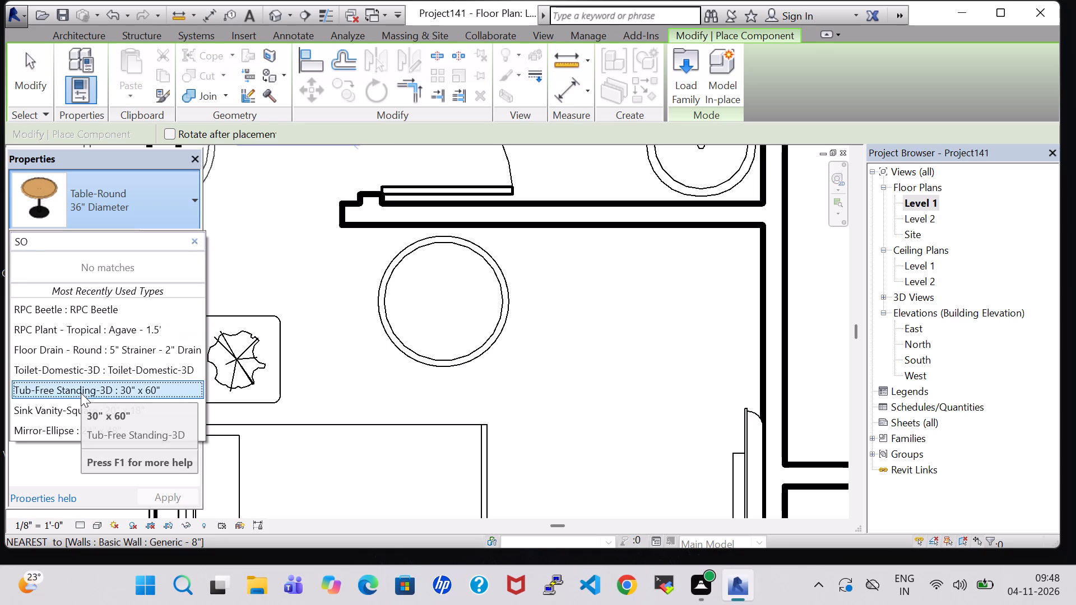
left_click(41, 245)
key("BackSpace")
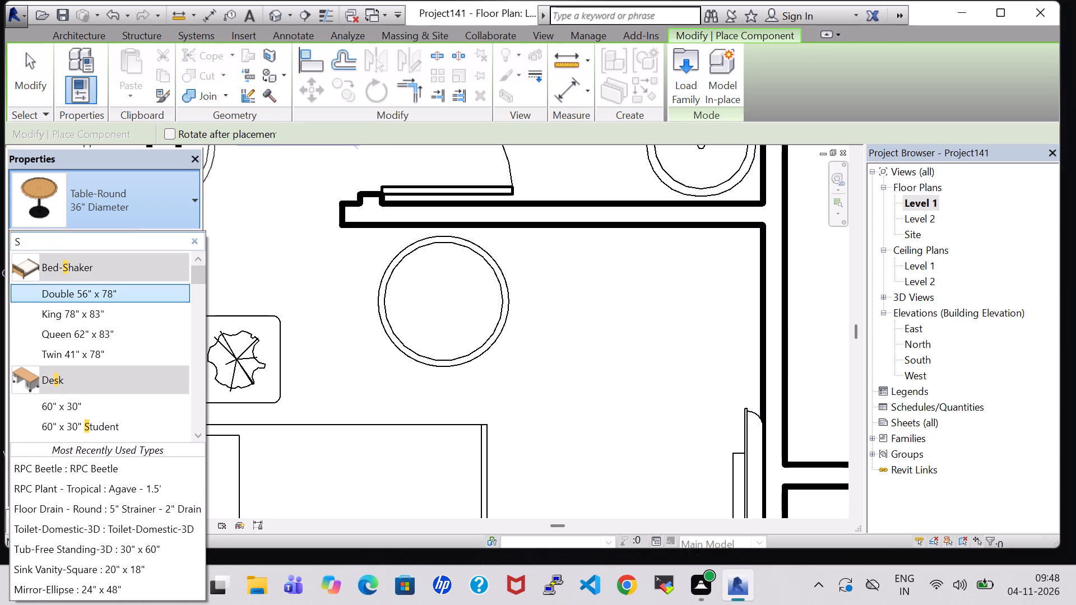
key("o")
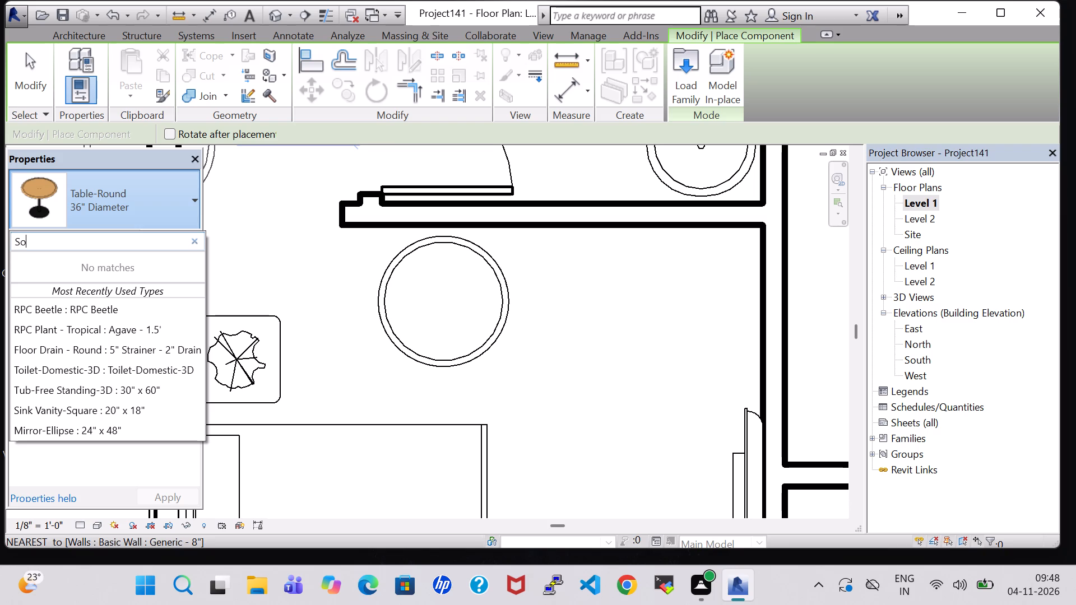
key("f")
key("a")
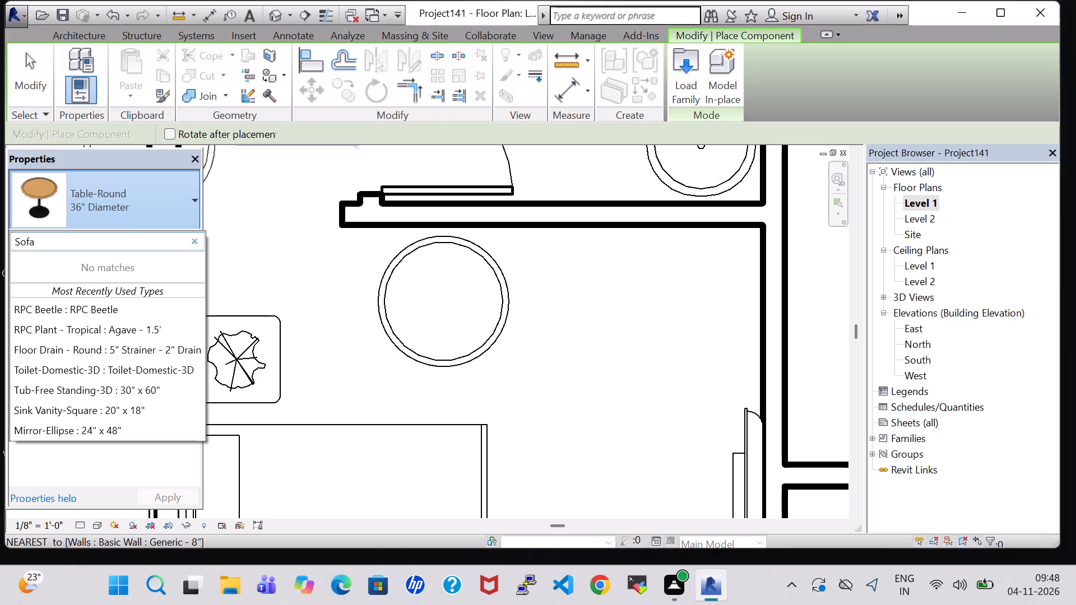
scroll(106, 394, "up", 3)
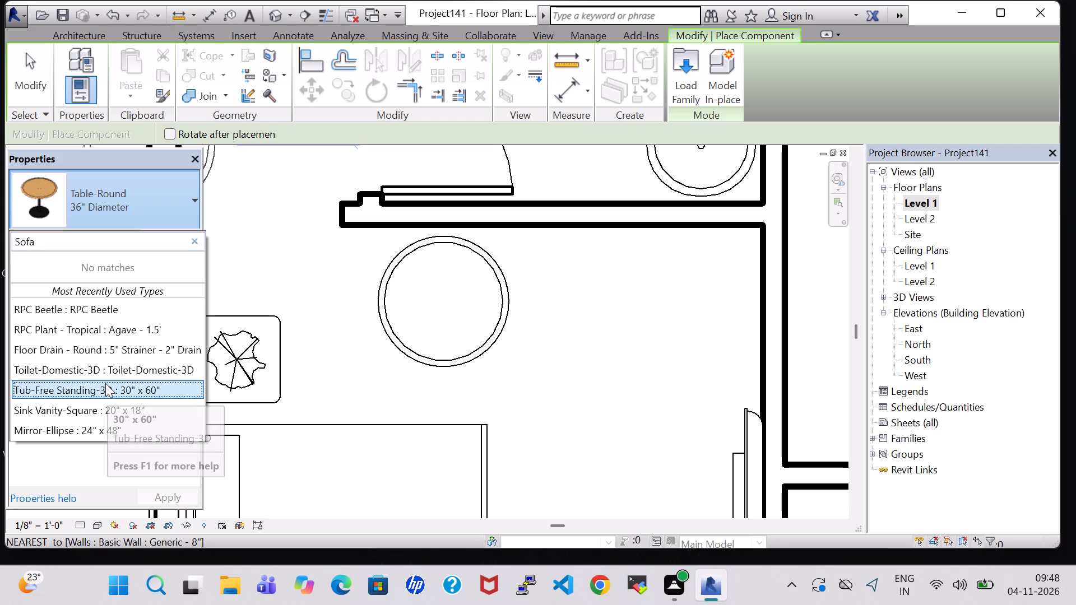
scroll(105, 383, "down", 3)
left_click(173, 220)
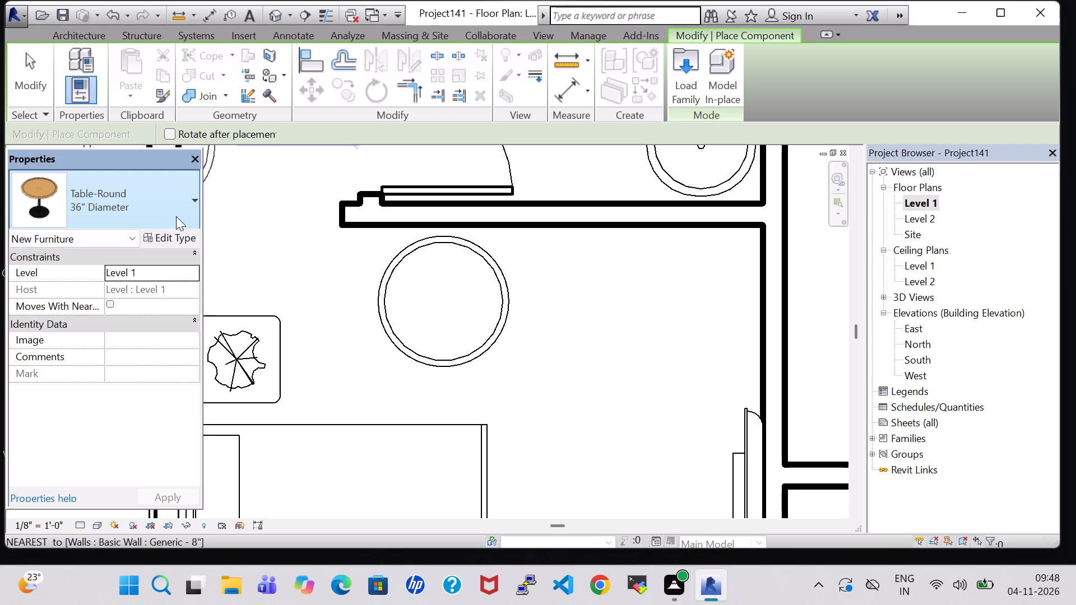
Place a Chair-Corbu armchair in the bedroom corner between the bathroom wall and the TV wall, beside the round table.
left_click(178, 211)
scroll(127, 393, "up", 3)
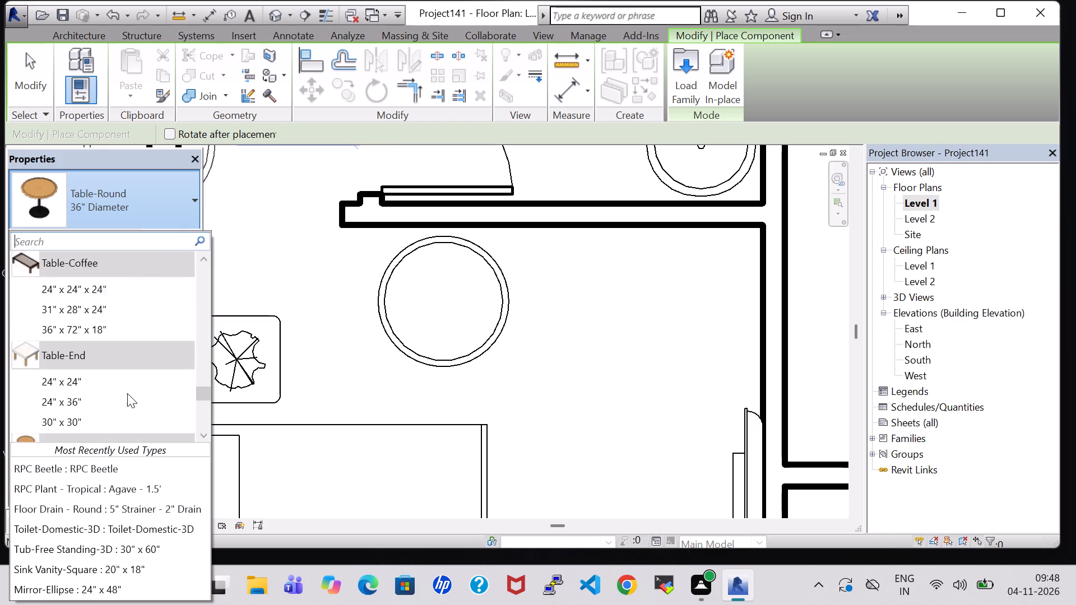
scroll(127, 393, "up", 13)
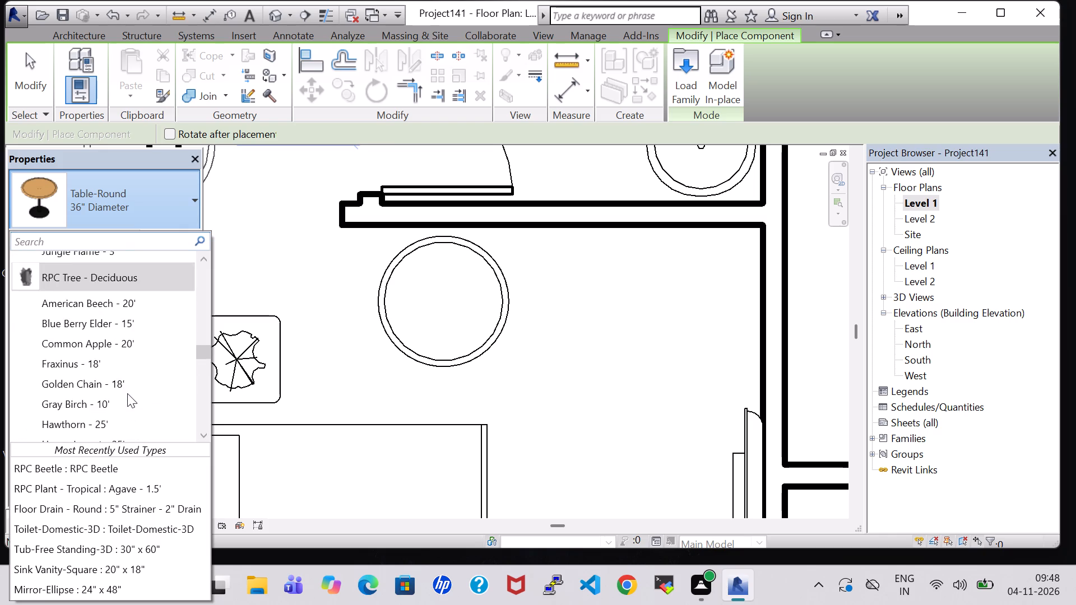
scroll(127, 393, "up", 15)
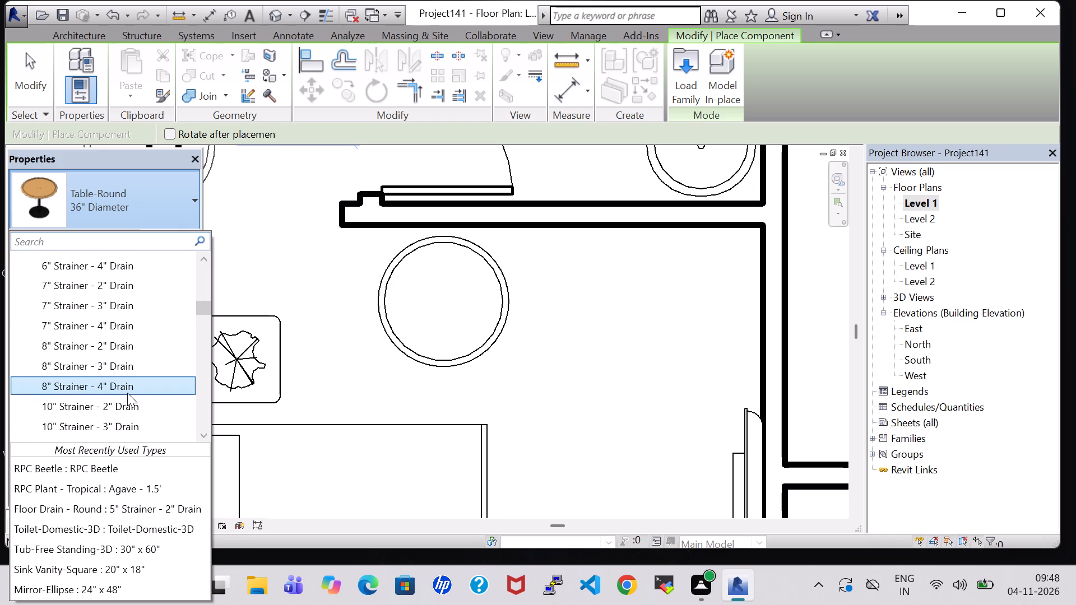
scroll(127, 393, "up", 9)
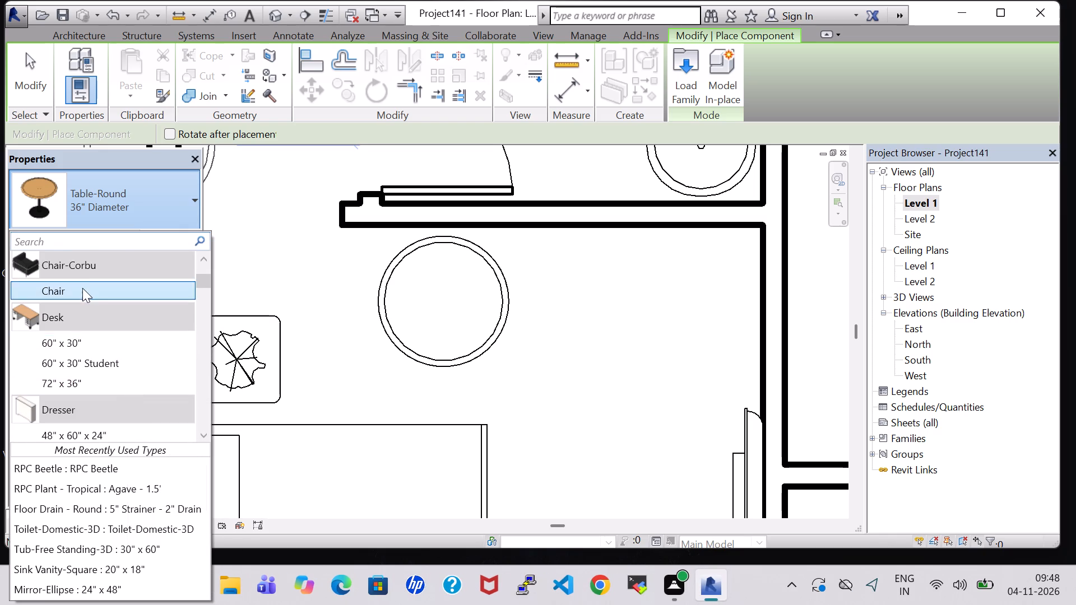
scroll(82, 288, "up", 2)
left_click(103, 367)
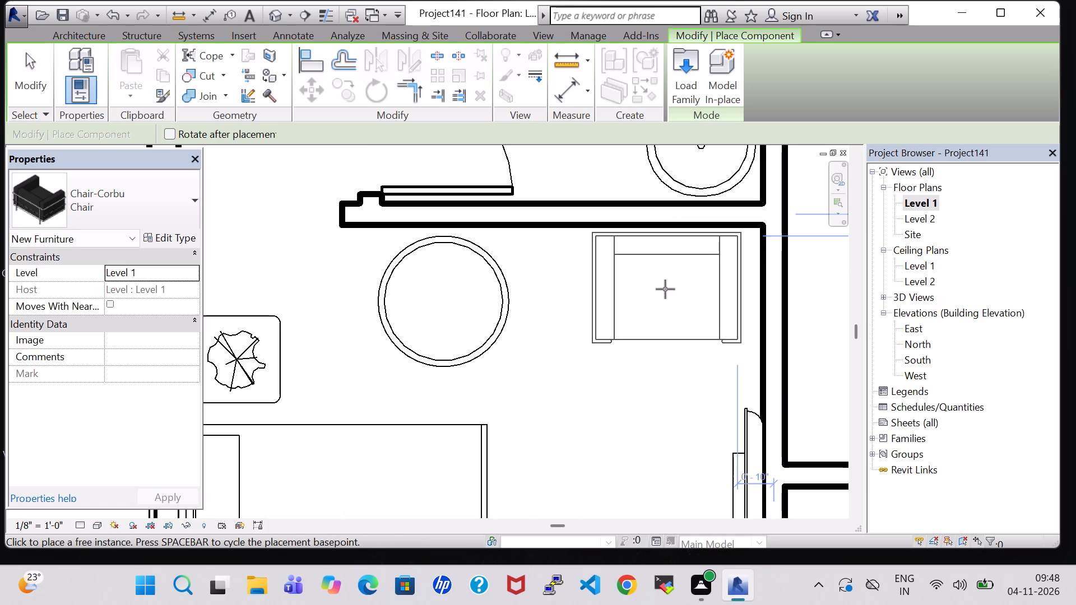
left_click(665, 289)
key("Escape")
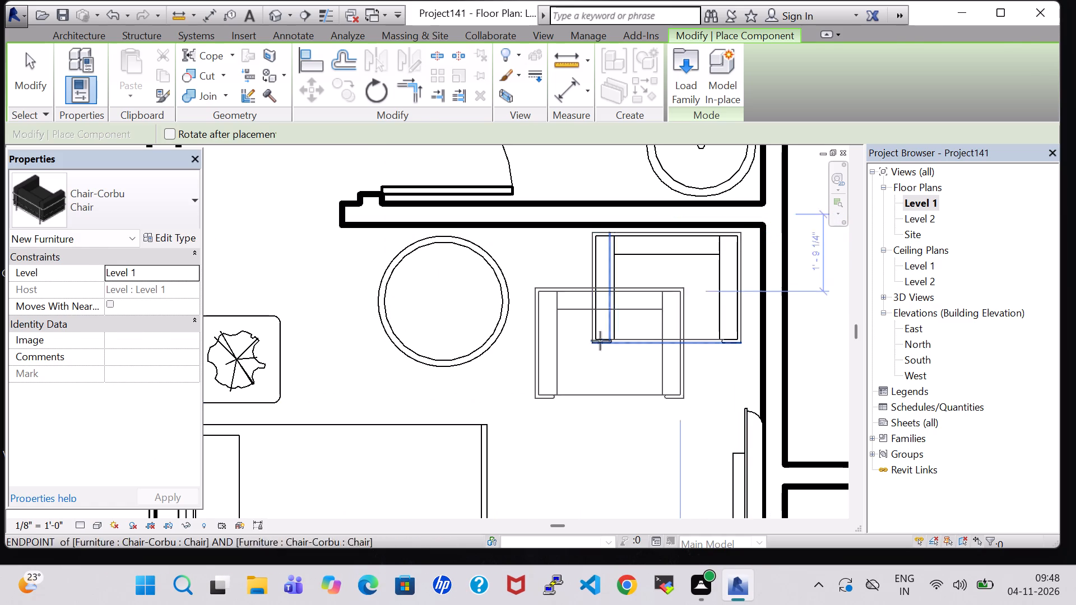
key("Escape")
Nudge the round table 21 increments toward the armchair and one increment toward the bathroom wall.
left_click(495, 315)
key("Right")
key("Right")
key("Right")
key("Right")
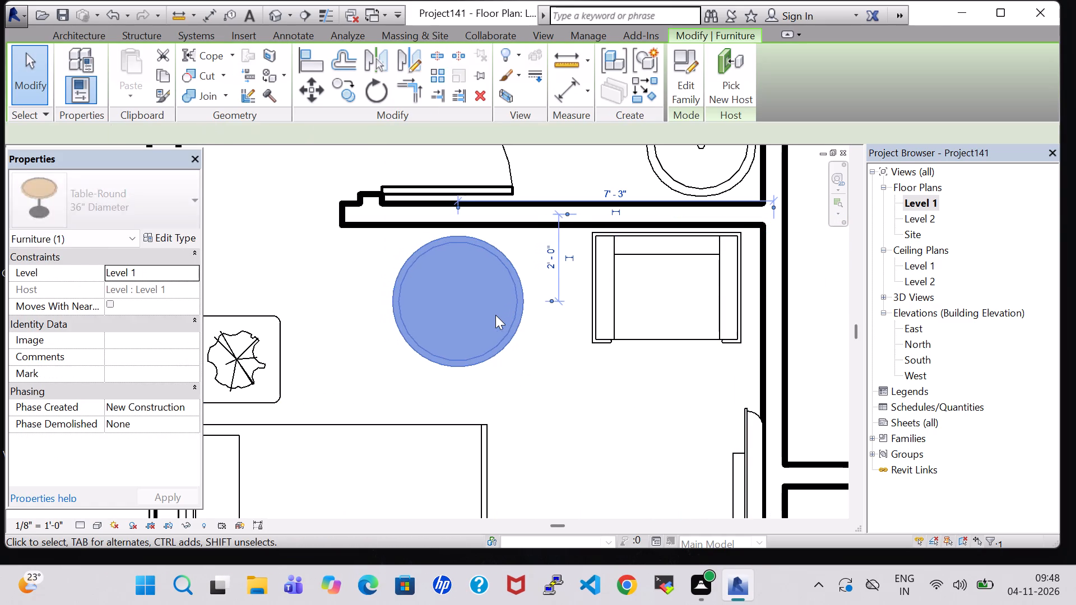
key("Right")
key("Right")
key("Right")
key("Right")
key("Right")
key("Right")
key("Right")
key("Right")
key("Right")
key("Right")
key("Right")
key("Right")
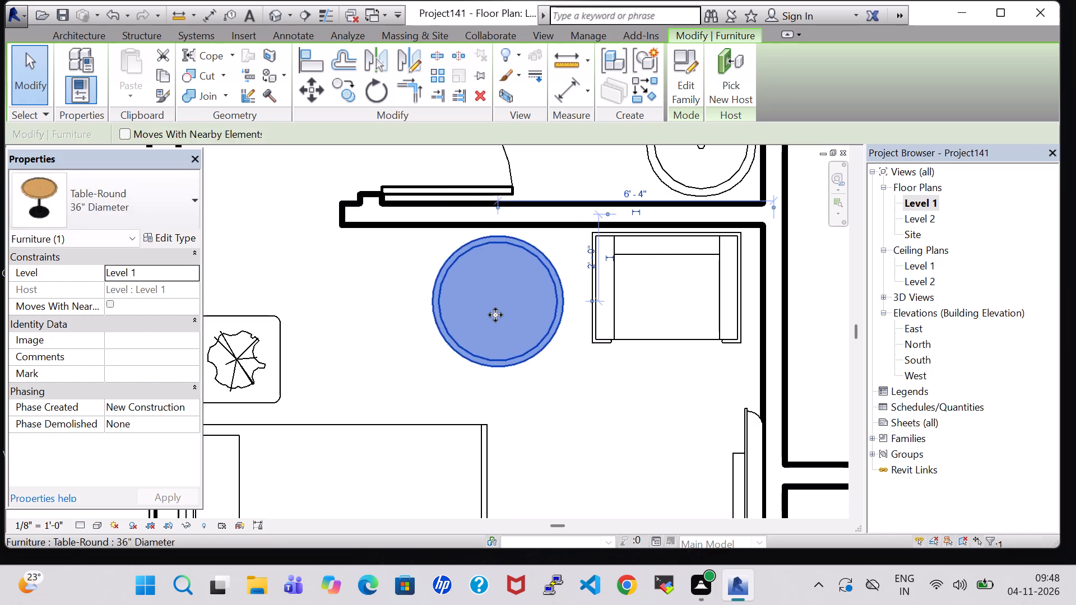
key("Right")
key("Right")
key("Right")
key("Right")
key("Right")
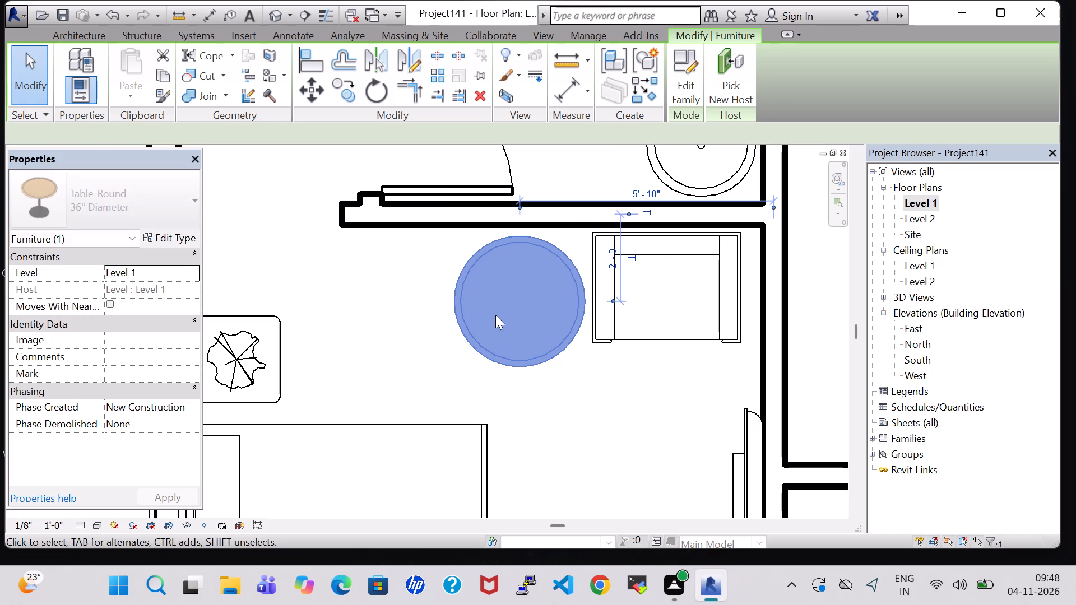
key("Up")
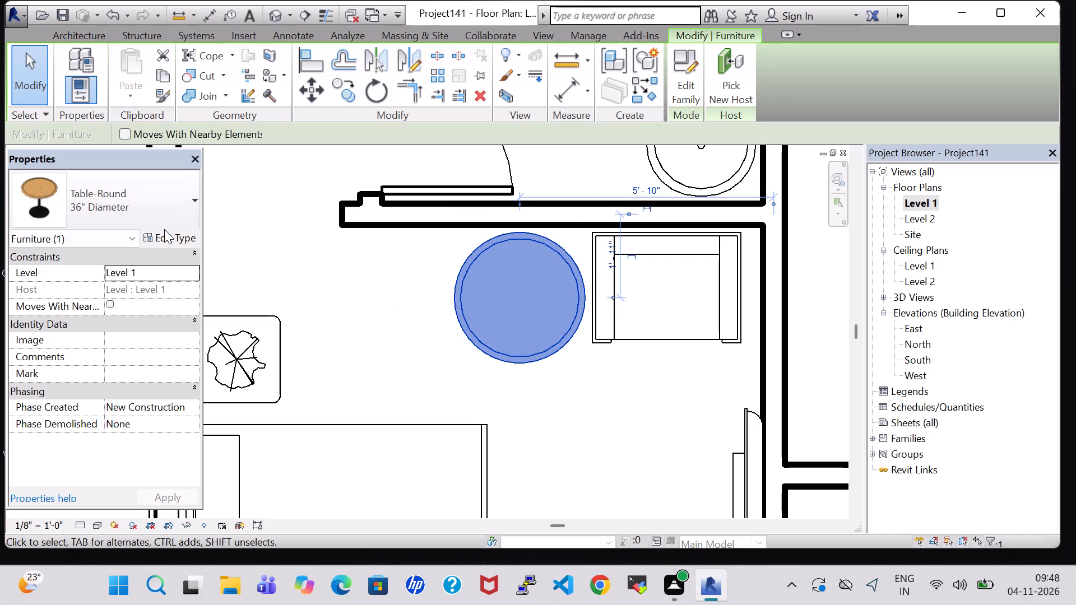
Edit the round table's type properties, setting Height to 2' 0" and Radius to 1' 0".
left_click(165, 239)
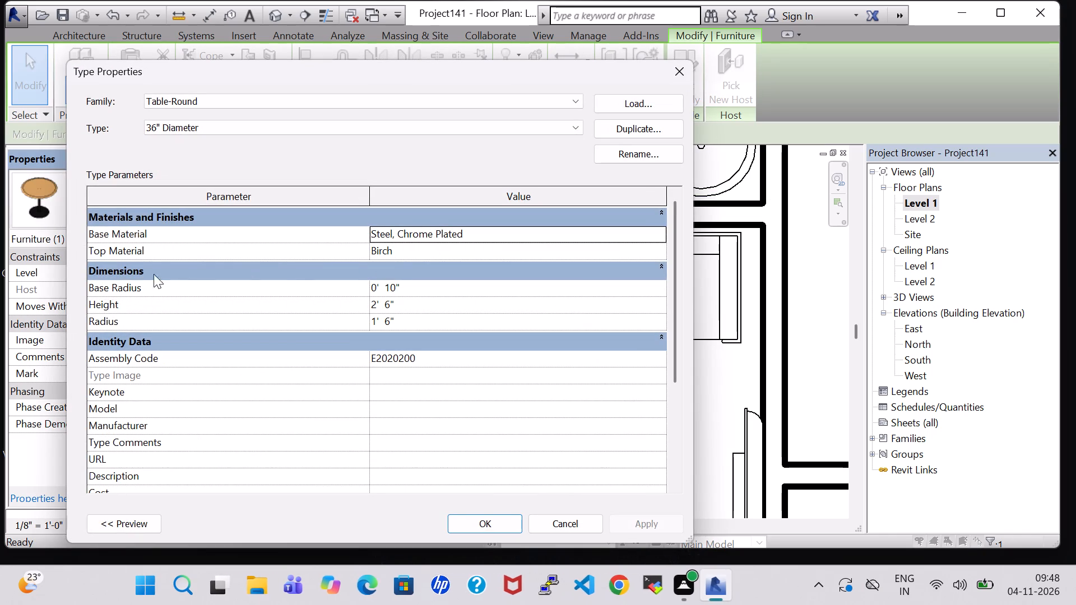
double_click(388, 305)
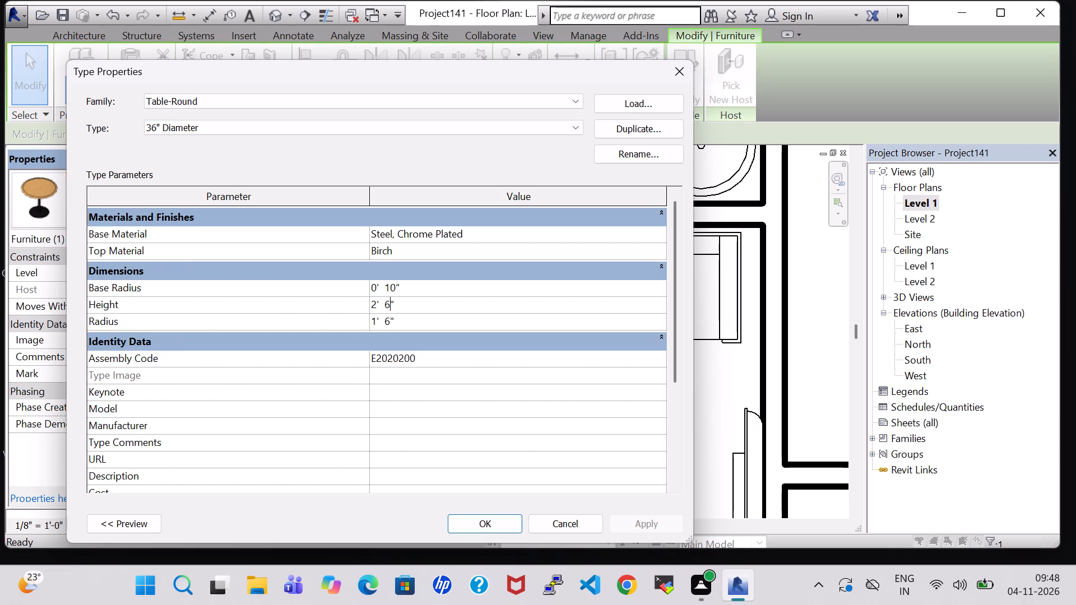
key("BackSpace")
key("0")
left_click(391, 322)
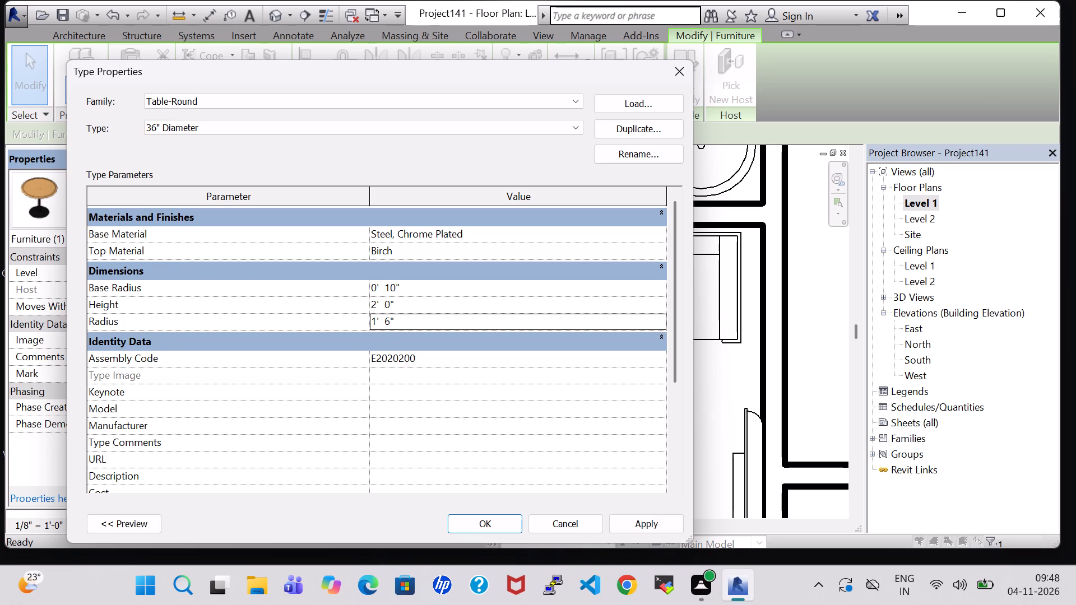
key("BackSpace")
key("0")
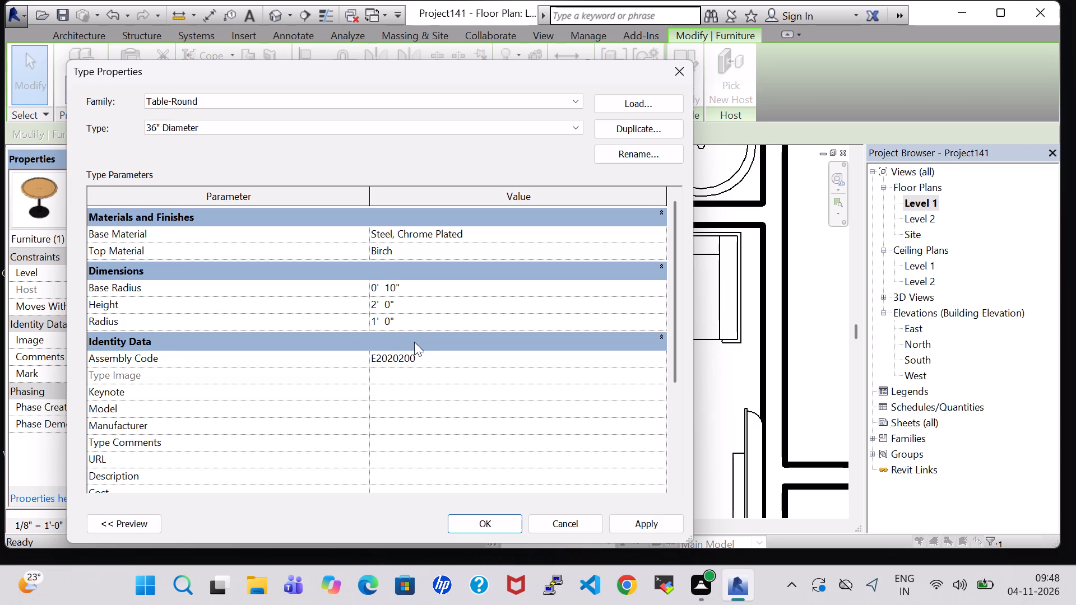
key("Return")
left_click(494, 522)
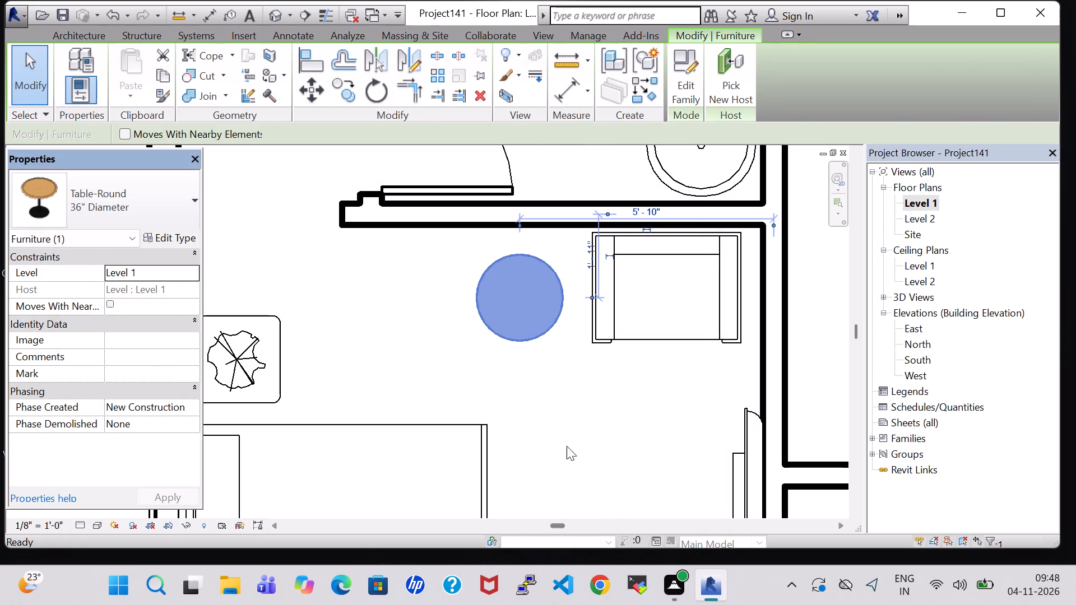
left_click(565, 421)
Nudge the round table three increments toward the bathroom wall and six increments toward the armchair.
left_click(550, 318)
key("Up")
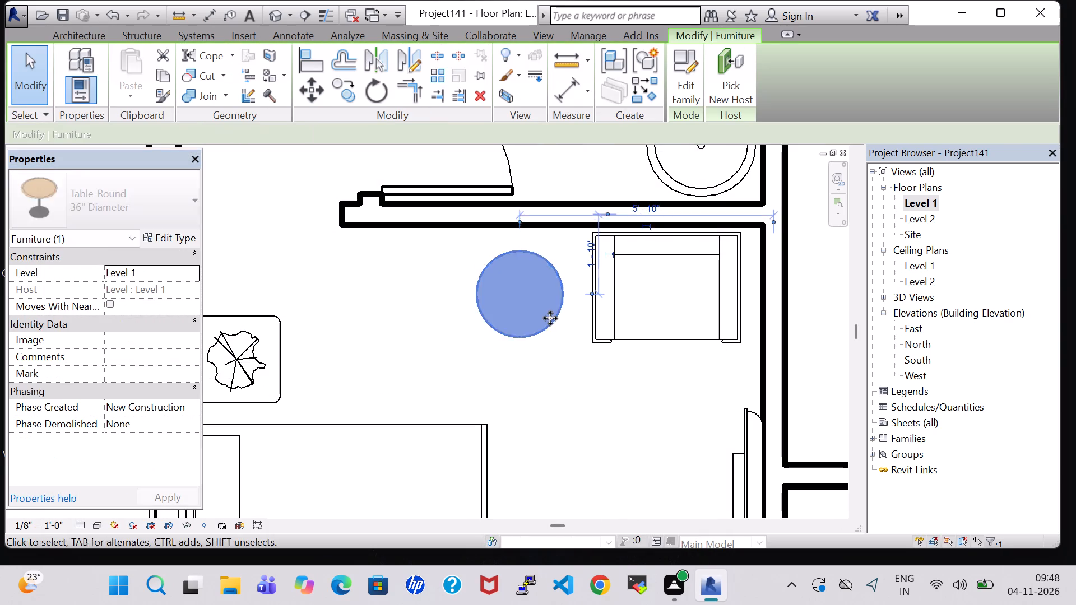
key("Up")
key("Up")
key("Right")
key("Right")
key("Right")
key("Right")
key("Right")
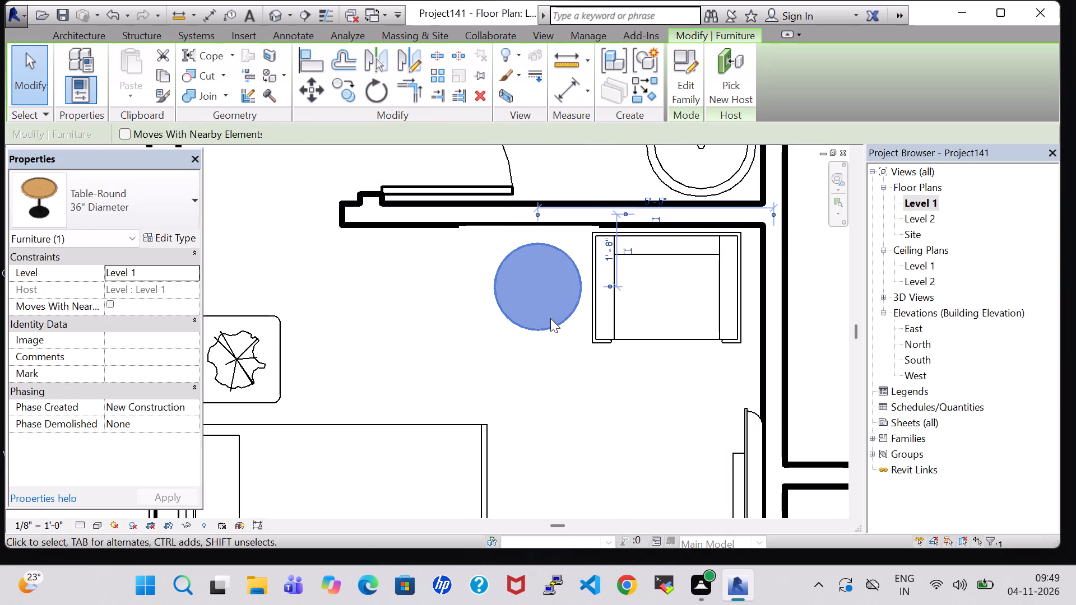
key("Right")
Nudge the Chair-Corbu armchair four increments toward the TV wall.
left_click(667, 339)
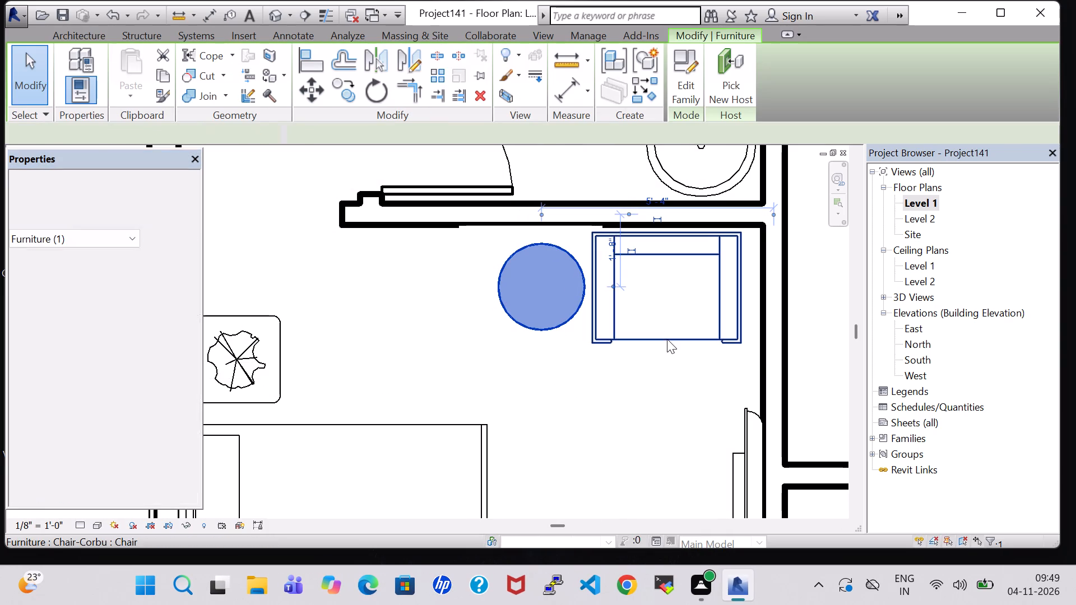
key("Right")
key("Right")
key("Right")
key("Right")
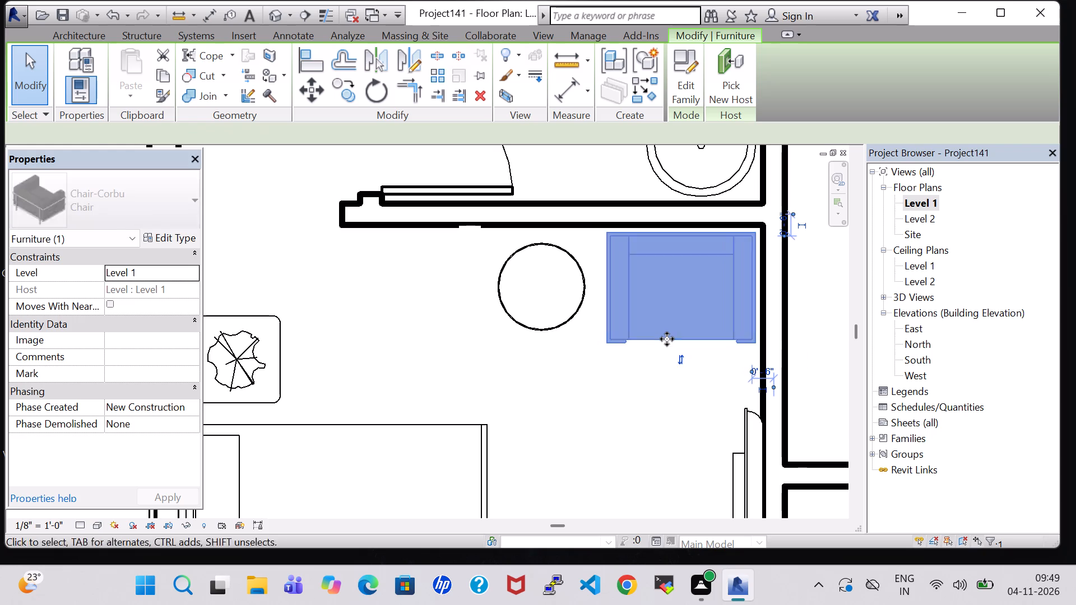
Nudge the round table four increments toward the armchair.
left_click(541, 275)
key("Right")
key("Right")
key("Right")
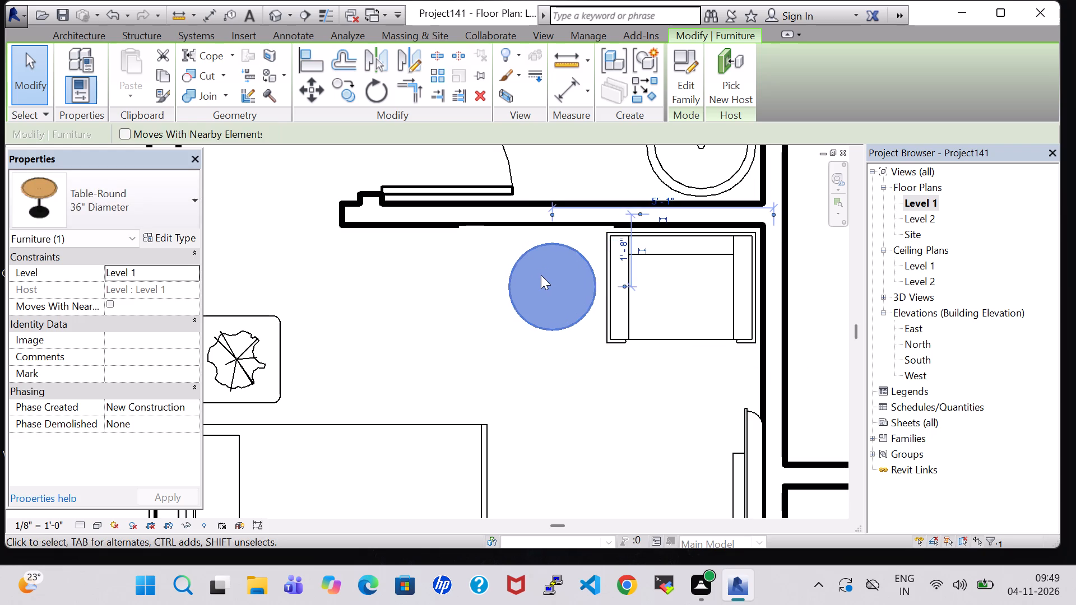
key("Right")
left_click(593, 390)
Load the Cabinet-File 2 Drawer family from the Storage folder of the Furniture library.
scroll(592, 394, "down", 4)
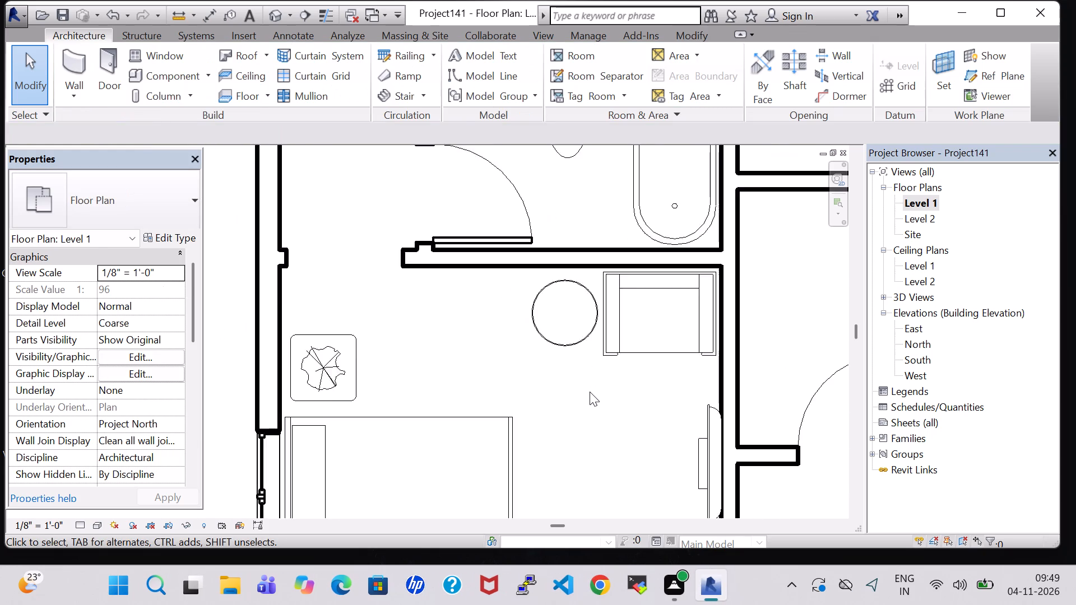
scroll(590, 392, "down", 2)
middle_click_drag(590, 392, 549, 283)
scroll(549, 283, "down", 1)
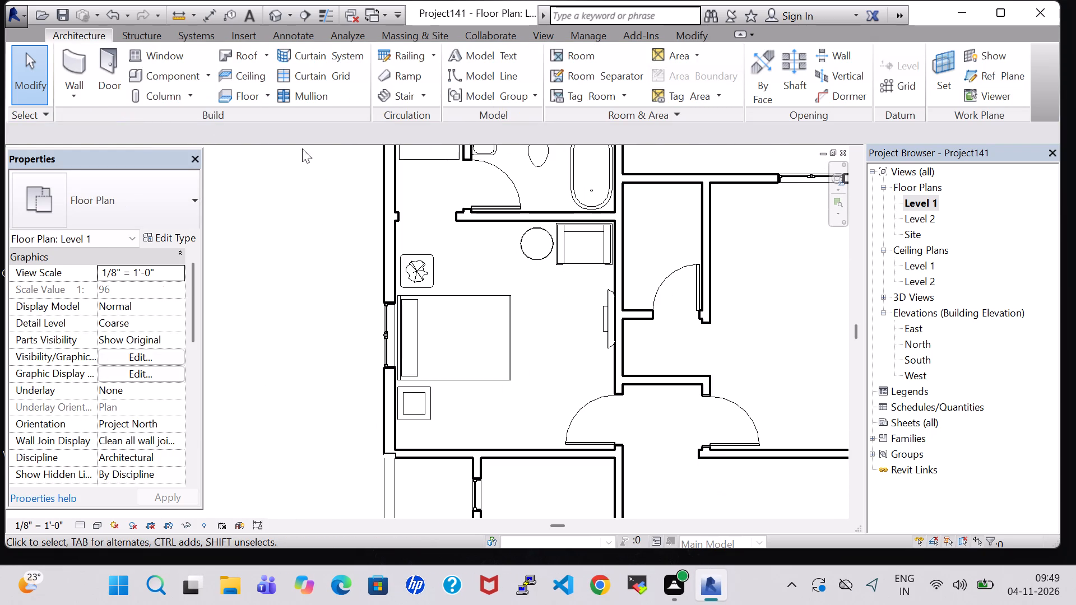
left_click(161, 81)
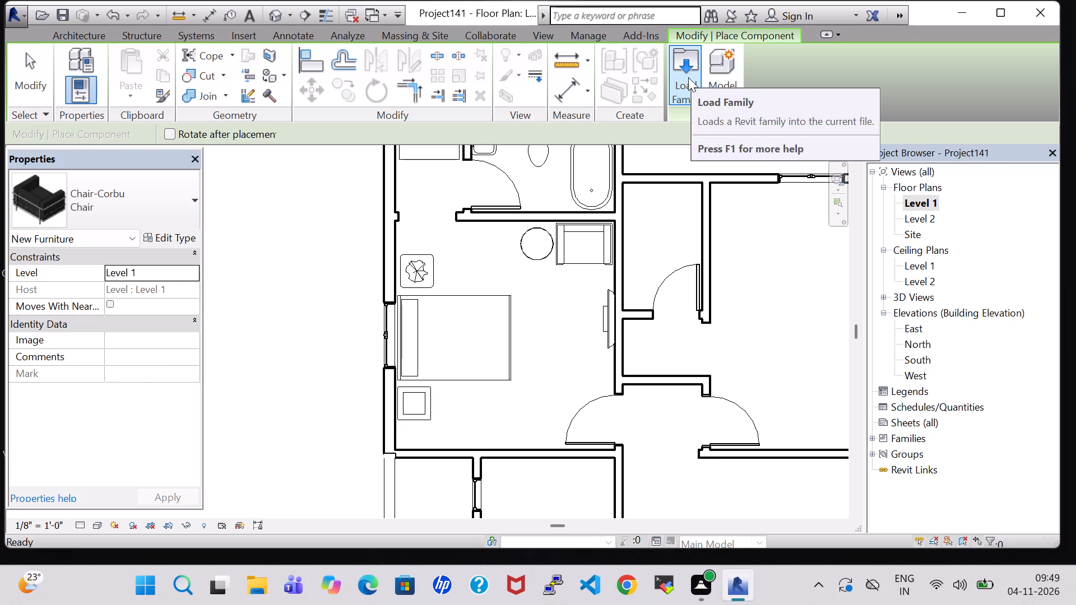
left_click(688, 77)
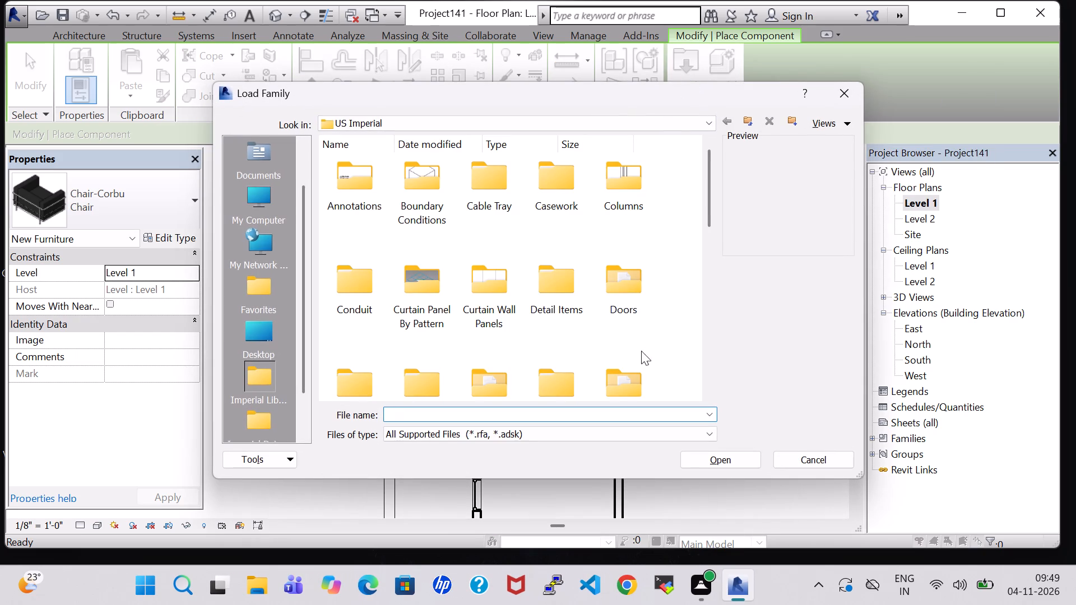
left_click(636, 369)
left_click(636, 369)
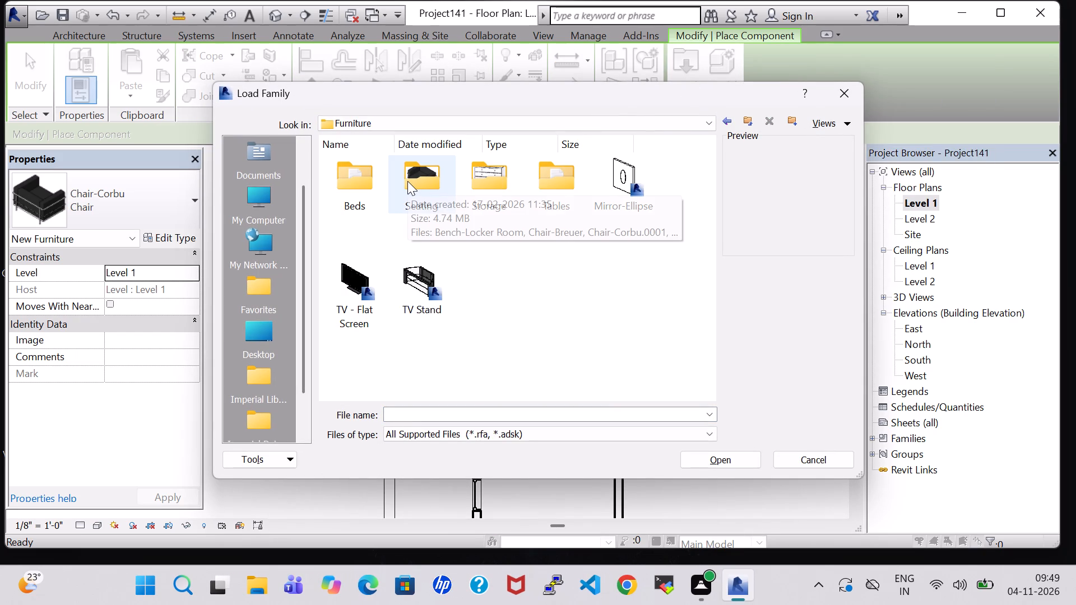
double_click(485, 197)
left_click(360, 192)
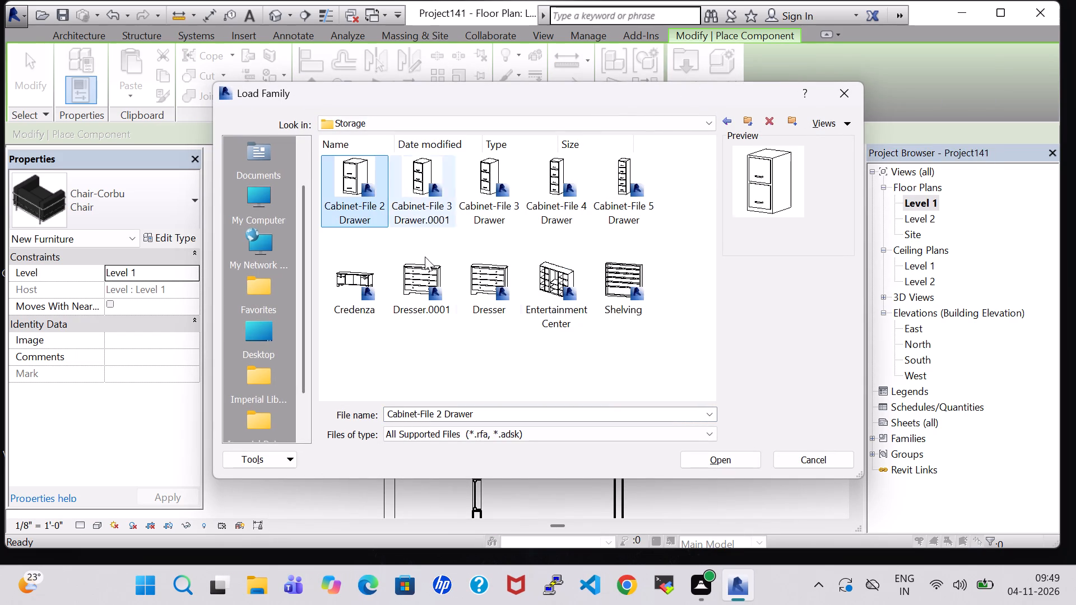
left_click(694, 463)
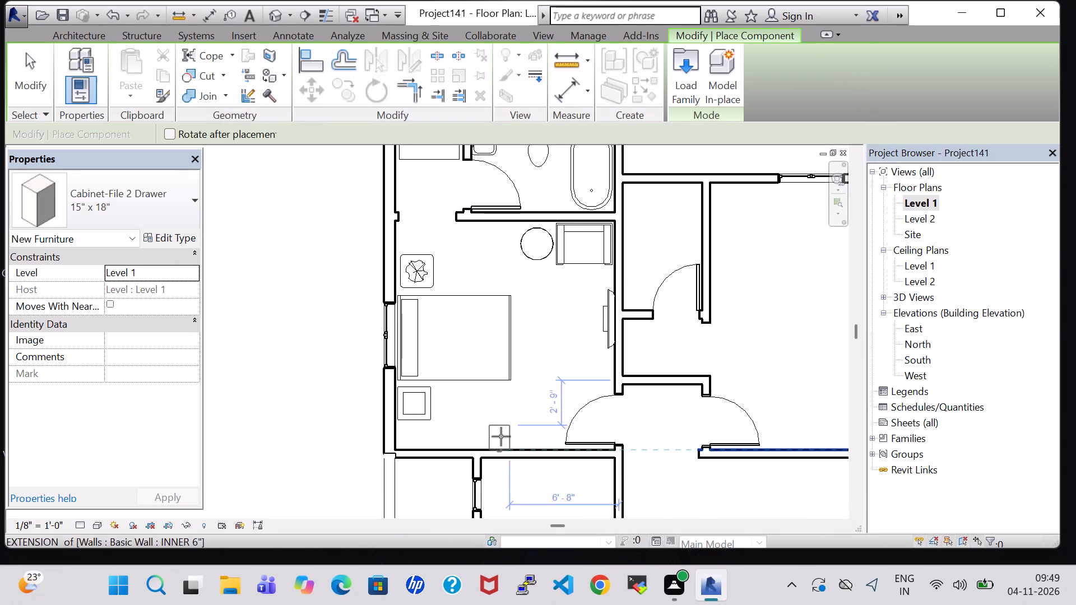
Place the 15" x 18" file cabinet against the bedroom wall between the bedside table and the door, rotated so its front faces the room.
key("space")
key("space")
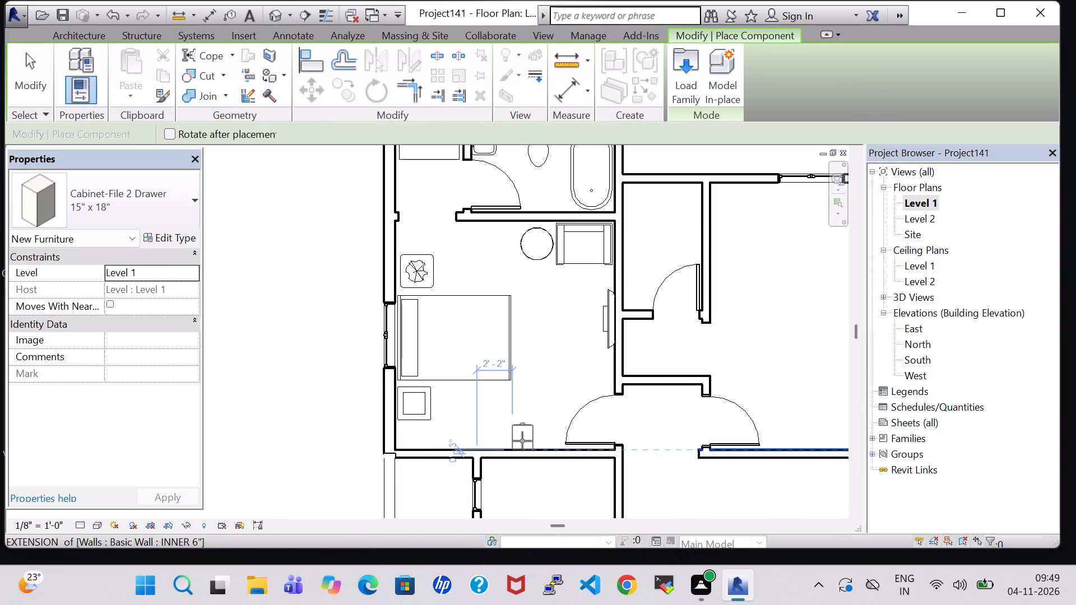
left_click(519, 441)
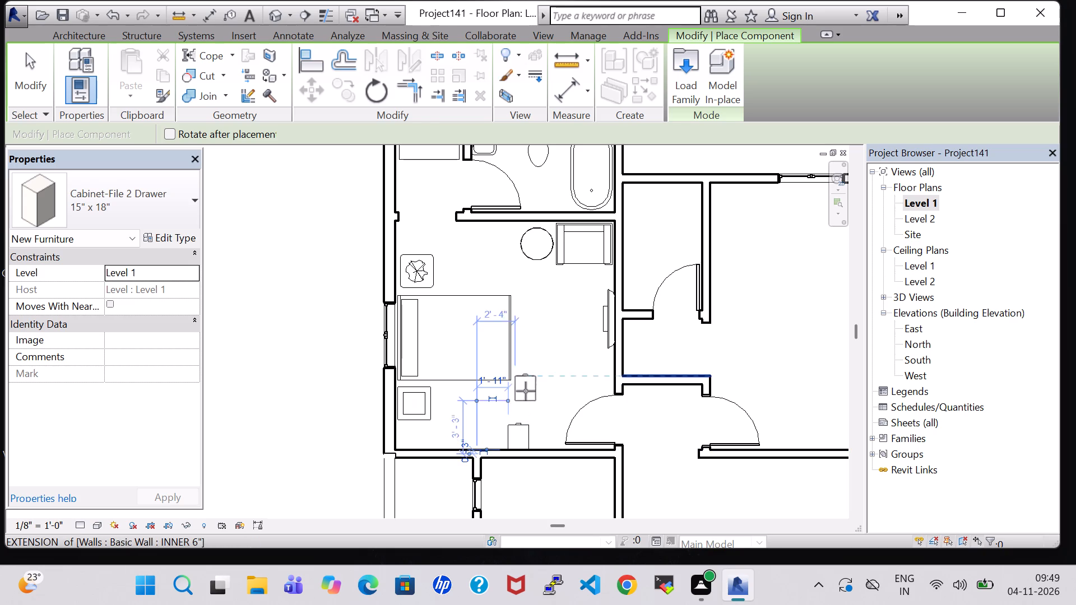
key("Escape")
key("Escape")
Create a similar Mirror-Ellipse 24" x 48" from the bathroom mirror and place it on the wall centred behind the file cabinet.
middle_click_drag(520, 175, 526, 234)
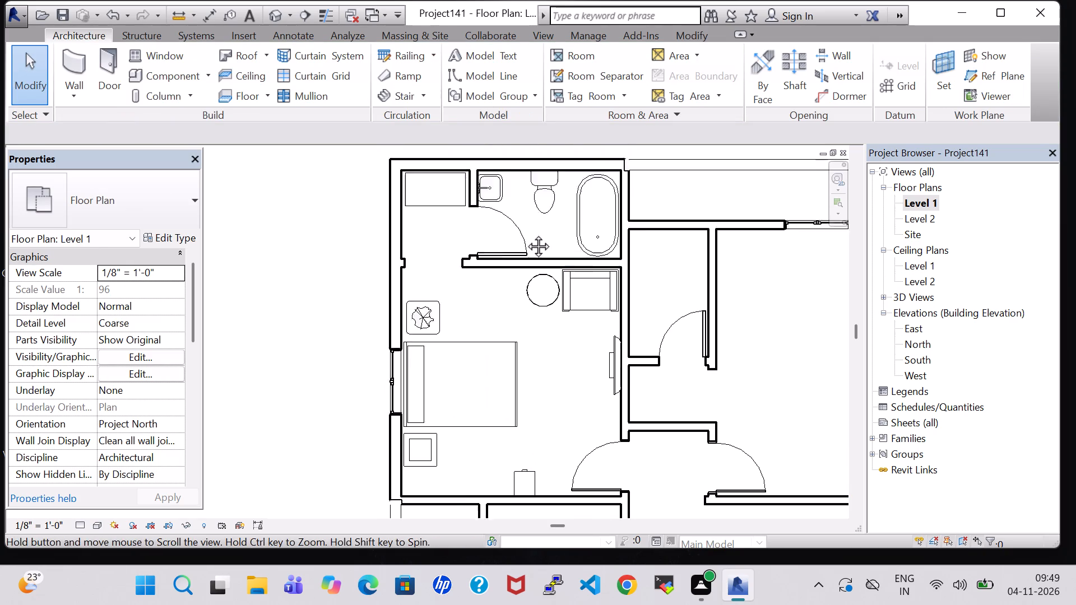
middle_click_drag(526, 234, 525, 267)
scroll(488, 255, "up", 8)
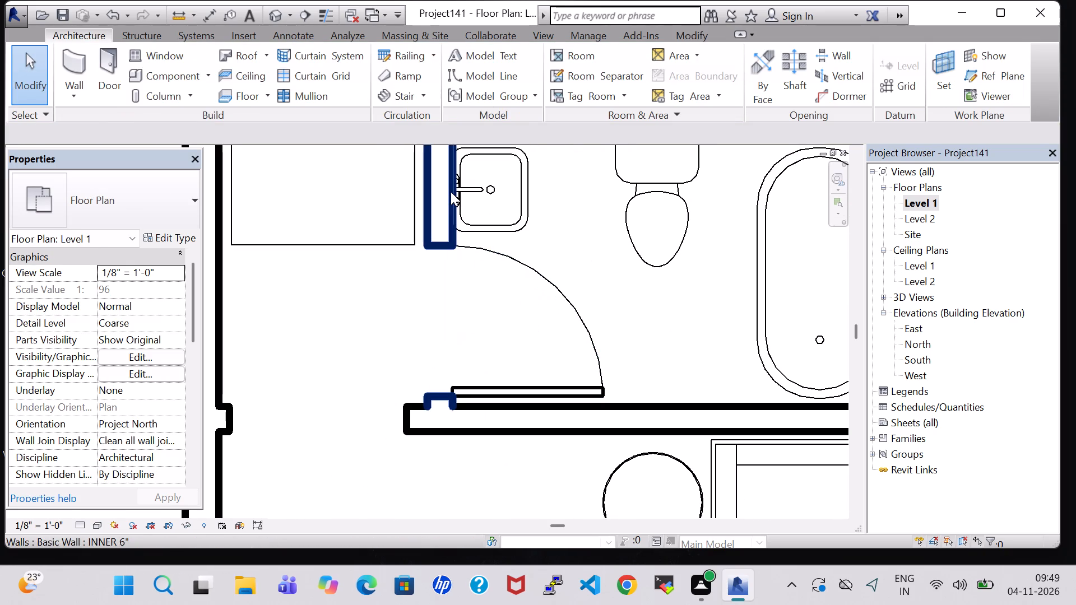
left_click(453, 194)
right_click(453, 194)
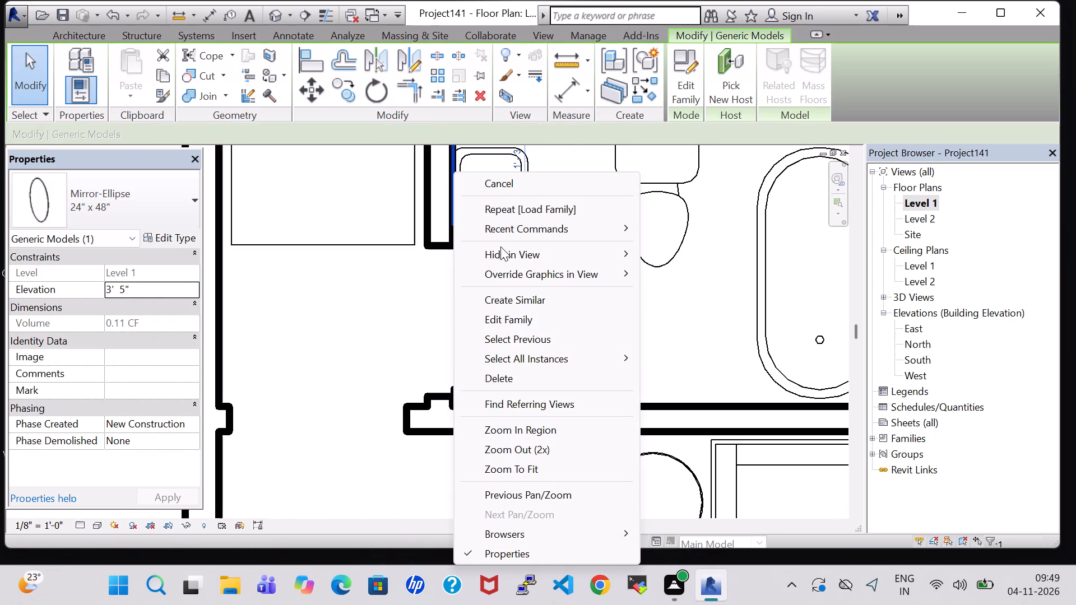
left_click(542, 301)
scroll(540, 340, "down", 7)
middle_click_drag(544, 397, 562, 168)
scroll(540, 381, "up", 1)
scroll(583, 452, "up", 4)
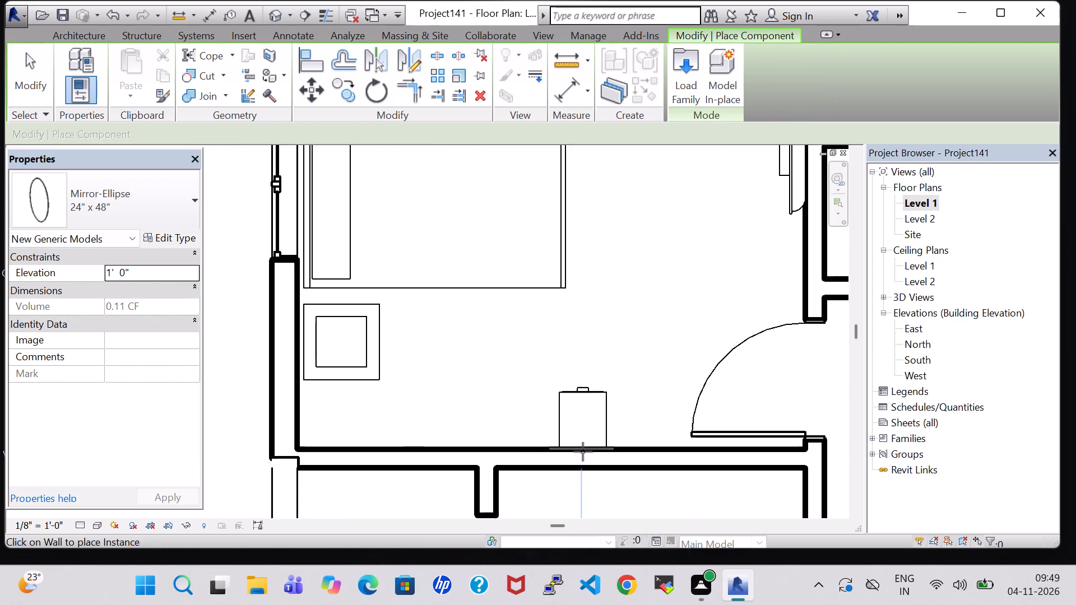
scroll(583, 452, "up", 5)
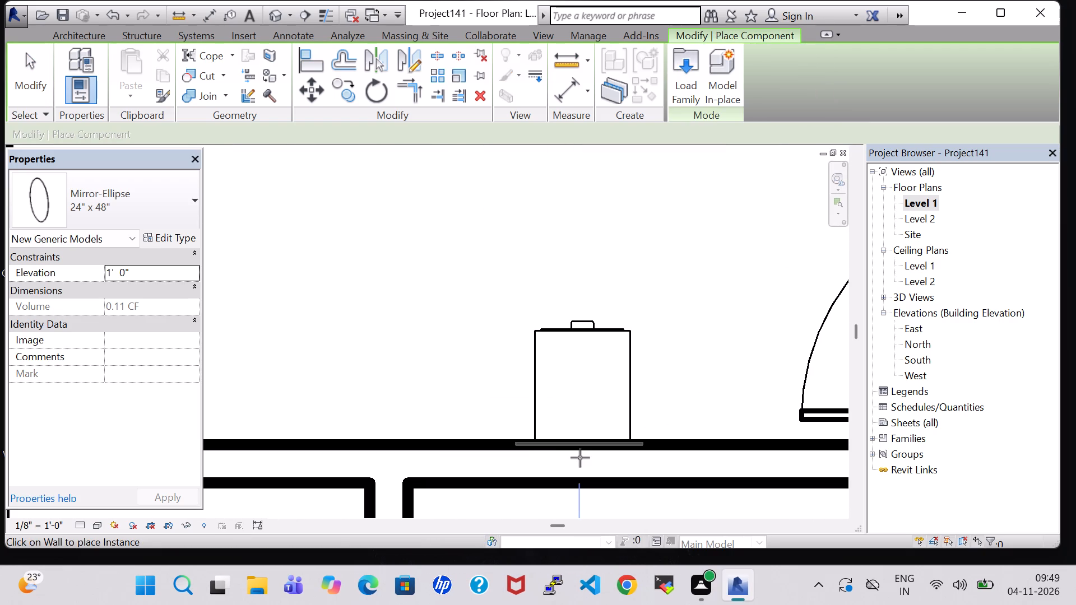
left_click(580, 458)
key("Escape")
key("Escape")
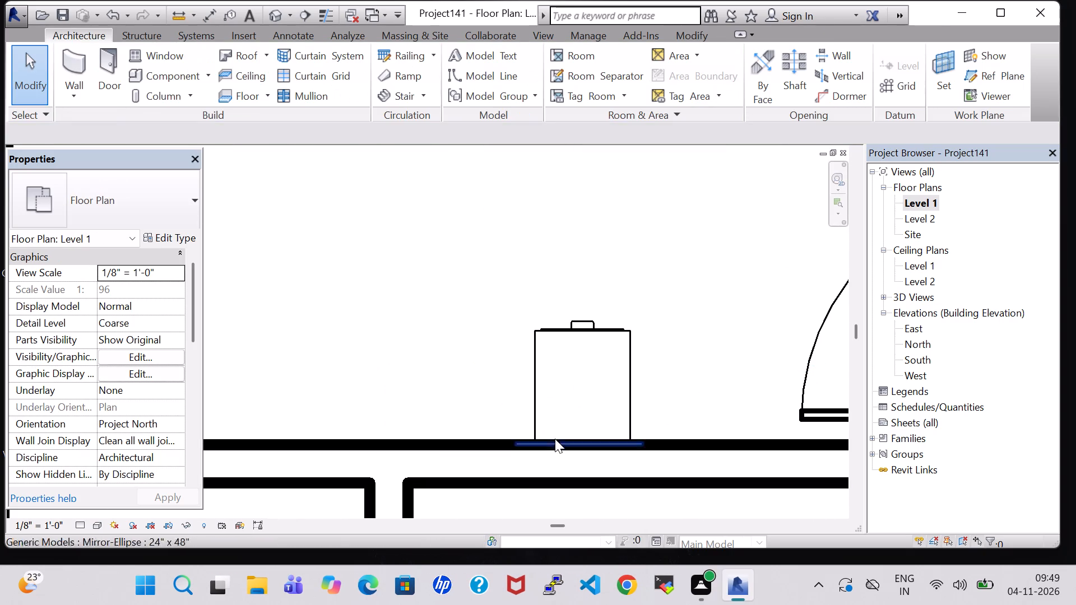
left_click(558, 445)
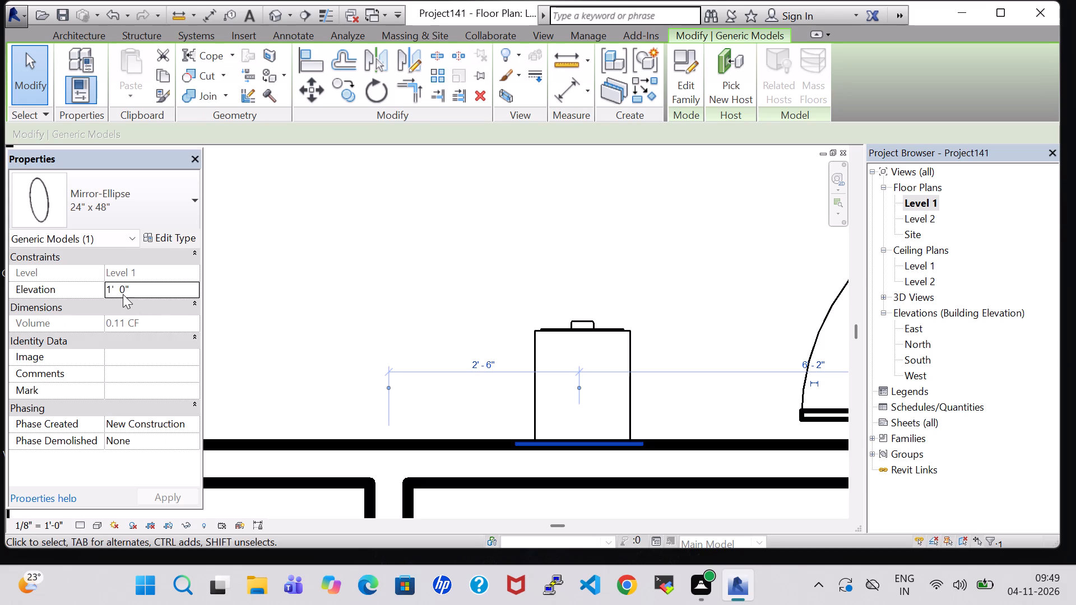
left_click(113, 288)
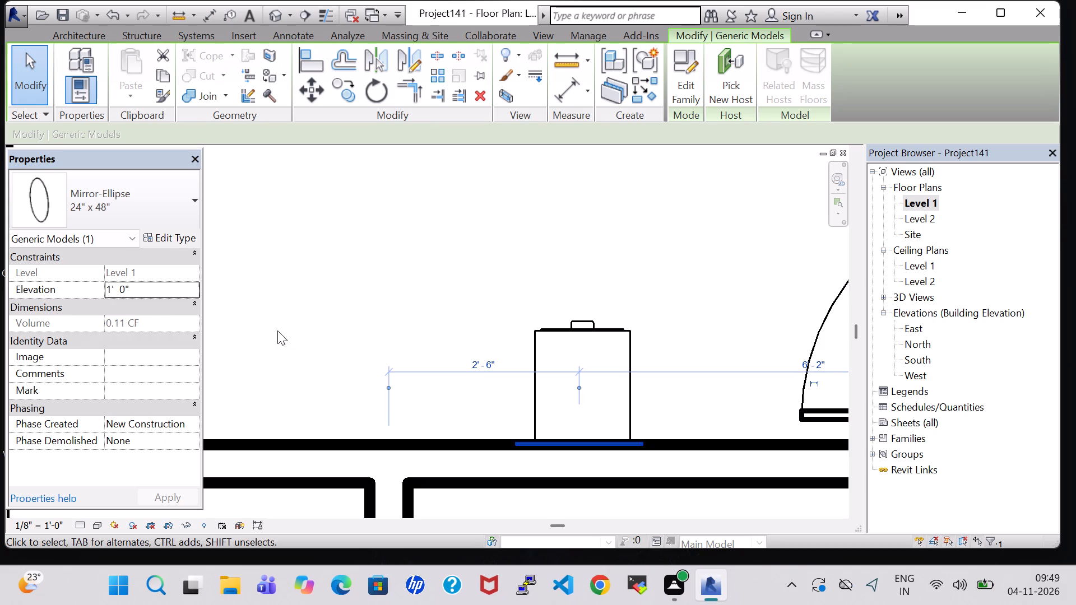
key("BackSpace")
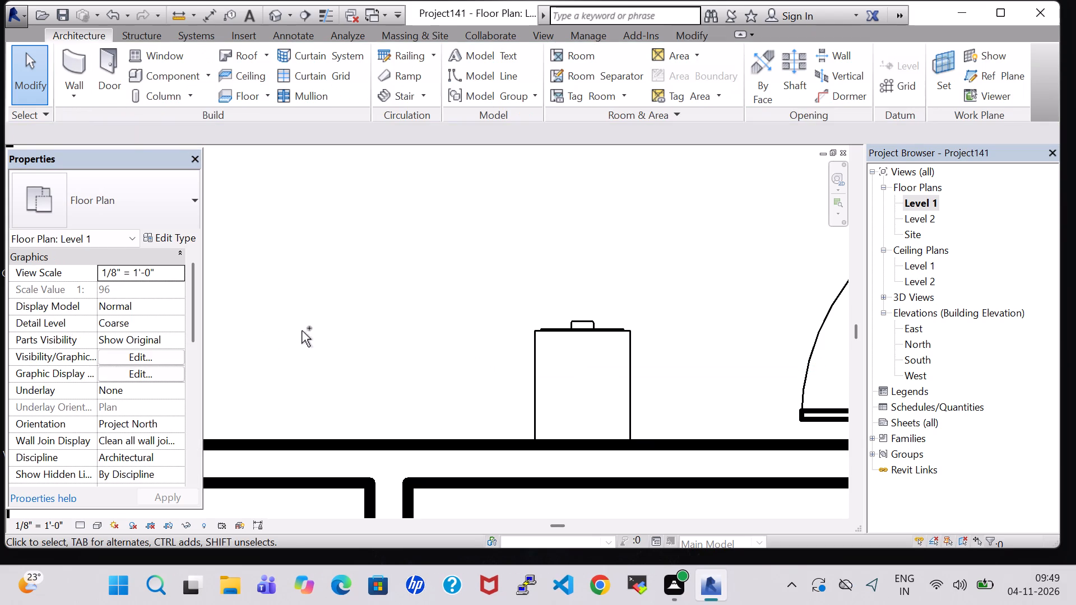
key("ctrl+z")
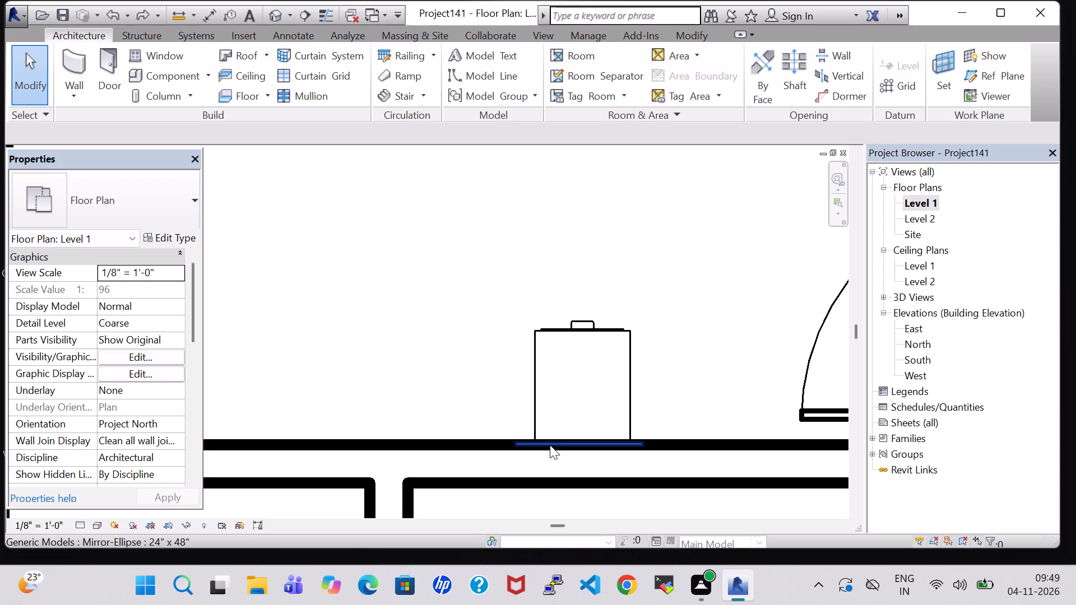
Set the elevation of the mirror behind the file cabinet to 3' 0".
left_click(550, 445)
left_click(112, 294)
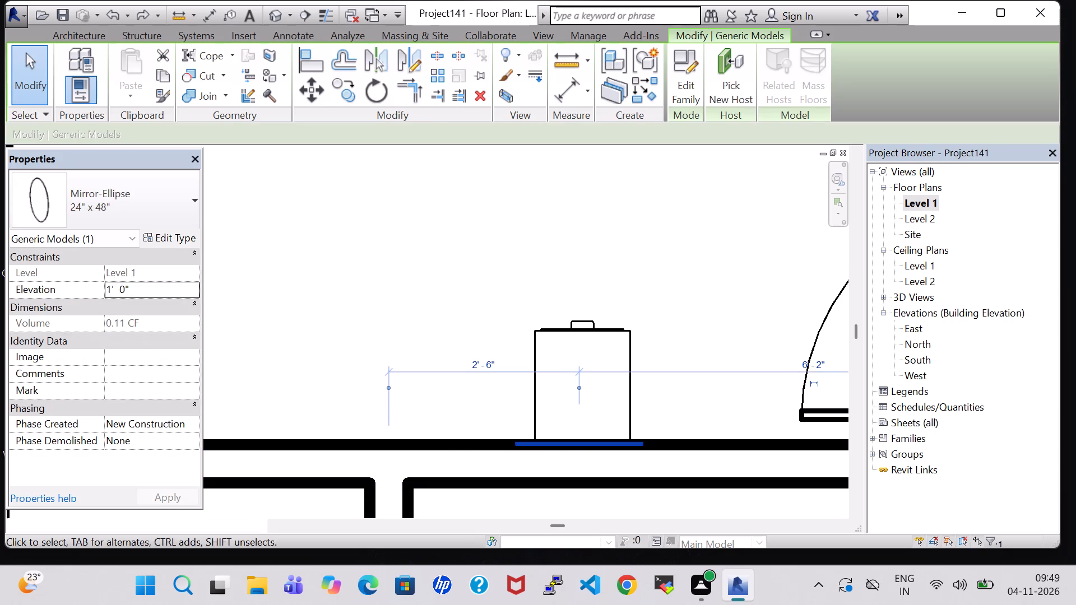
key("BackSpace")
key("3")
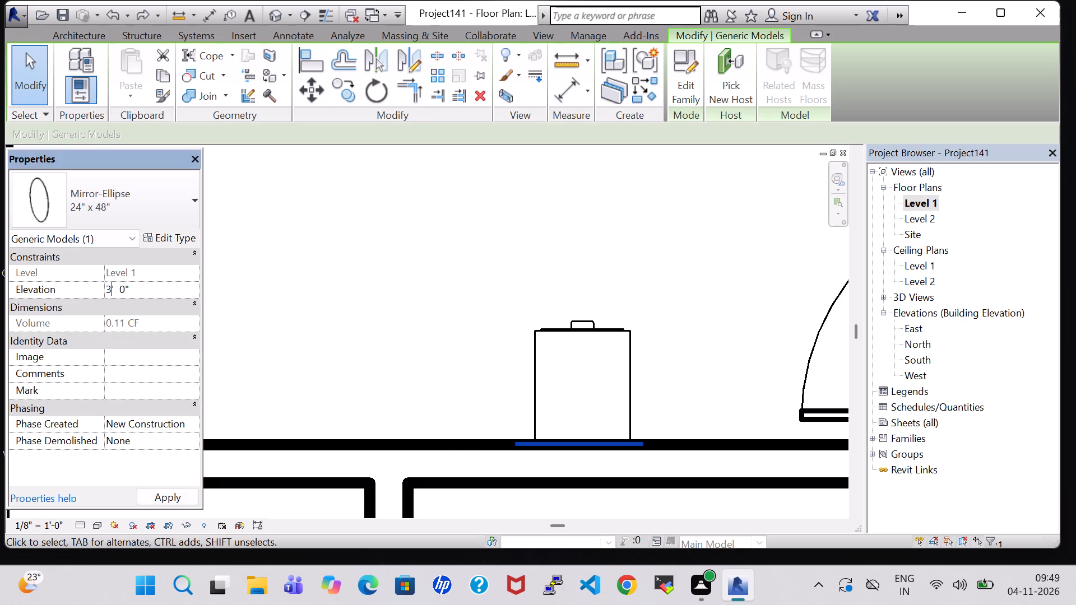
left_click(126, 294)
key("BackSpace")
left_click(305, 288)
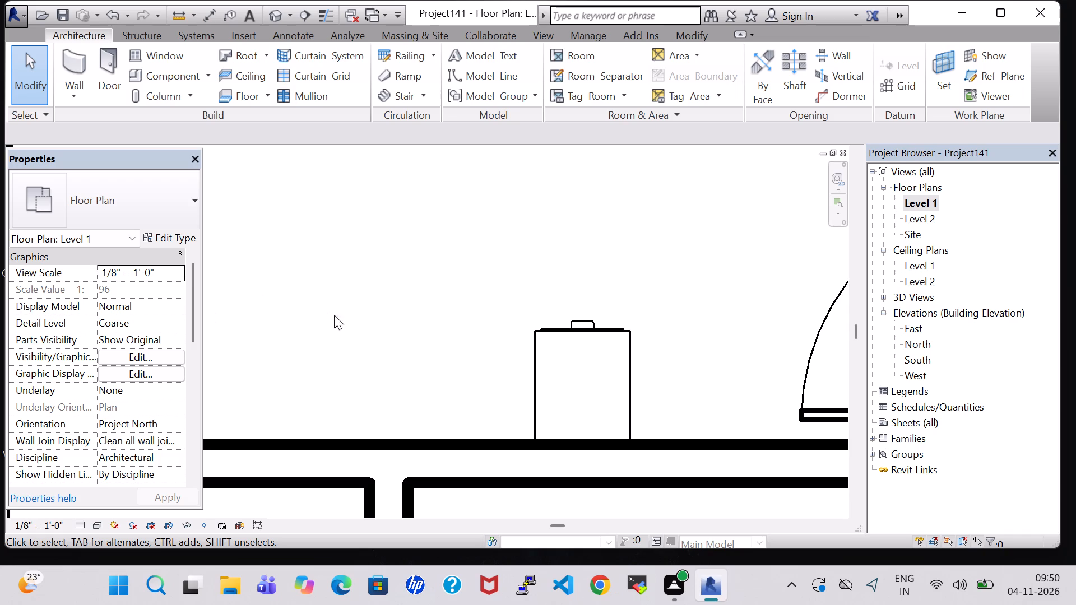
key("ctrl+z")
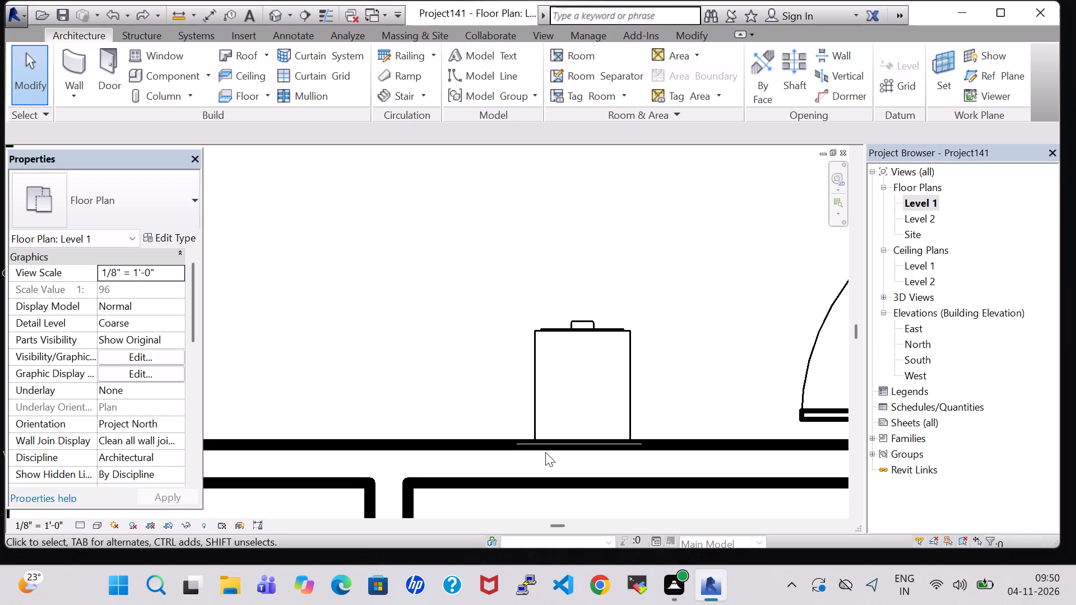
left_click(551, 445)
left_click(504, 353)
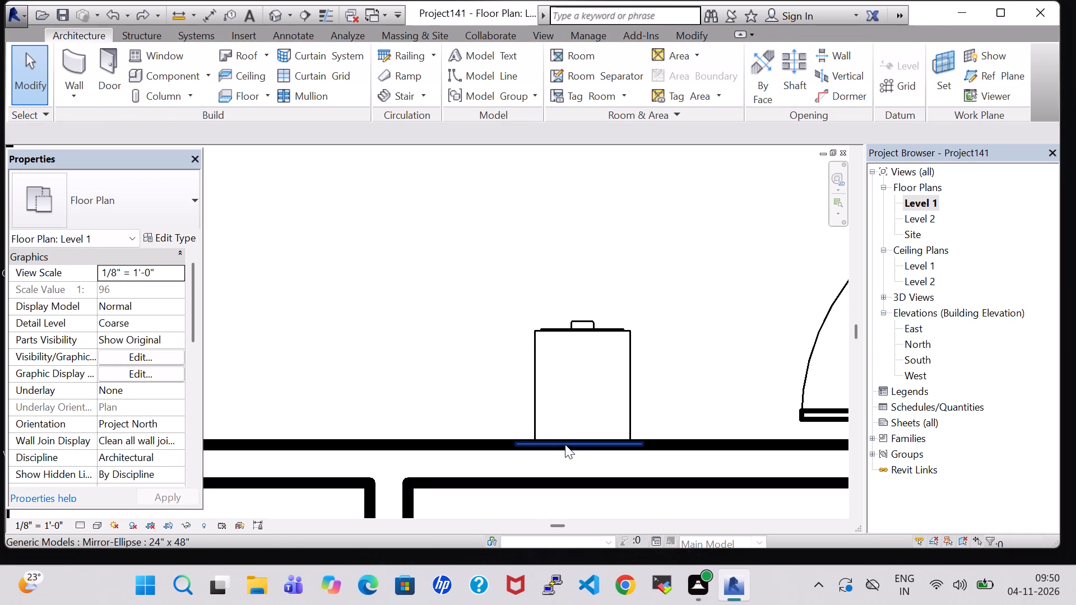
left_click(565, 444)
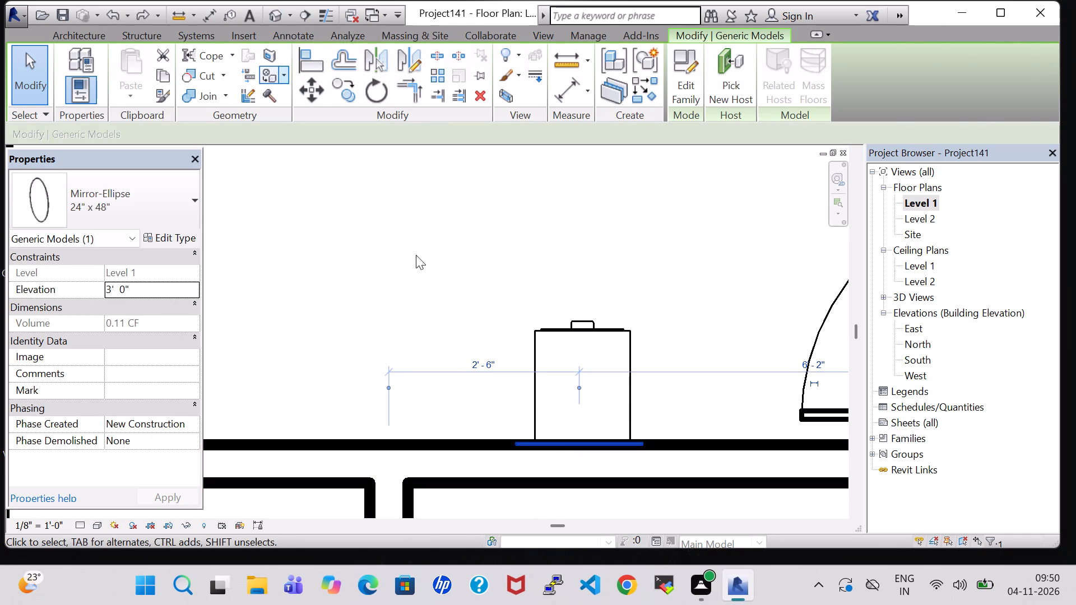
left_click(522, 190)
Nudge the 42" flat-screen TV two increments along its wall toward the bedroom door.
scroll(522, 195, "down", 9)
middle_click_drag(507, 200, 497, 224)
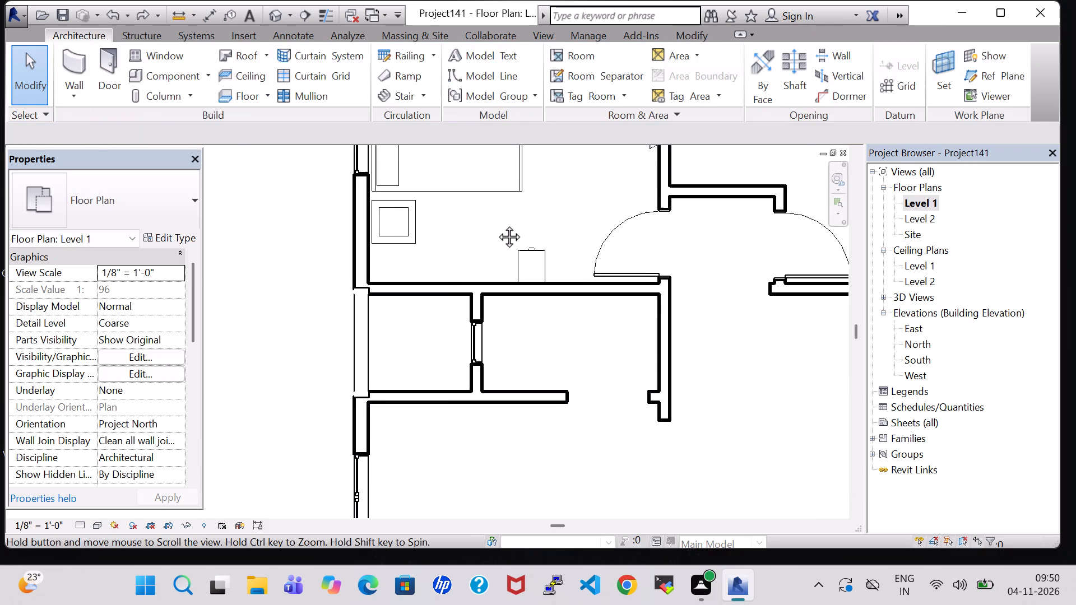
middle_click_drag(497, 224, 486, 290)
middle_click_drag(490, 269, 488, 379)
scroll(493, 359, "up", 1)
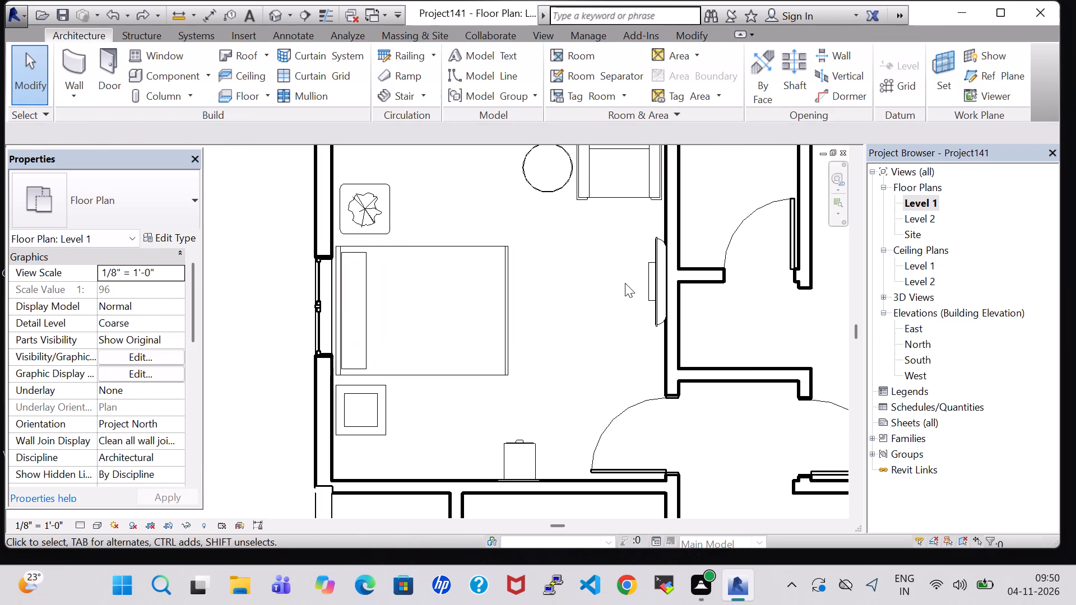
left_click(650, 285)
key("Down")
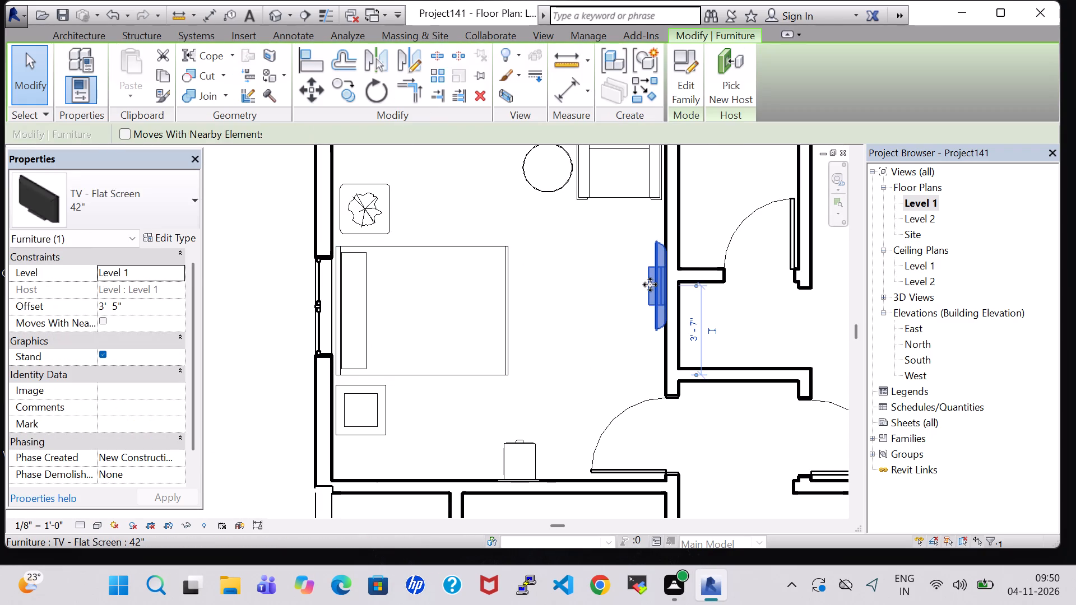
key("Down")
left_click(581, 281)
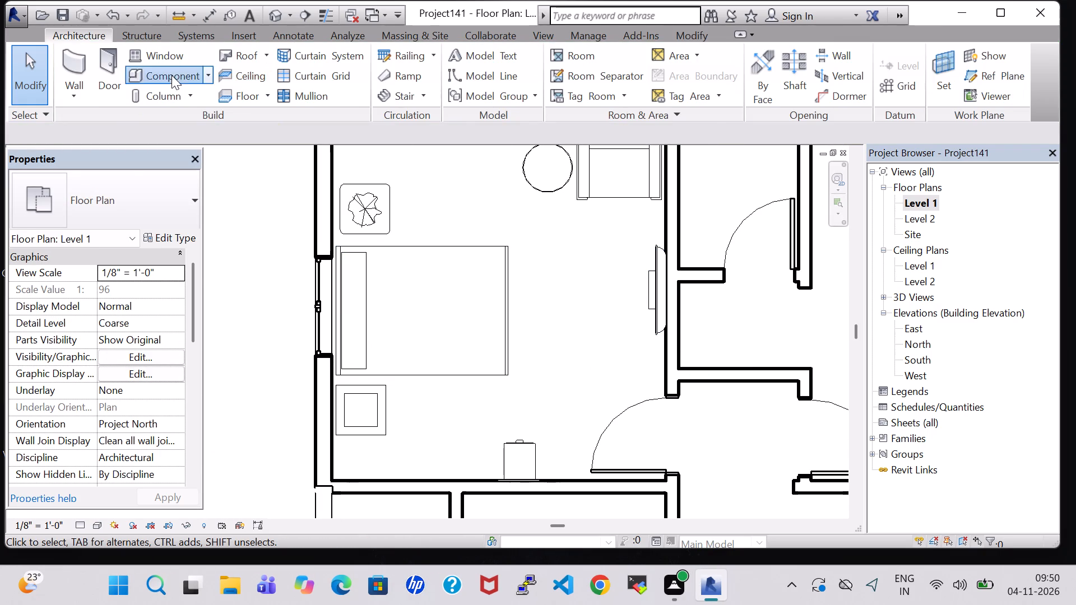
Load the Table-Rectangular family from the Tables folder of the Furniture library.
left_click(171, 75)
left_click(664, 89)
left_click(698, 84)
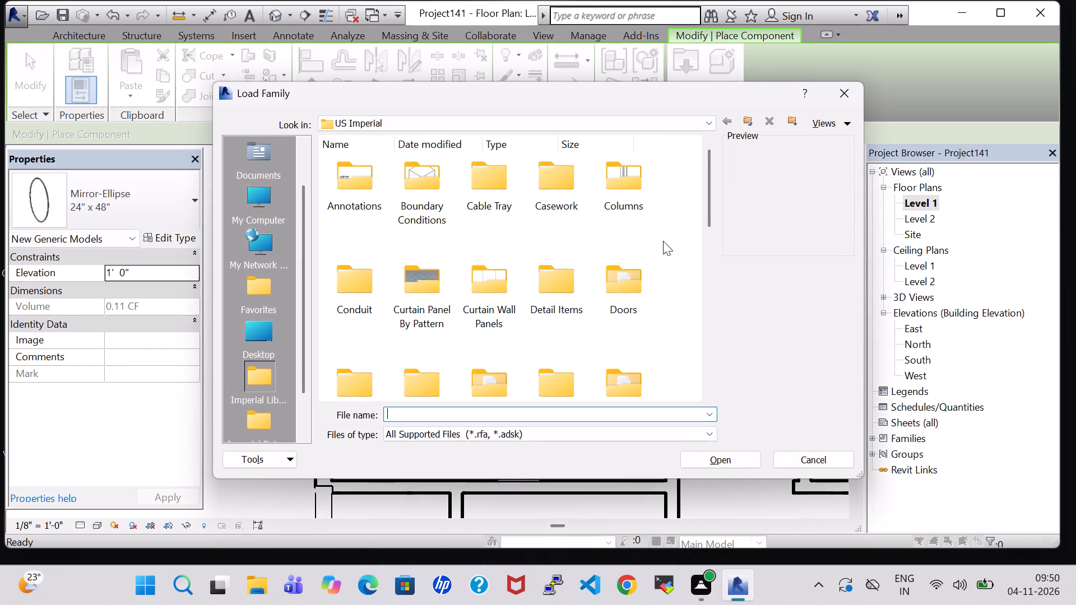
double_click(629, 377)
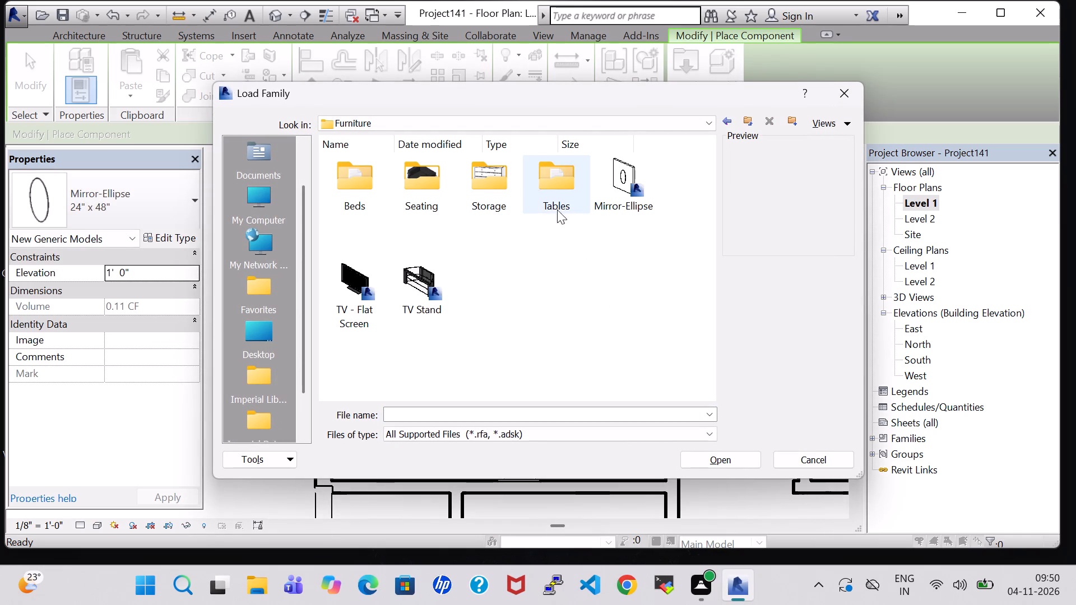
double_click(555, 201)
left_click(616, 276)
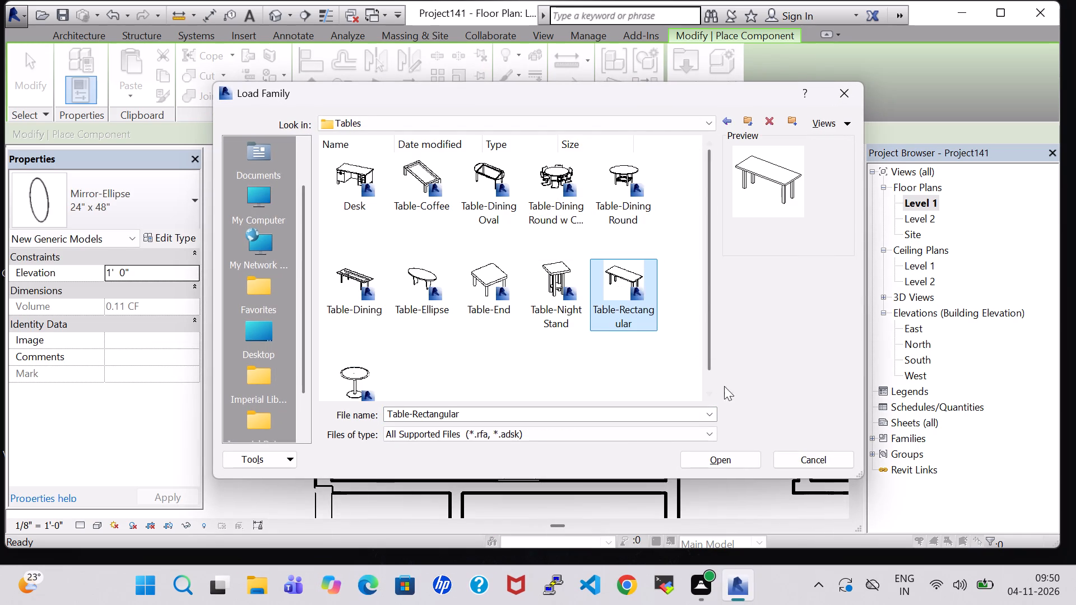
left_click(726, 457)
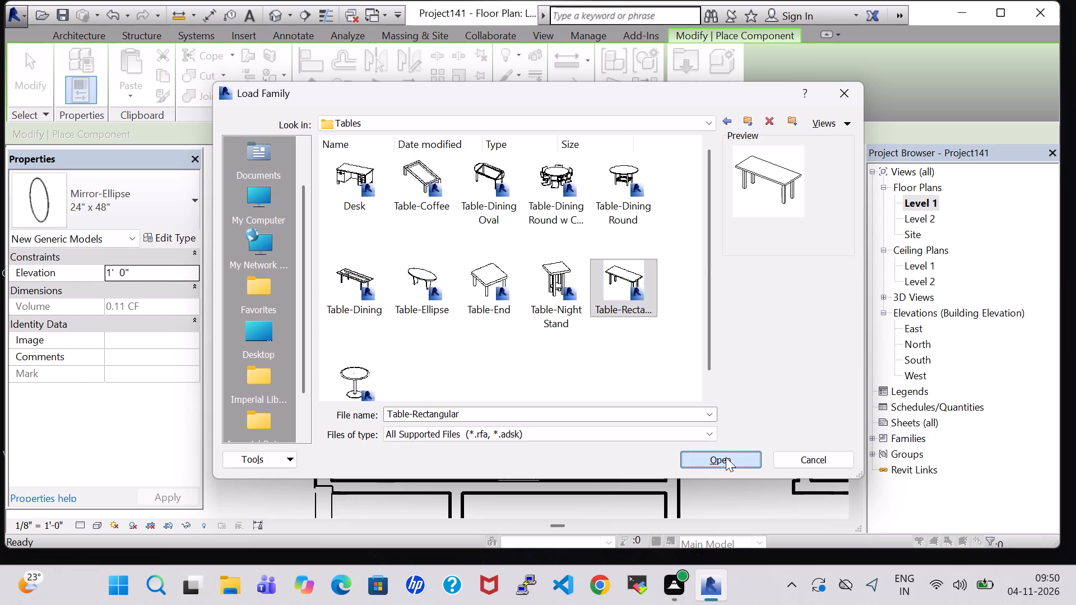
Place a Table-Rectangular 72" x 30" turned lengthwise against the wall beneath the 42" TV, facing the bed.
key("space")
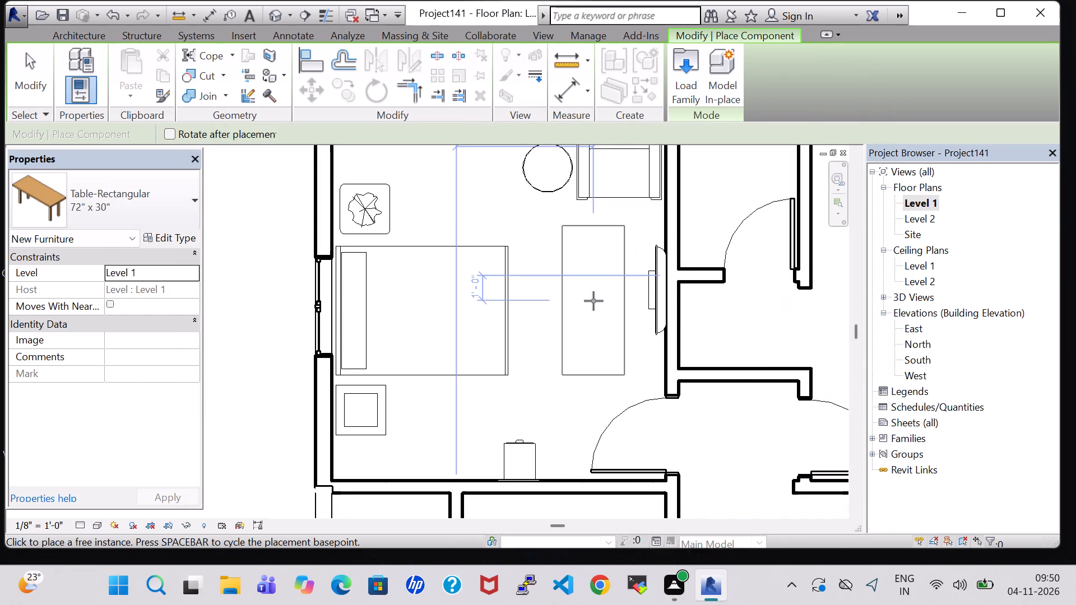
left_click(636, 296)
key("Escape")
key("Escape")
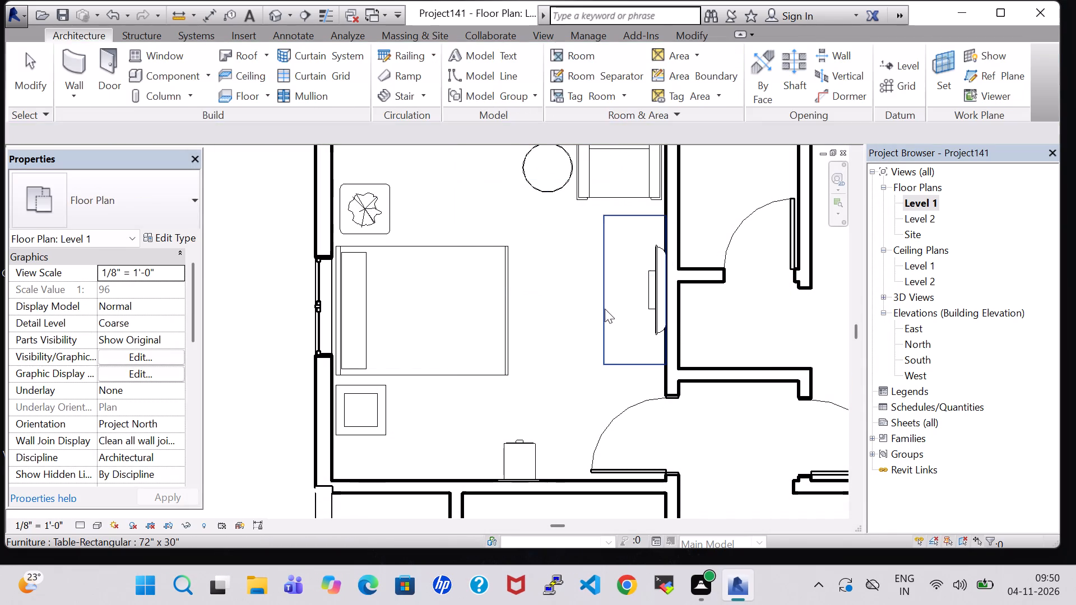
Set the rectangular table's type dimensions to length 5' 0", height 2' 2" and width 2' 0".
left_click(602, 307)
left_click(168, 232)
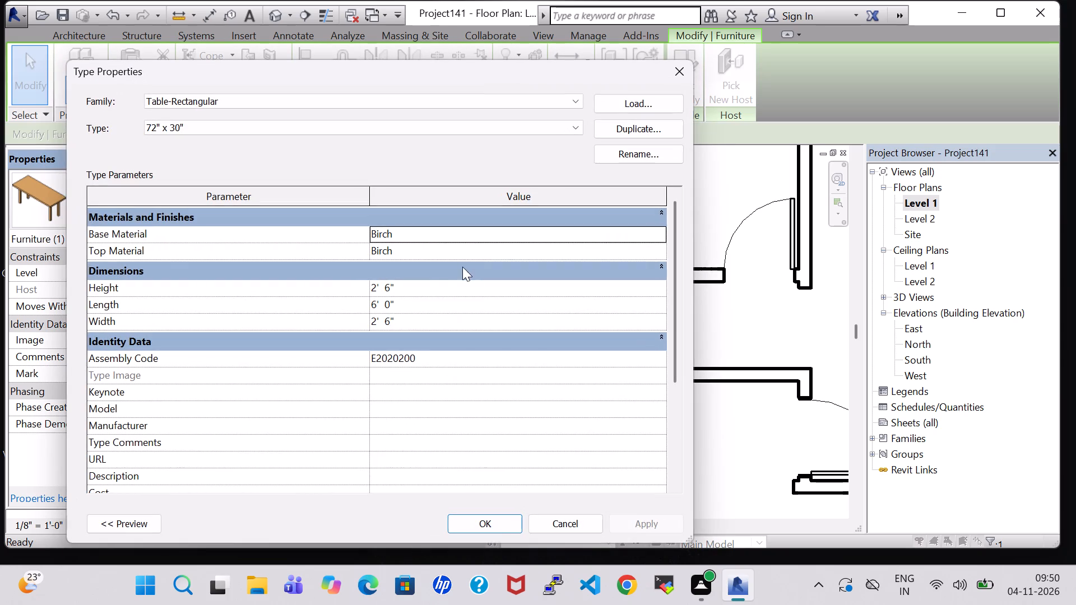
double_click(375, 306)
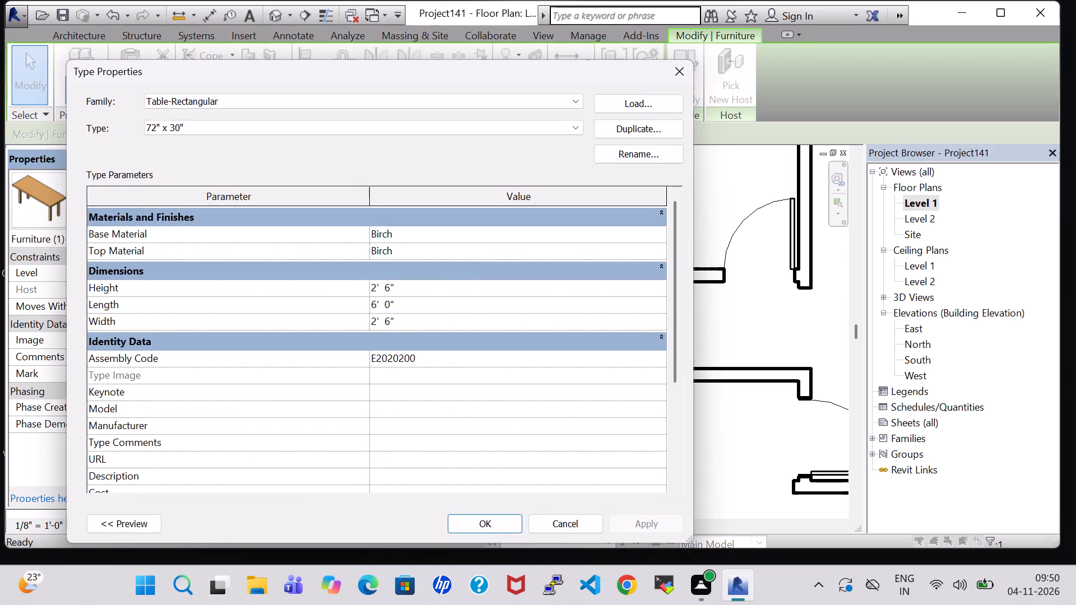
key("BackSpace")
key("5")
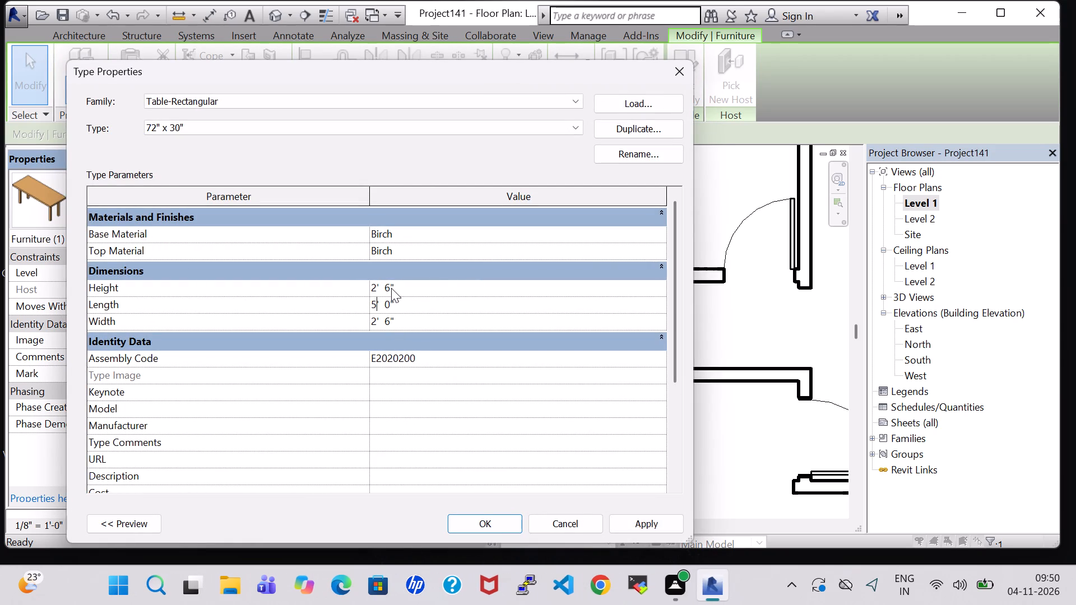
left_click(392, 288)
key("BackSpace")
key("2")
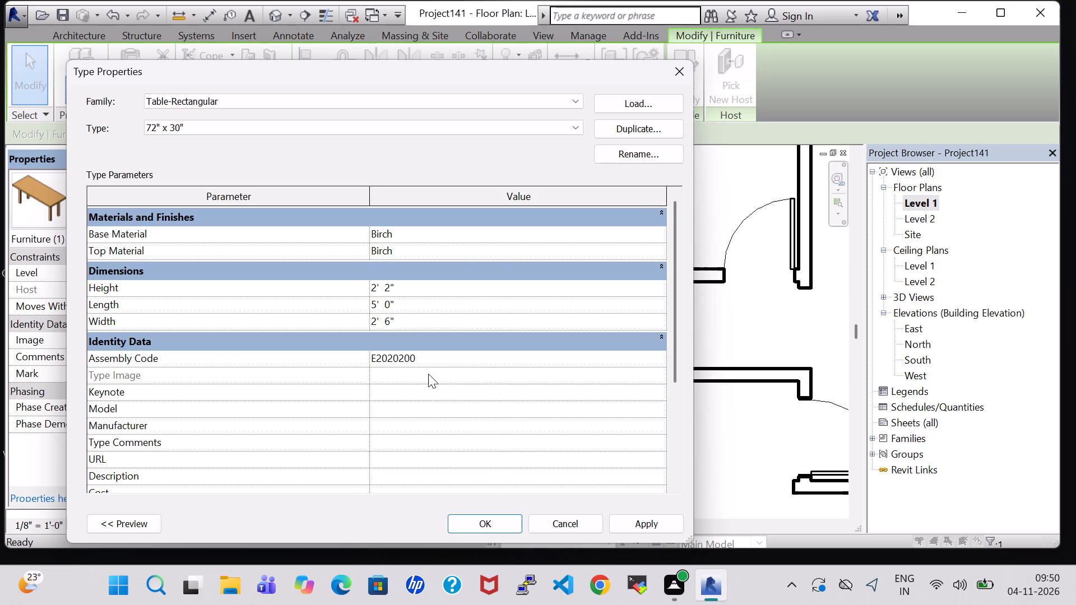
left_click(392, 322)
key("BackSpace")
key("0")
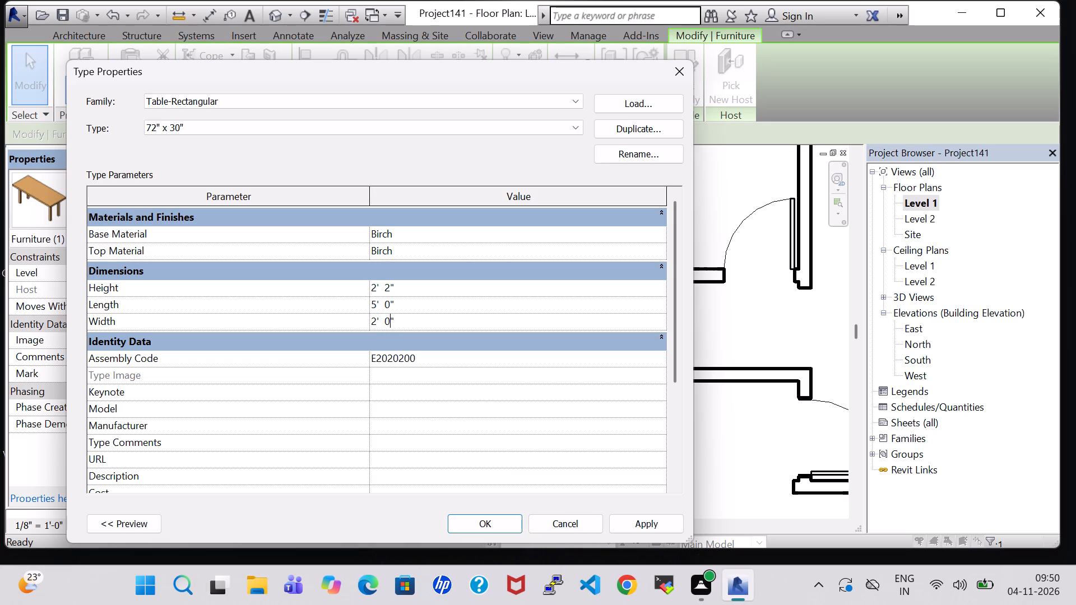
left_click(497, 523)
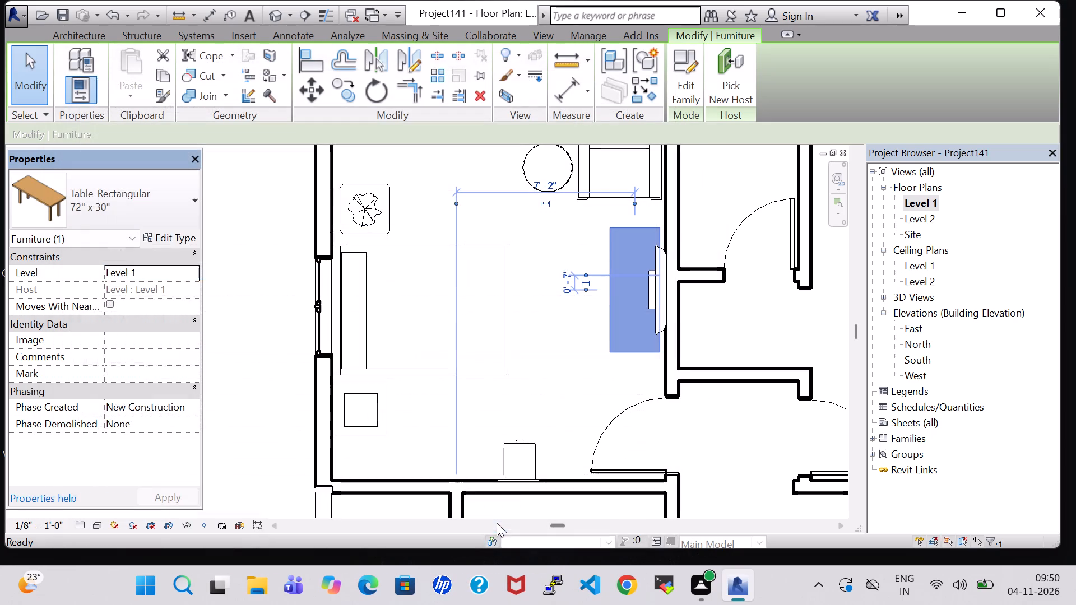
Nudge the rectangular table one increment toward the TV wall.
left_click(592, 371)
left_click(618, 353)
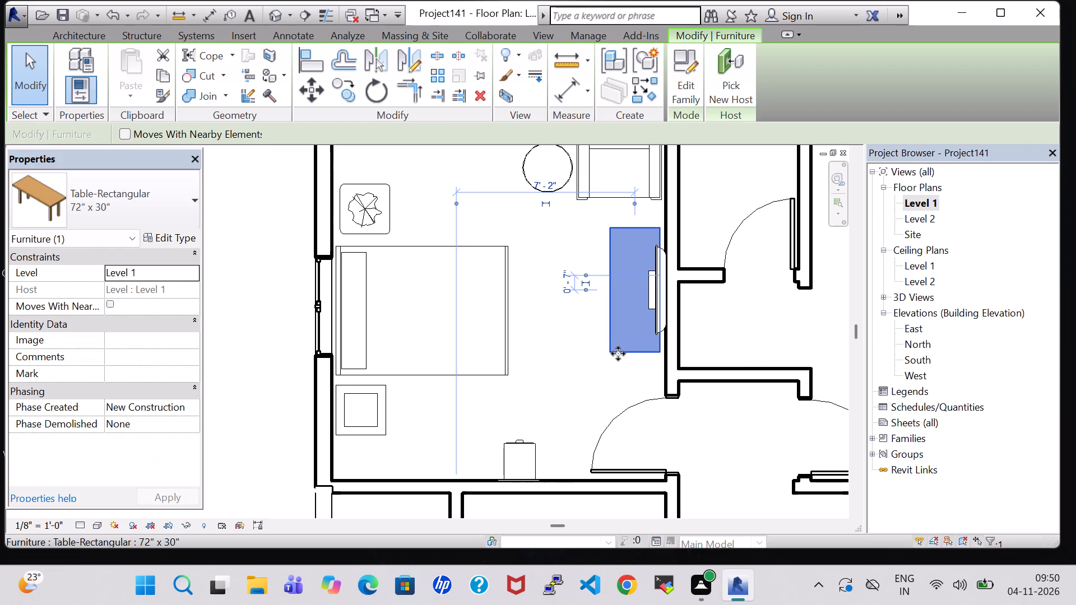
key("Right")
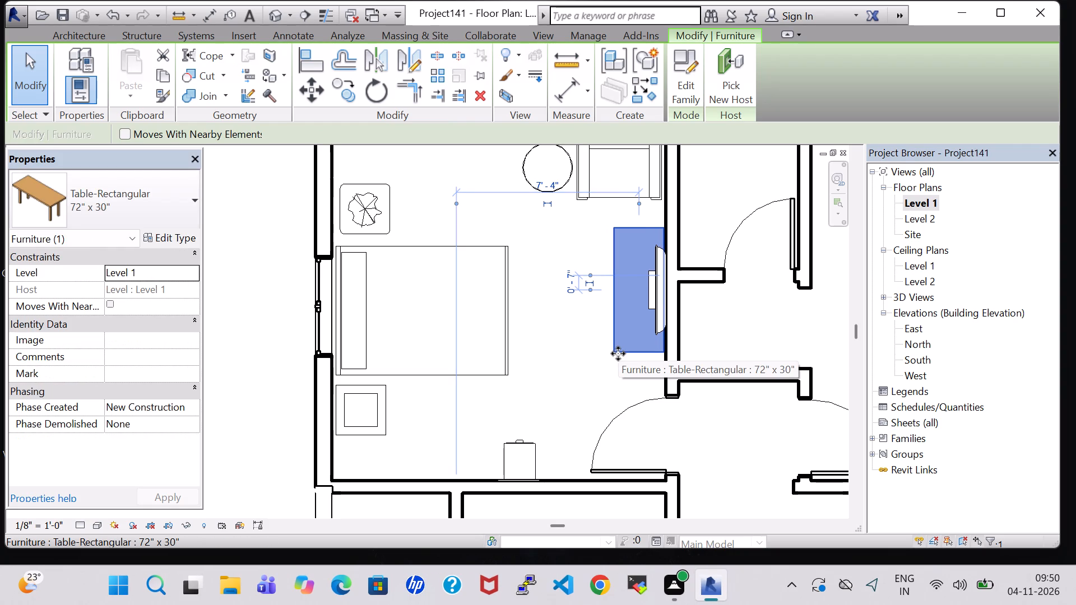
Set the rectangular table's type width to 1' 6".
left_click(166, 243)
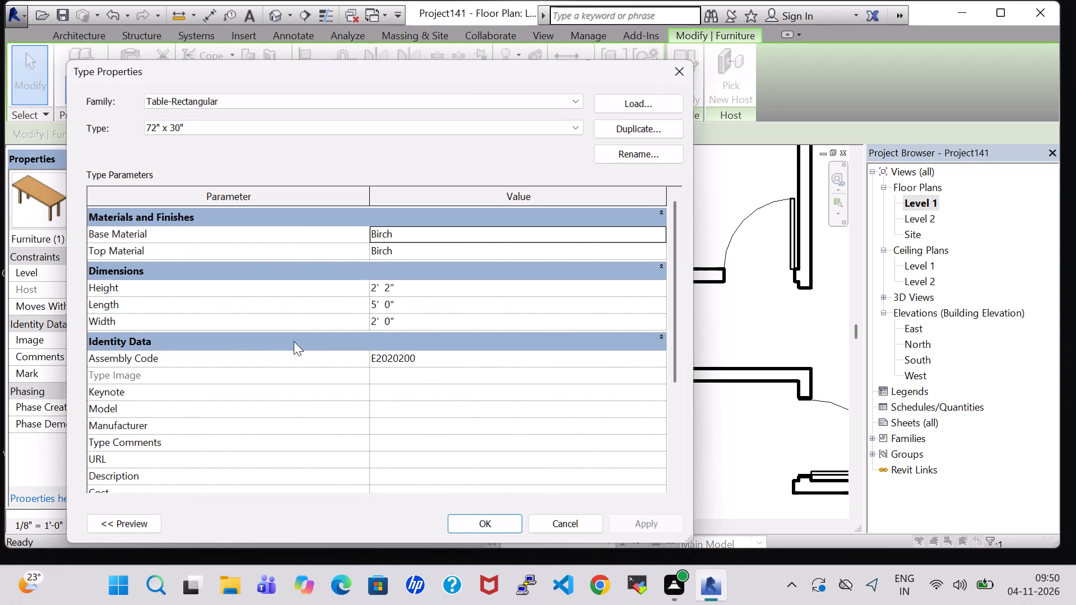
double_click(375, 322)
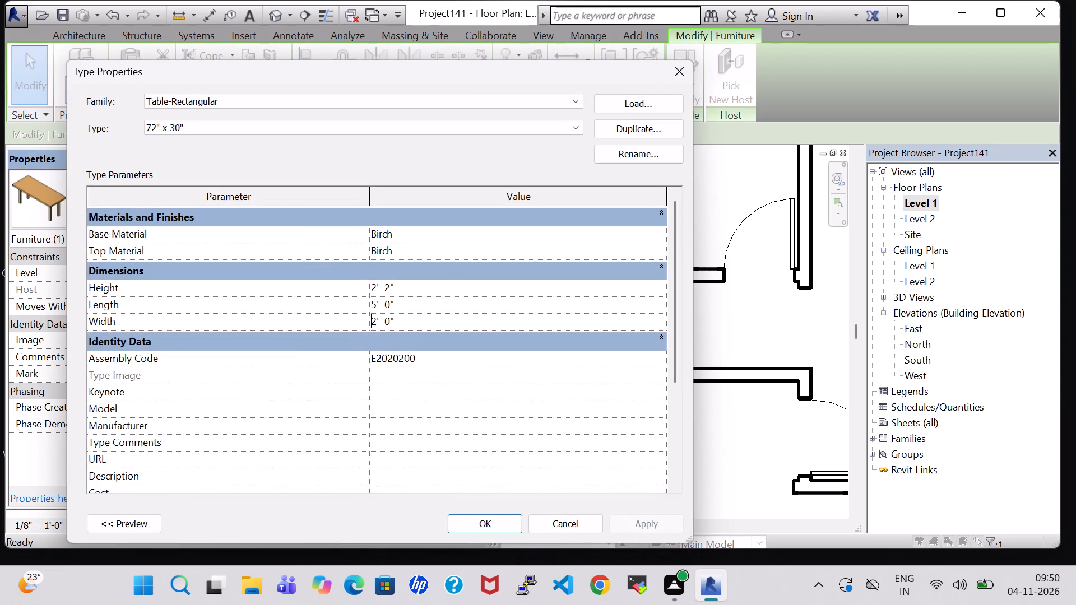
key("BackSpace")
key("1")
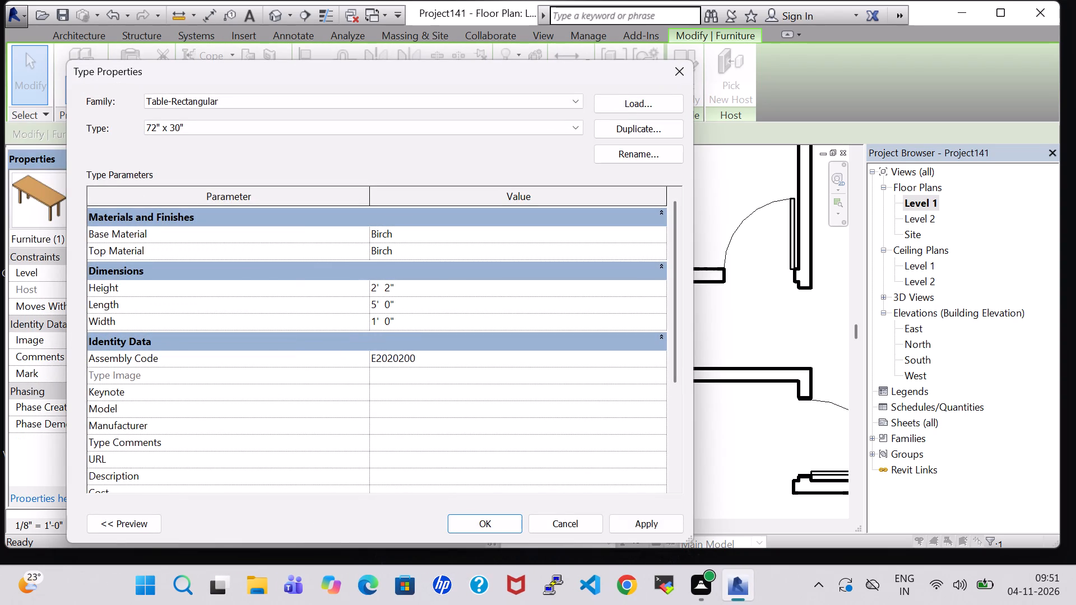
left_click(389, 324)
key("BackSpace")
key("6")
left_click(494, 520)
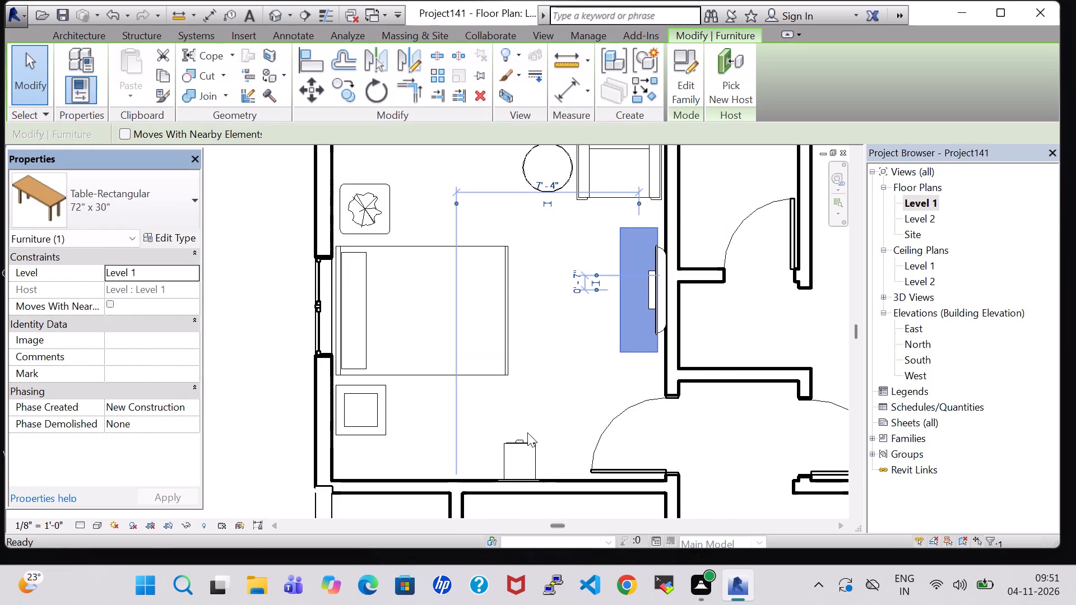
Nudge the rectangular table two increments toward the TV wall and two increments along it toward the bedroom door.
left_click(548, 408)
left_click(633, 352)
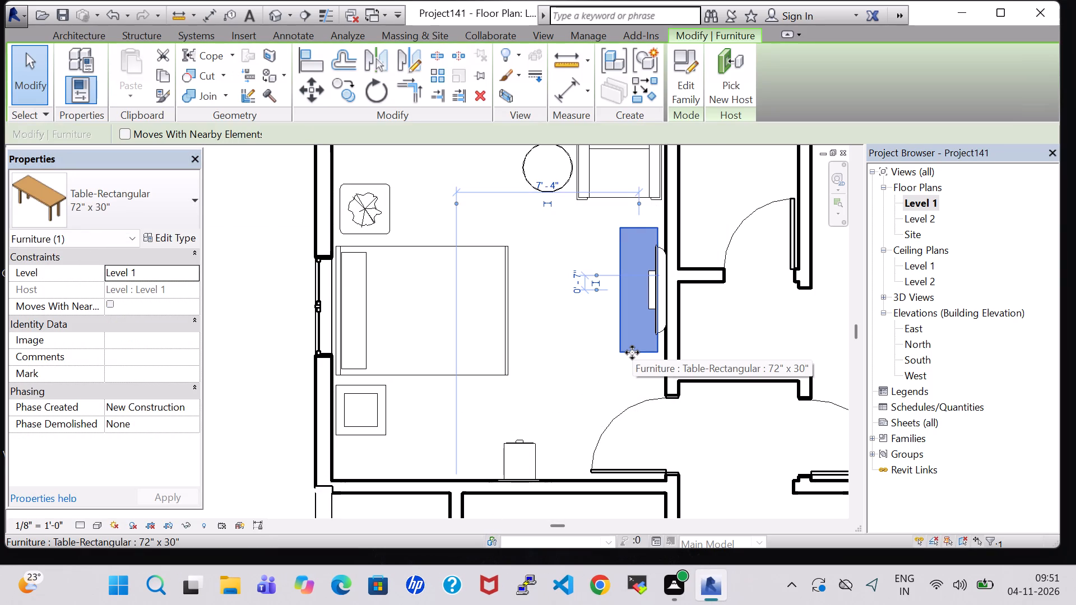
key("Right")
key("Right")
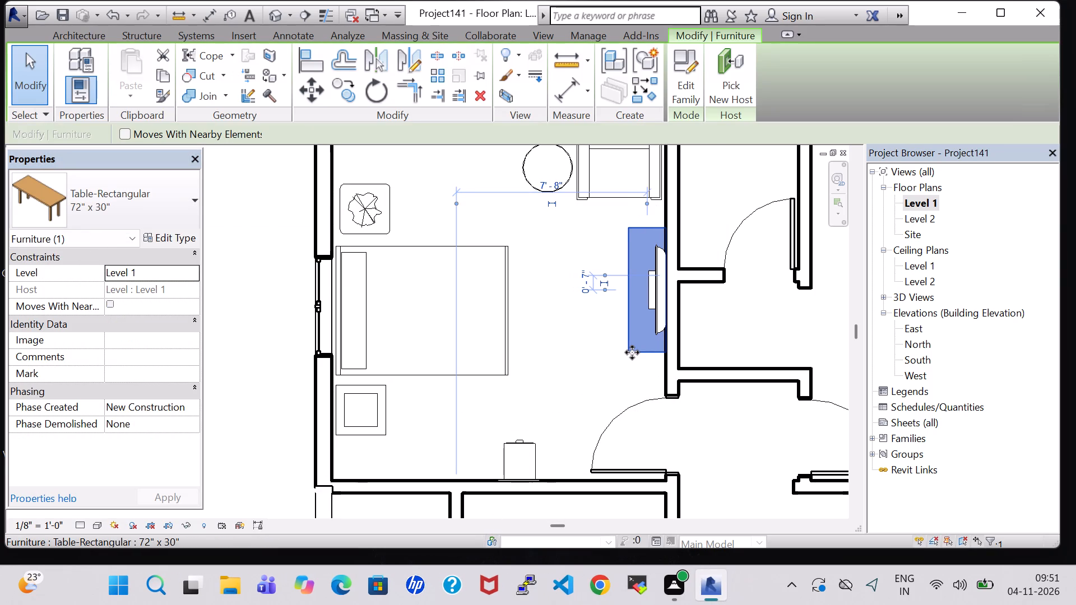
key("Down")
key("Down")
left_click(584, 336)
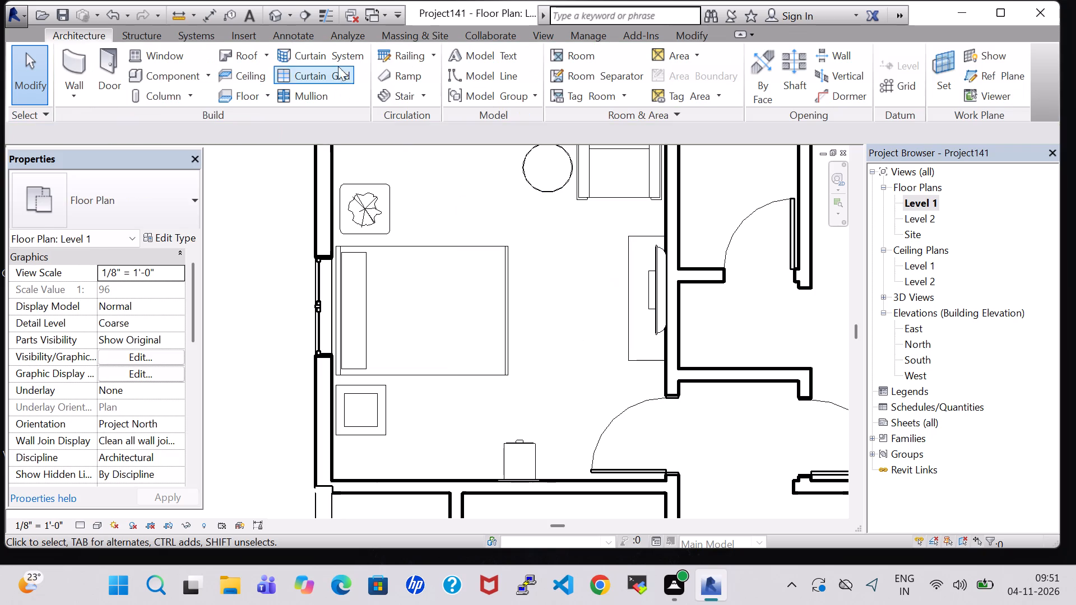
In the 3D view, set the mattress material of the Bed-Shaker Queen 62" x 83" to Plywood, Sheathing.
left_click(272, 12)
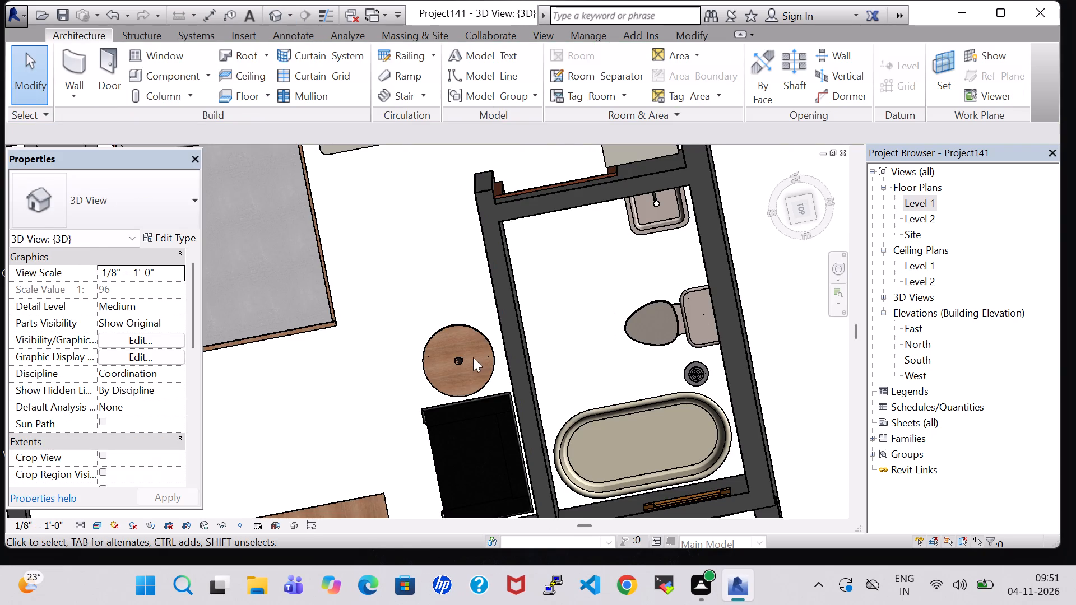
scroll(472, 357, "down", 4)
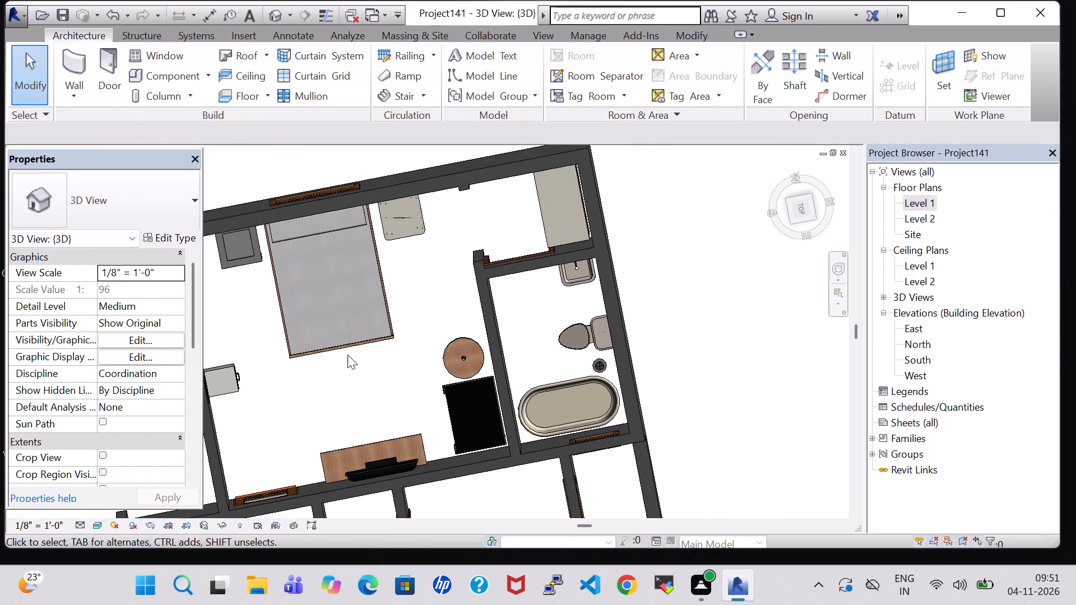
left_click(339, 348)
left_click(161, 238)
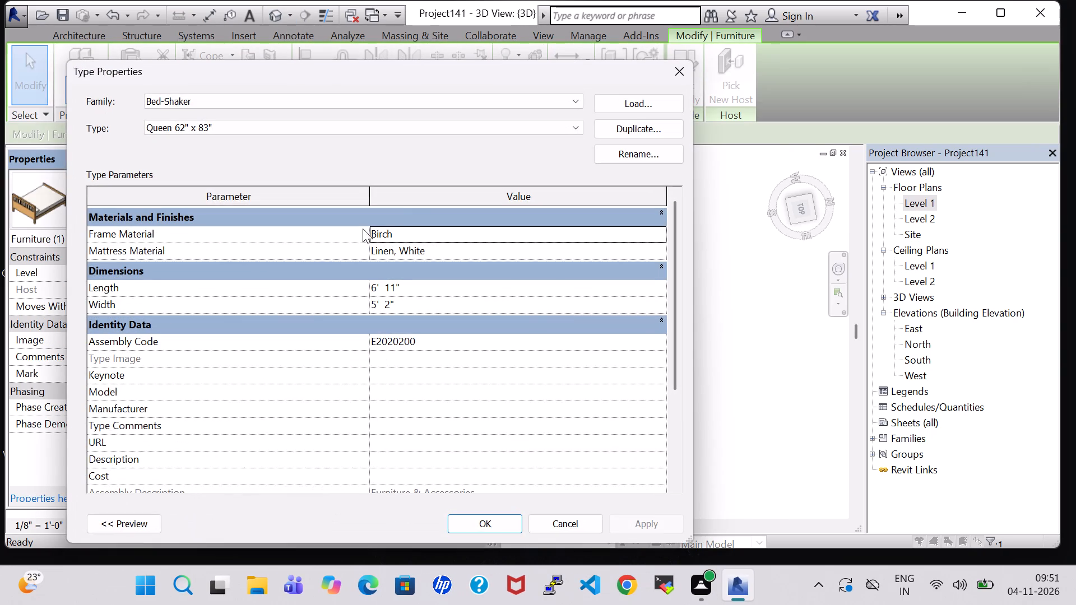
left_click(660, 242)
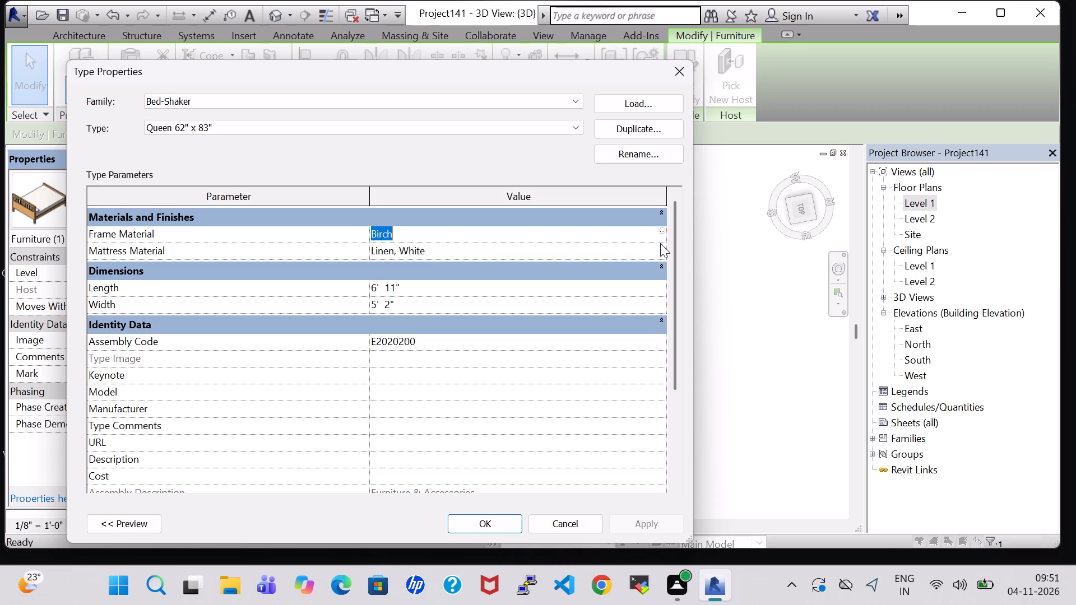
left_click(665, 247)
scroll(420, 331, "down", 3)
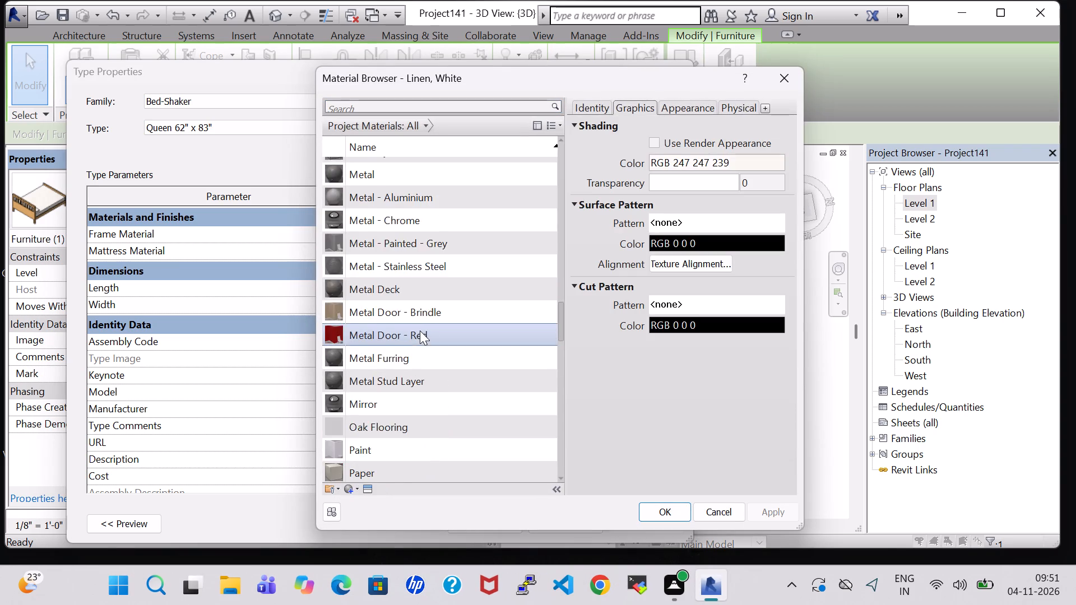
scroll(420, 331, "down", 7)
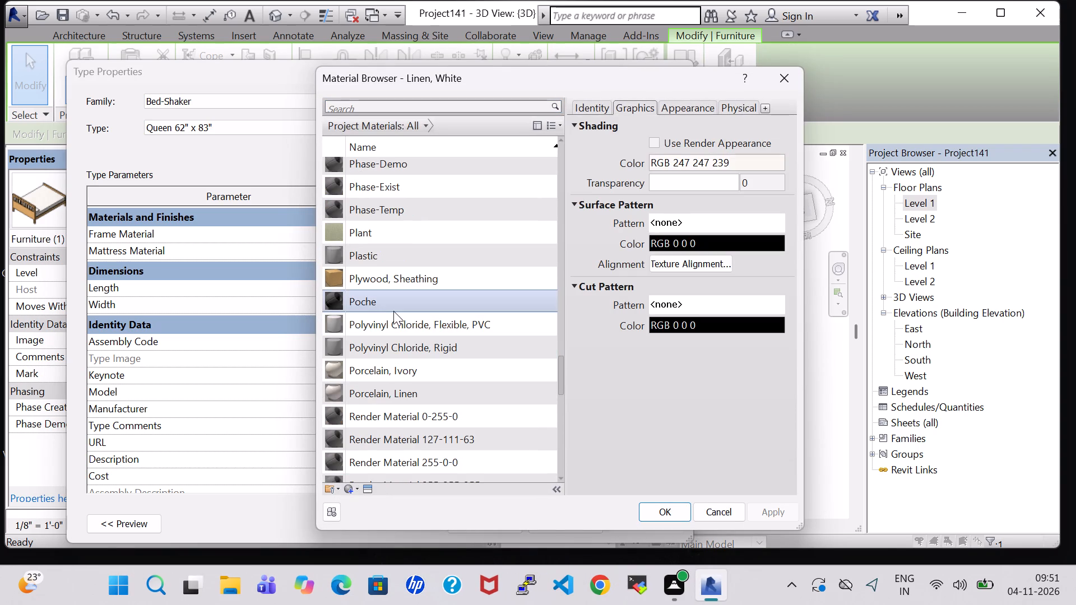
left_click(382, 282)
left_click(653, 515)
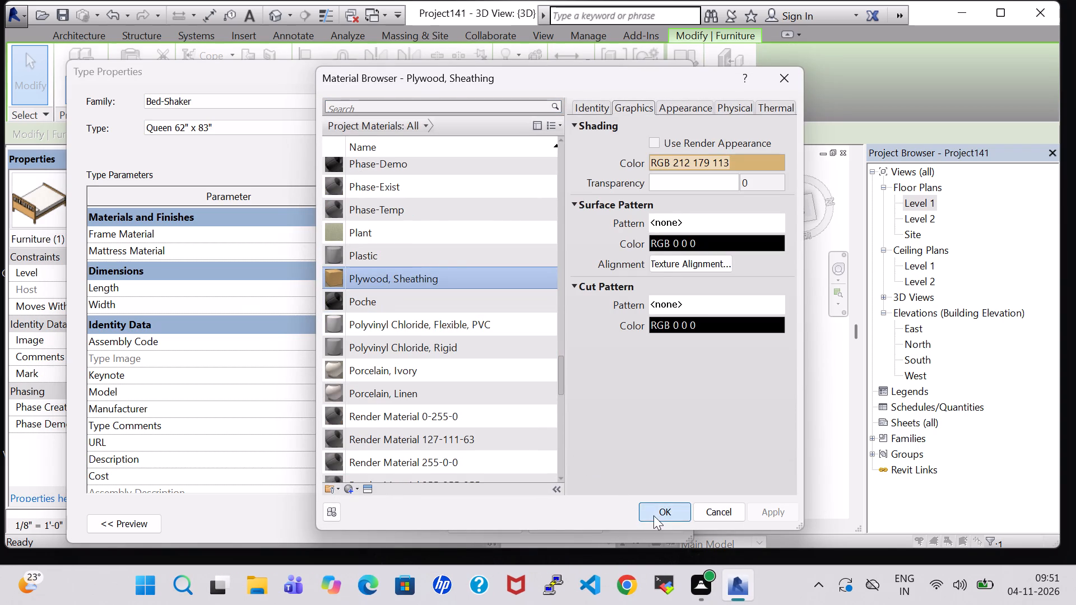
left_click(485, 519)
left_click(426, 314)
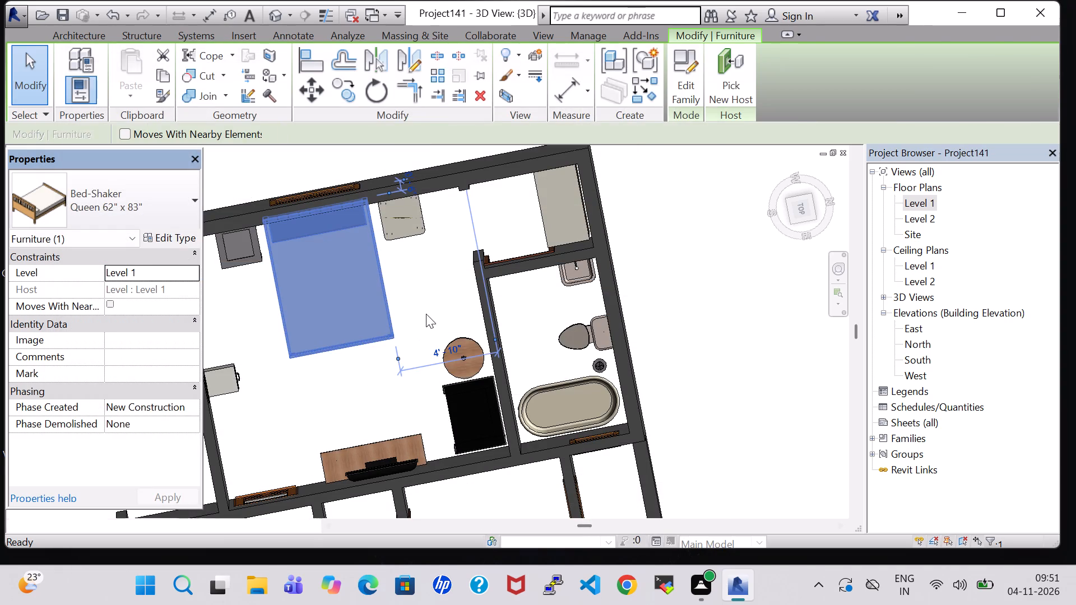
Examine the bed's new material and the furnished bedroom and bathroom in 3D from several angles.
middle_click_drag(379, 399, 382, 311, "shift")
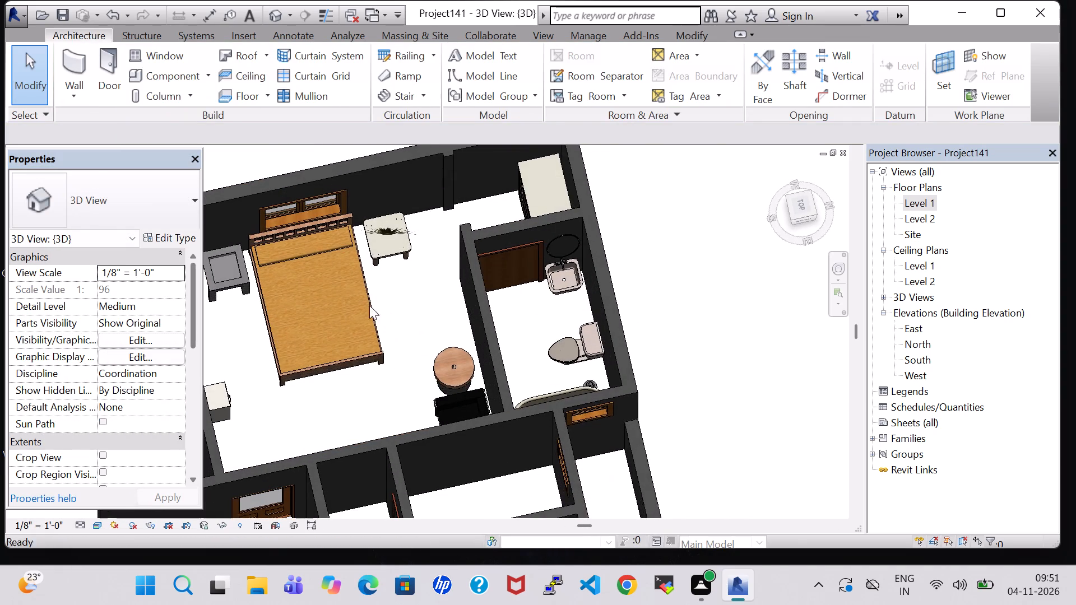
scroll(379, 286, "up", 1)
middle_click_drag(388, 290, 428, 298)
middle_click_drag(301, 224, 590, 477)
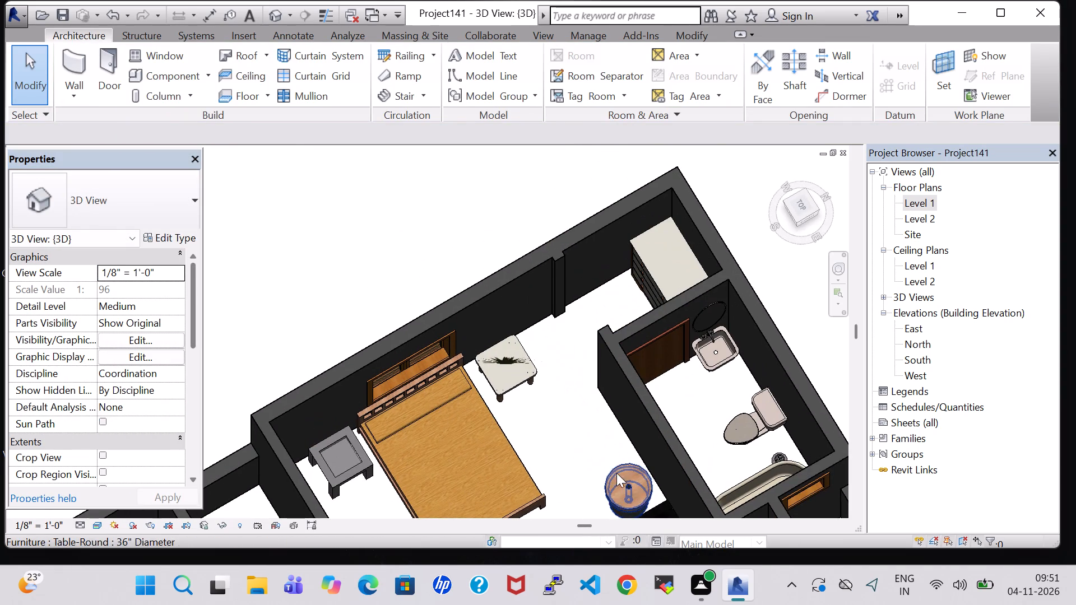
middle_click_drag(698, 415, 659, 362)
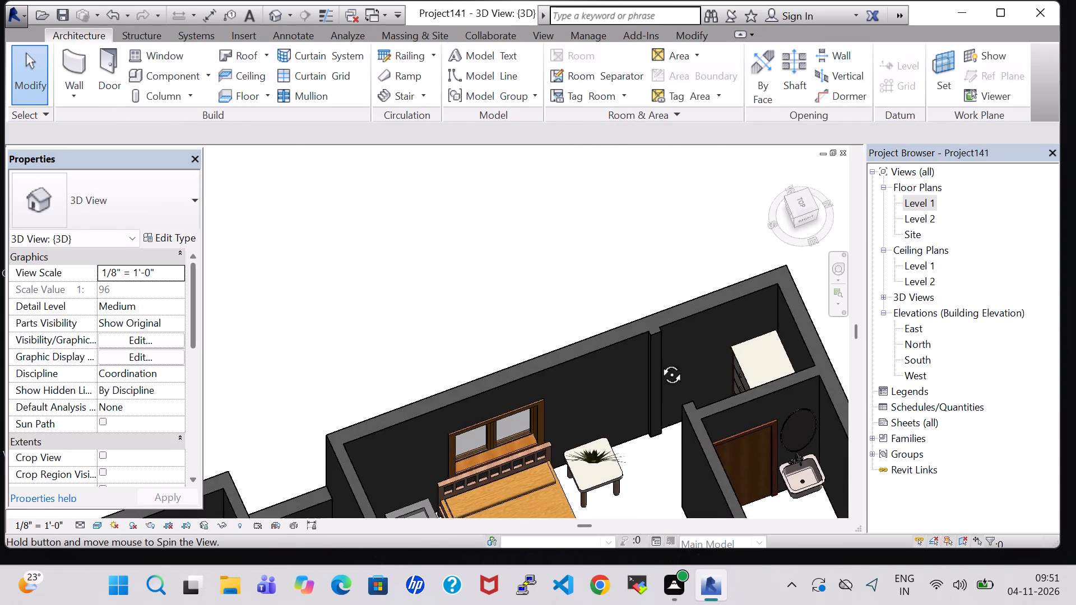
middle_click_drag(659, 362, 659, 451)
scroll(658, 448, "down", 5)
middle_click_drag(676, 455, 491, 313)
Nudge the round floor drain beside the bathtub one increment toward the toilet and one toward the wall behind the toilet.
scroll(570, 356, "up", 4)
middle_click_drag(577, 364, 580, 387, "shift")
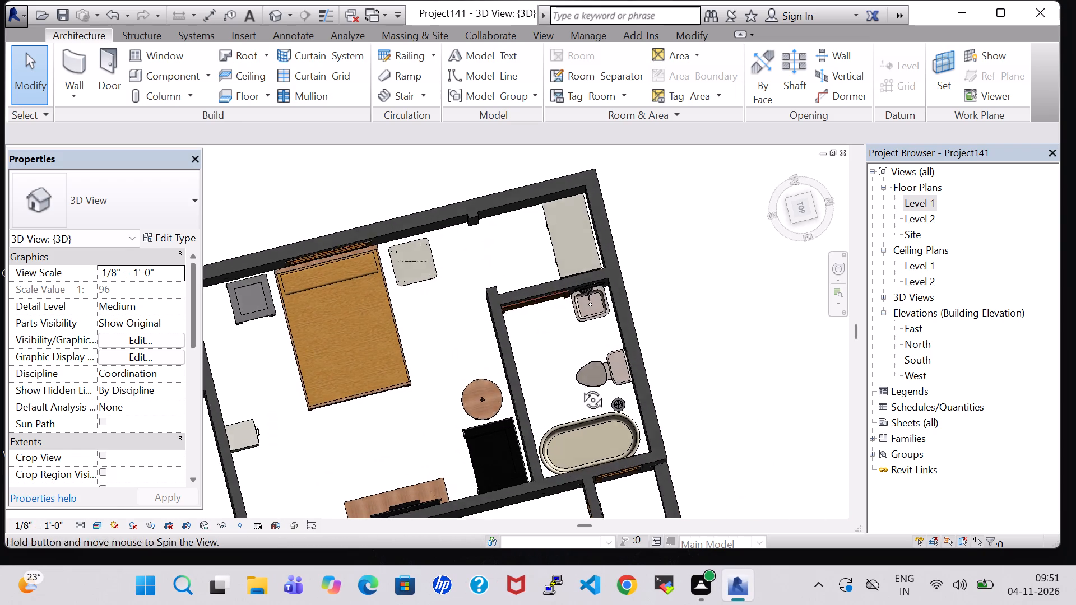
middle_click_drag(580, 387, 580, 390, "shift")
left_click(619, 398)
key("Up")
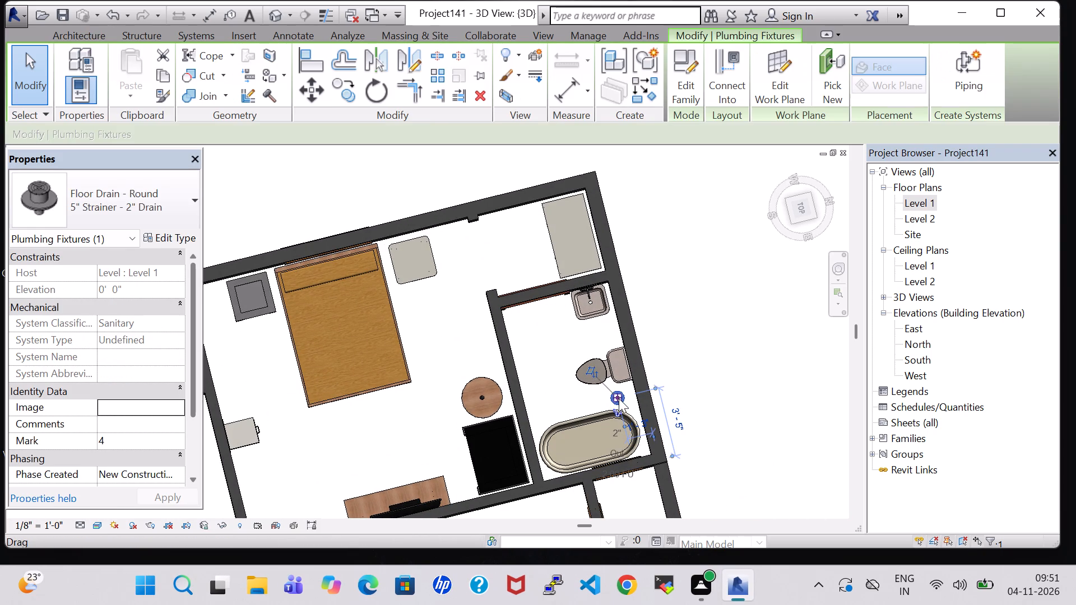
key("Right")
left_click(429, 355)
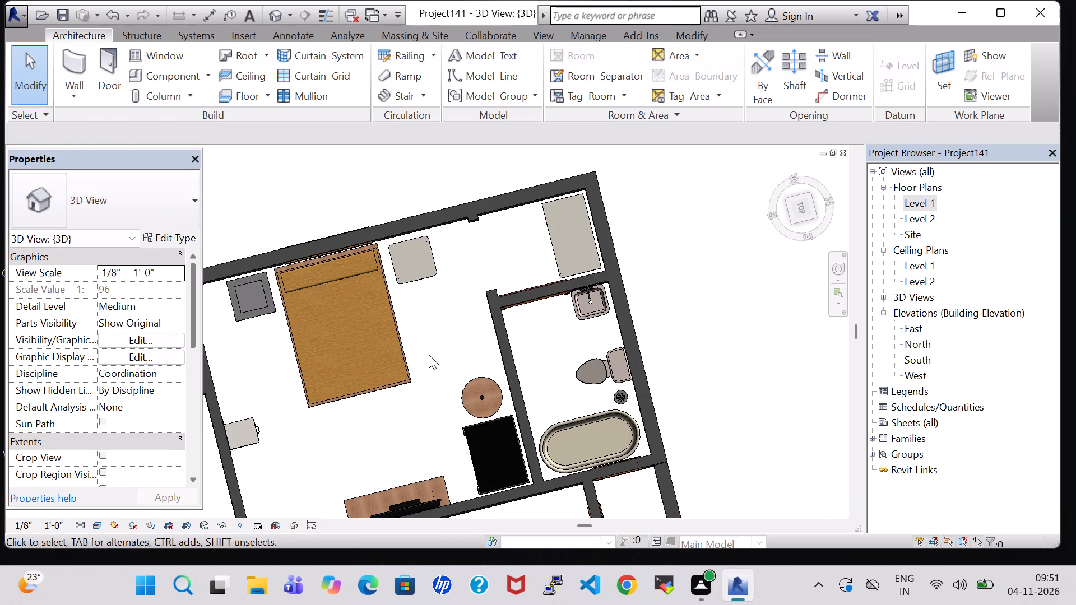
Set the cushion material of the Chair-Corbu armchair to Oak Flooring in its type properties.
scroll(429, 355, "down", 1)
middle_click_drag(416, 450, 406, 401, "shift")
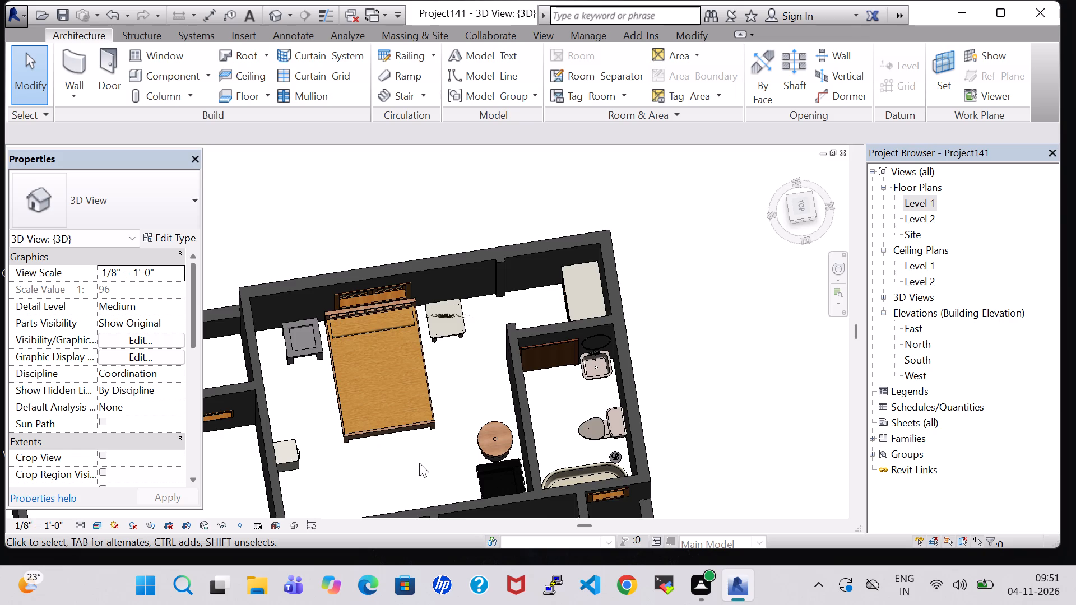
middle_click_drag(425, 464, 505, 482)
left_click(279, 253)
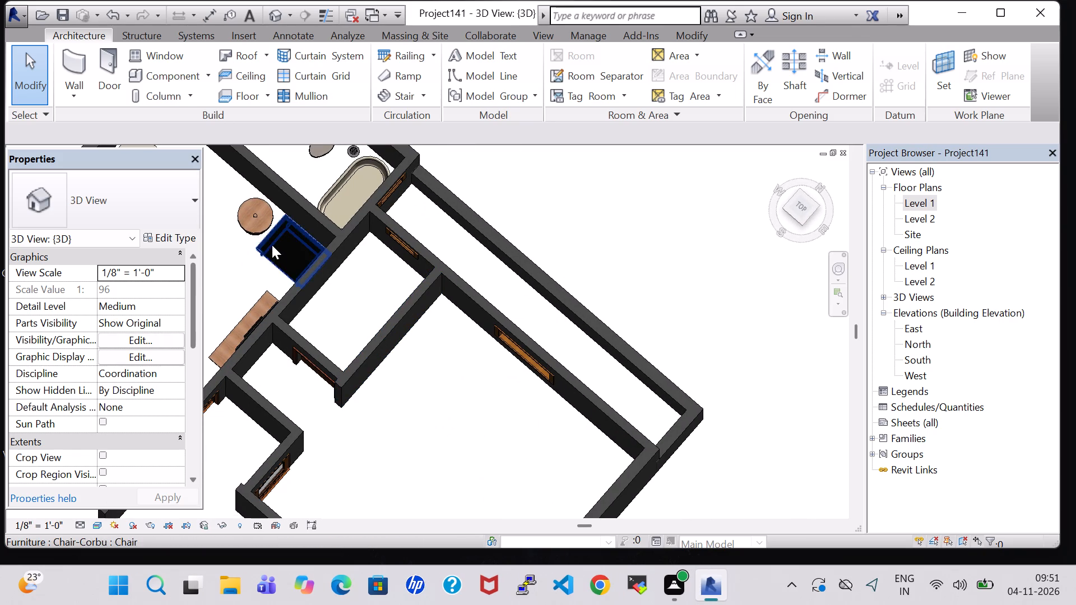
left_click(272, 245)
left_click(156, 239)
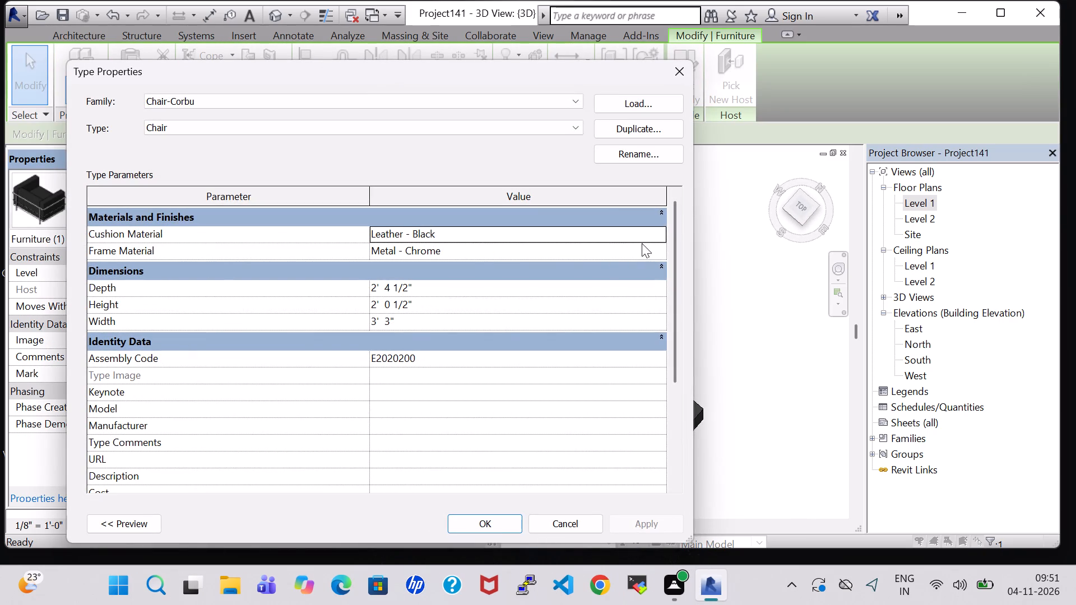
left_click(663, 231)
scroll(403, 376, "down", 4)
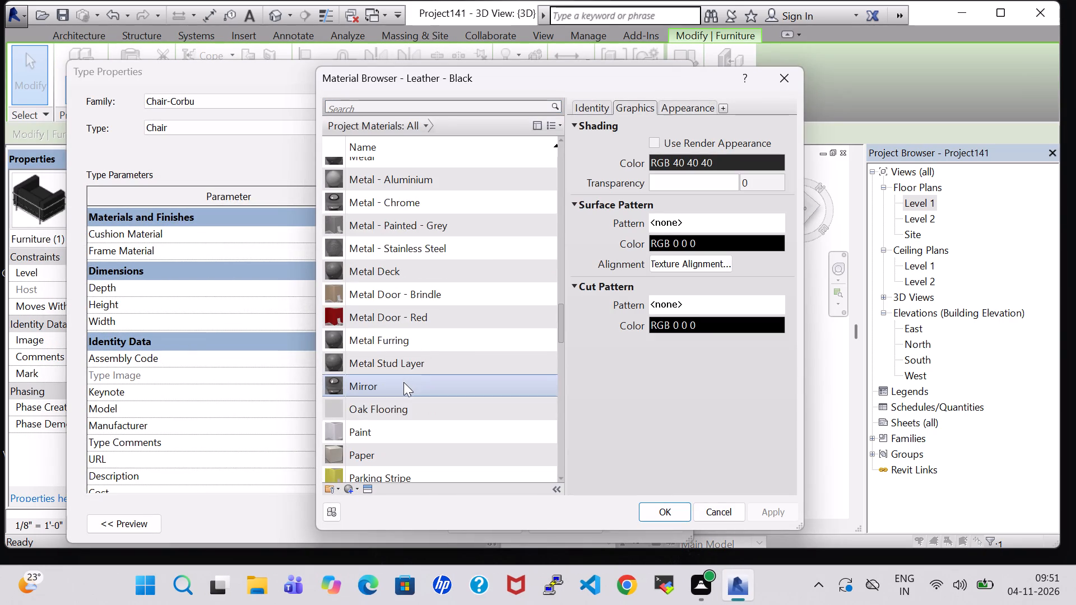
left_click(401, 412)
left_click(671, 515)
left_click(462, 524)
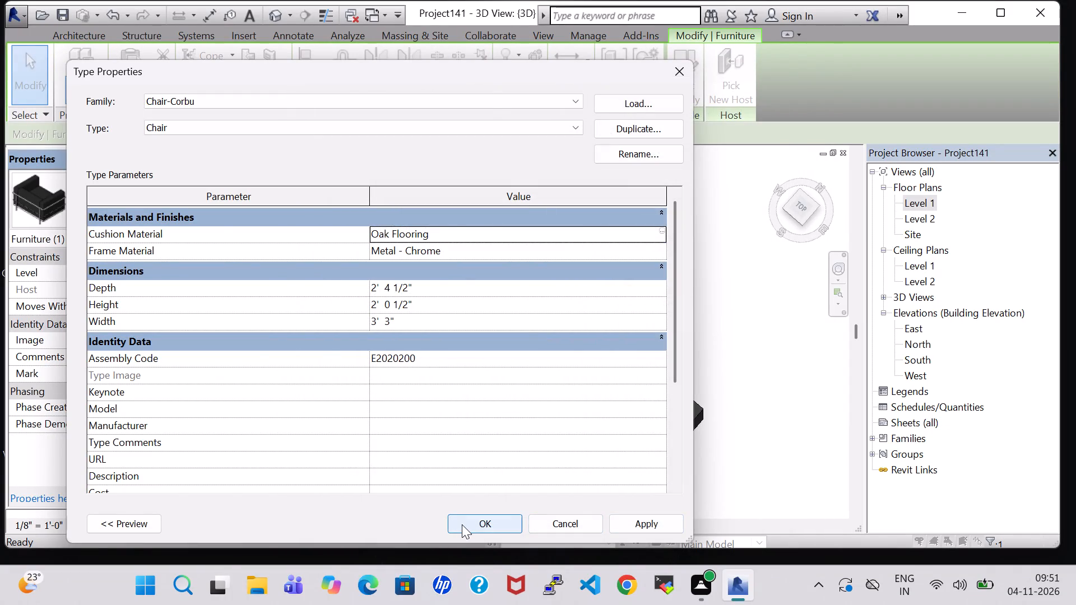
left_click(444, 422)
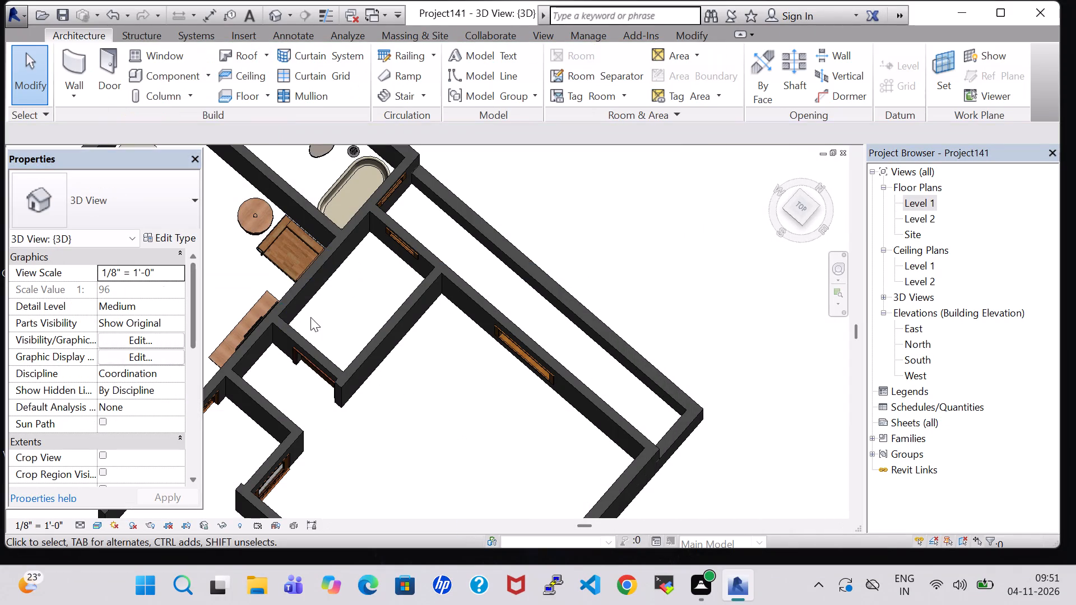
Examine the armchair's new material and the surrounding bedroom furniture in 3D from several angles.
middle_click_drag(293, 311, 535, 309)
scroll(493, 277, "up", 4)
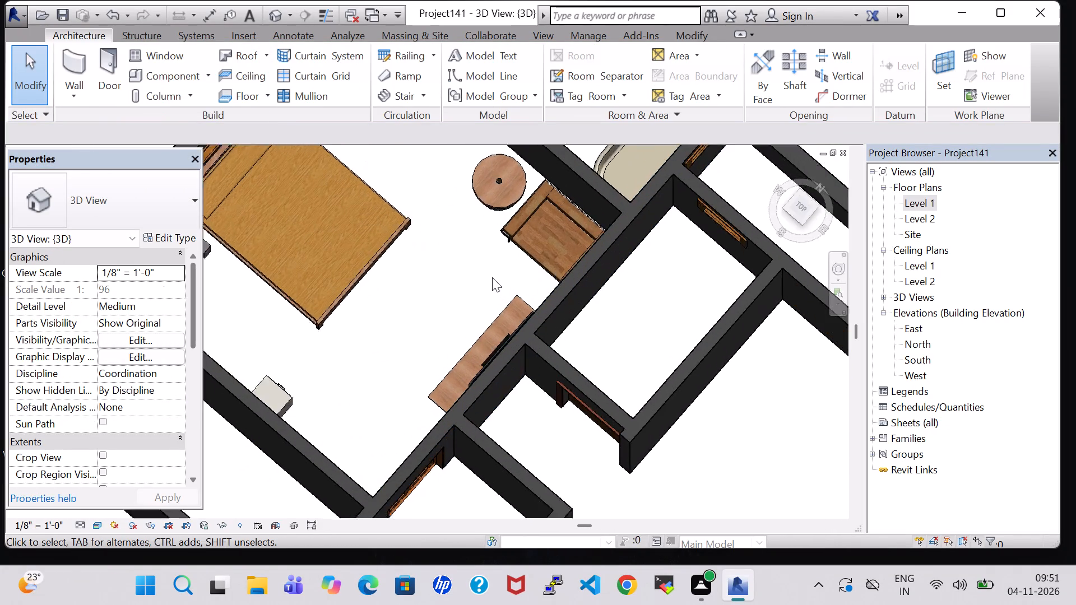
middle_click_drag(452, 292, 469, 335)
middle_click_drag(330, 341, 527, 342)
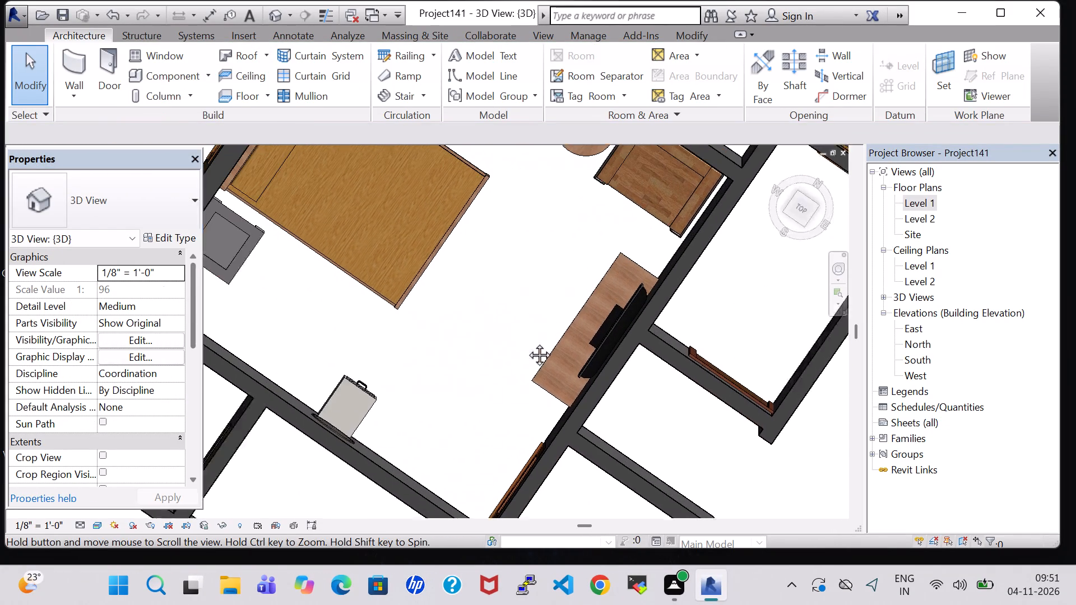
middle_click_drag(527, 342, 595, 345)
middle_click_drag(540, 393, 519, 357)
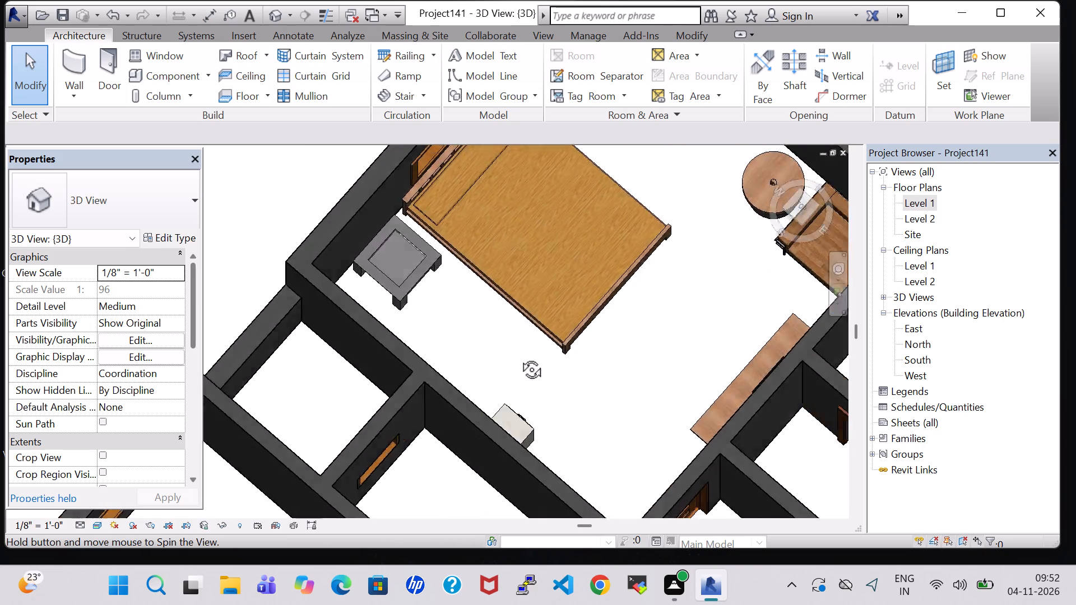
middle_click_drag(519, 357, 470, 401)
middle_click_drag(718, 429, 366, 320)
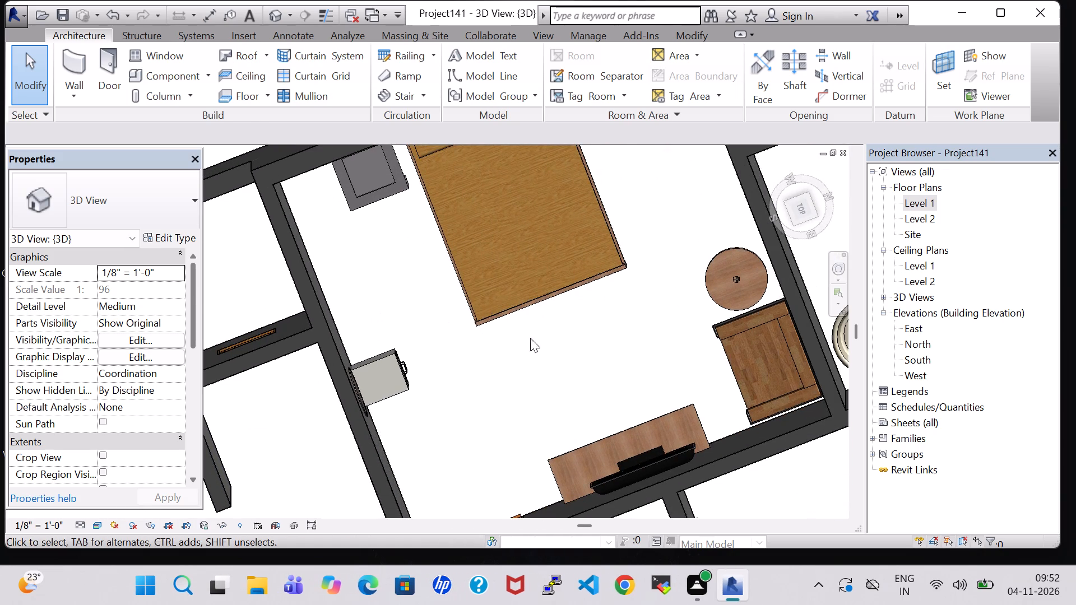
middle_click_drag(554, 399, 489, 398)
middle_click_drag(597, 483, 391, 230)
scroll(377, 301, "up", 2)
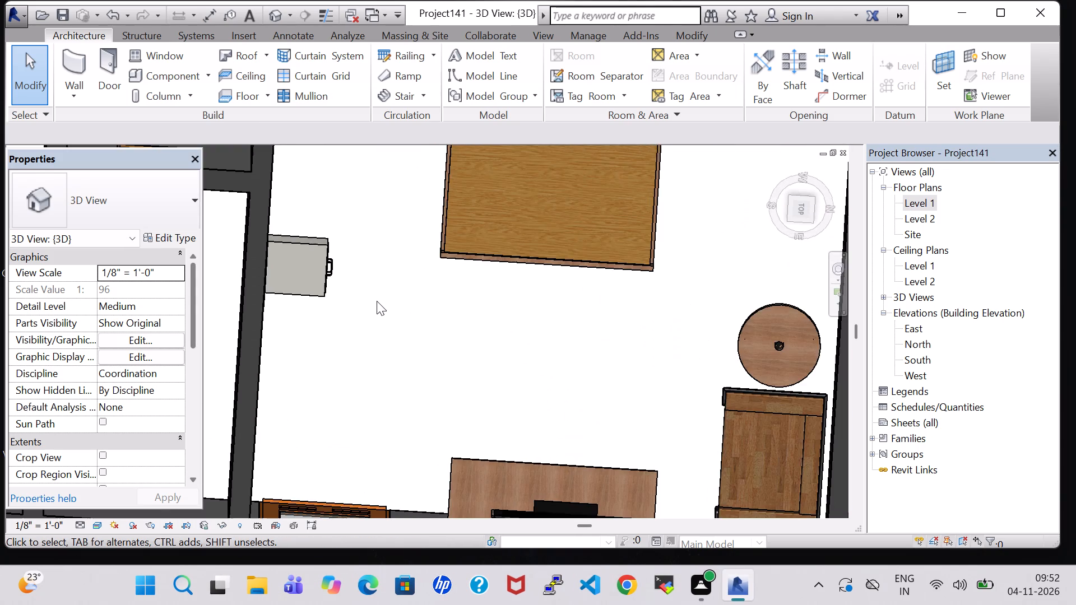
middle_click_drag(363, 306, 323, 258)
scroll(346, 286, "up", 1, "shift")
middle_click_drag(485, 426, 458, 248)
middle_click_drag(419, 357, 366, 297, "shift")
middle_click_drag(382, 444, 372, 198)
scroll(424, 381, "up", 2)
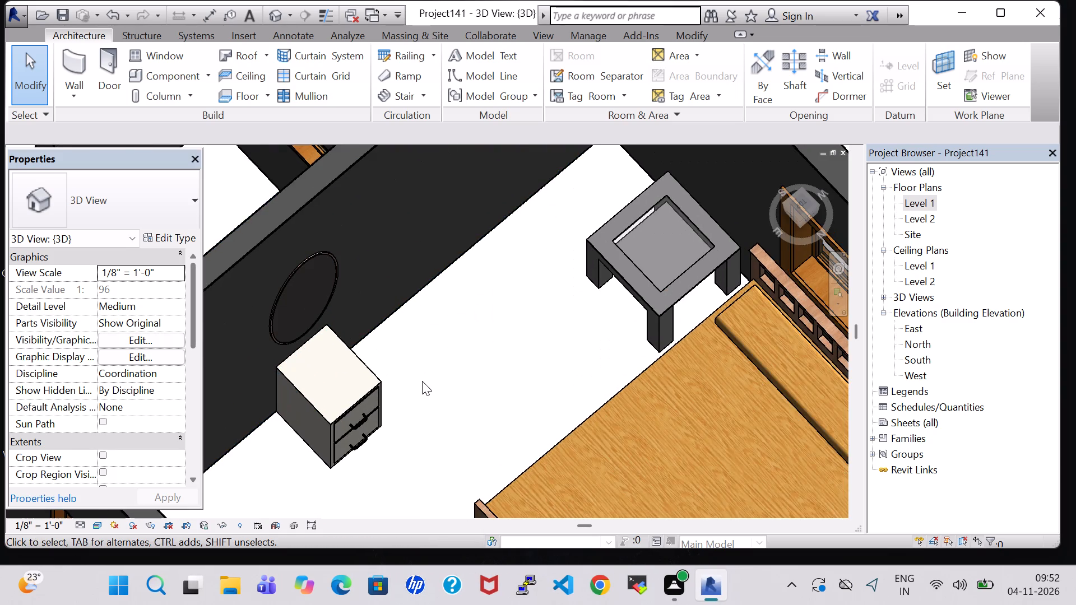
scroll(422, 381, "down", 2)
In the Level 1 floor plan, place a tagged room in the furnished bedroom.
double_click(926, 204)
scroll(587, 297, "down", 1)
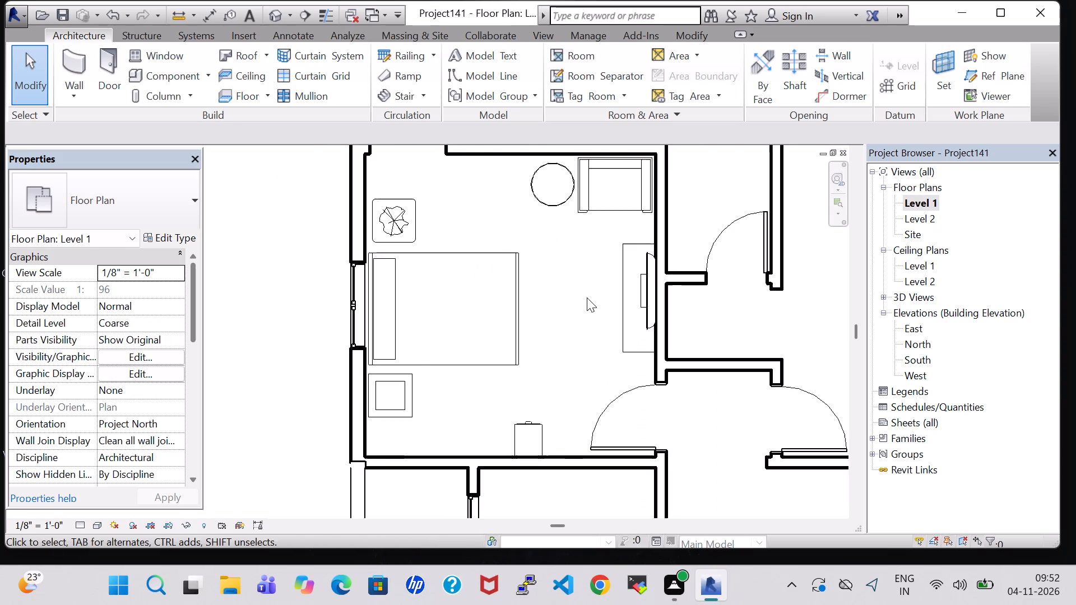
scroll(587, 297, "down", 3)
scroll(554, 261, "up", 2)
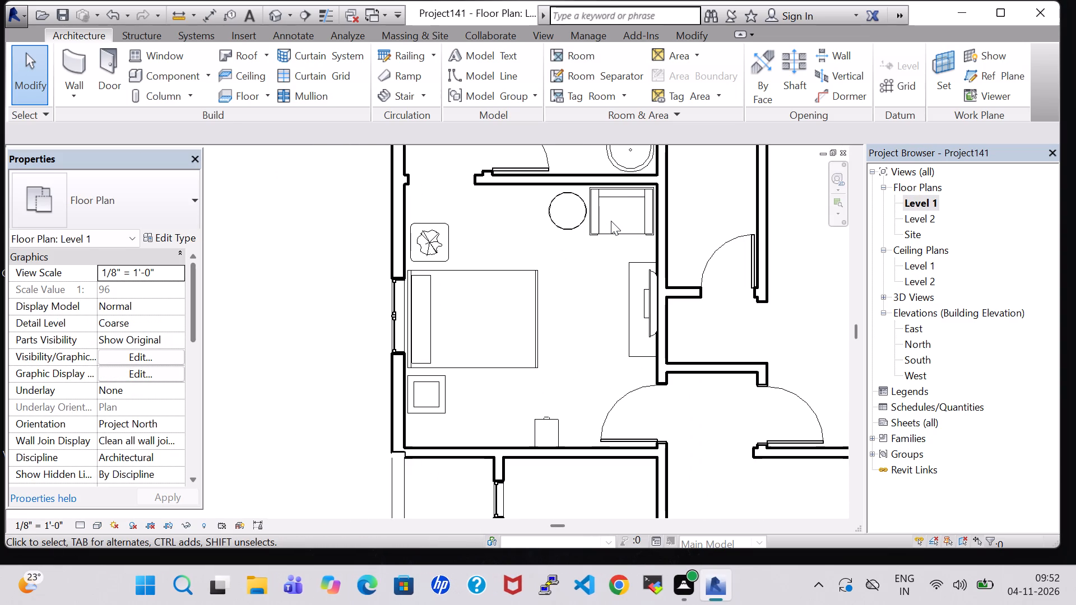
left_click(611, 221)
left_click(576, 273)
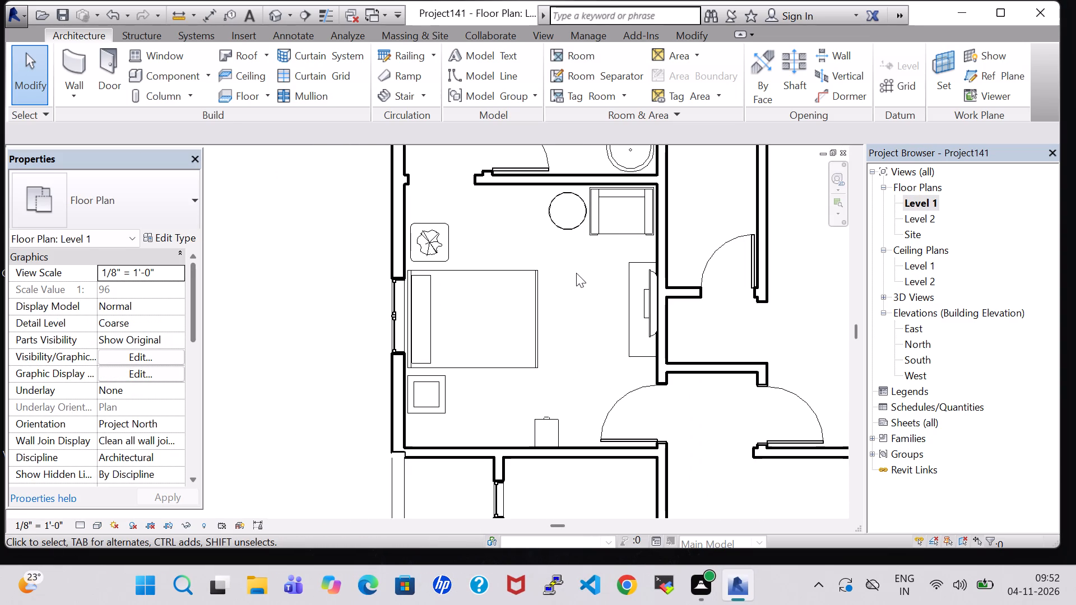
scroll(576, 273, "down", 5)
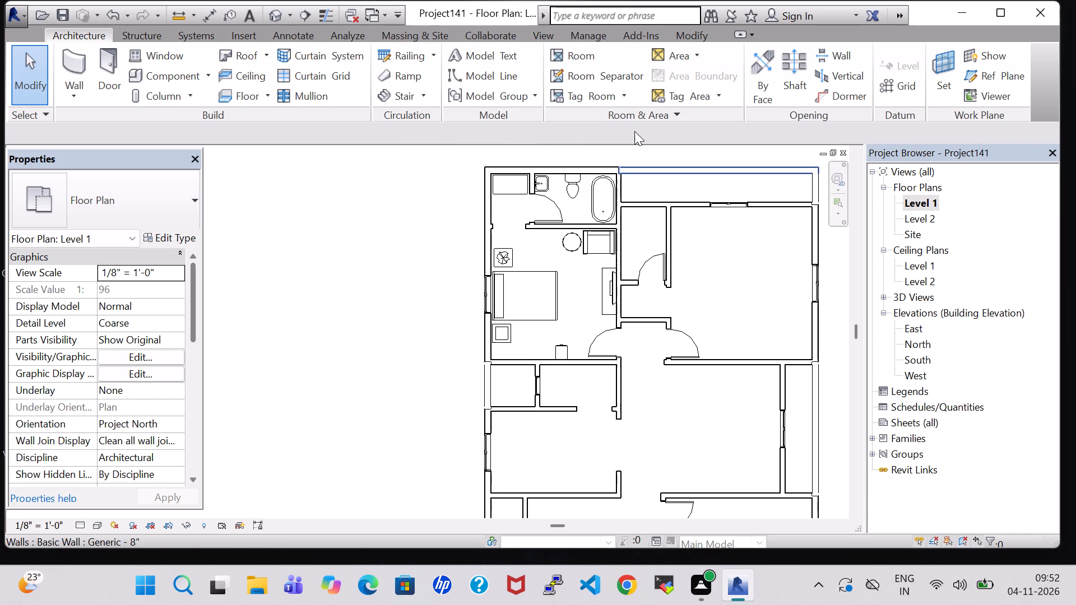
left_click(582, 55)
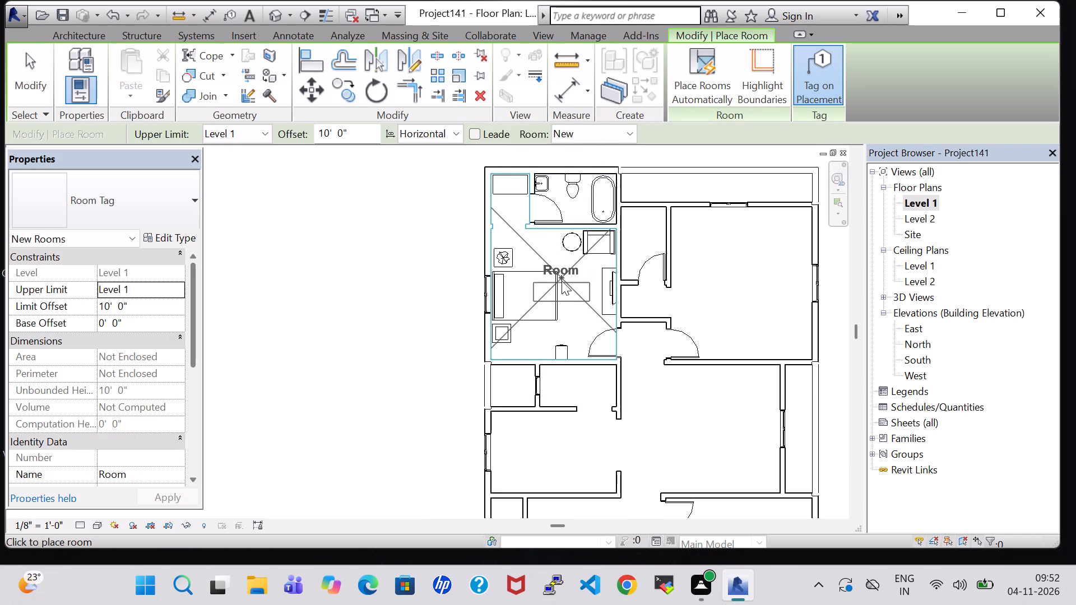
left_click(553, 291)
key("Escape")
key("Escape")
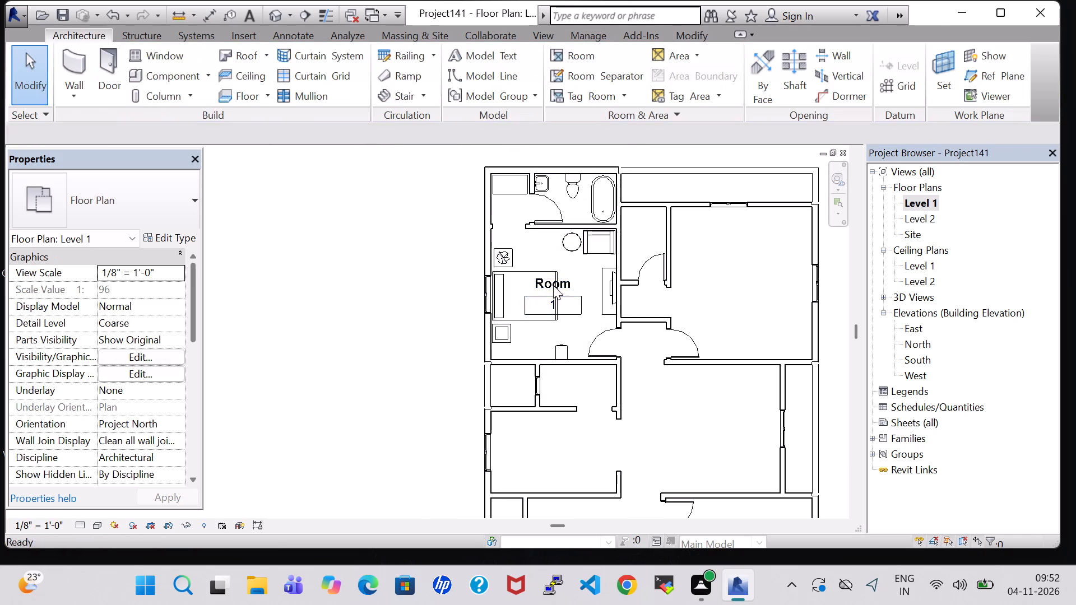
Turn off Show Room Number in the Room Tag type properties.
left_click(553, 282)
left_click(166, 240)
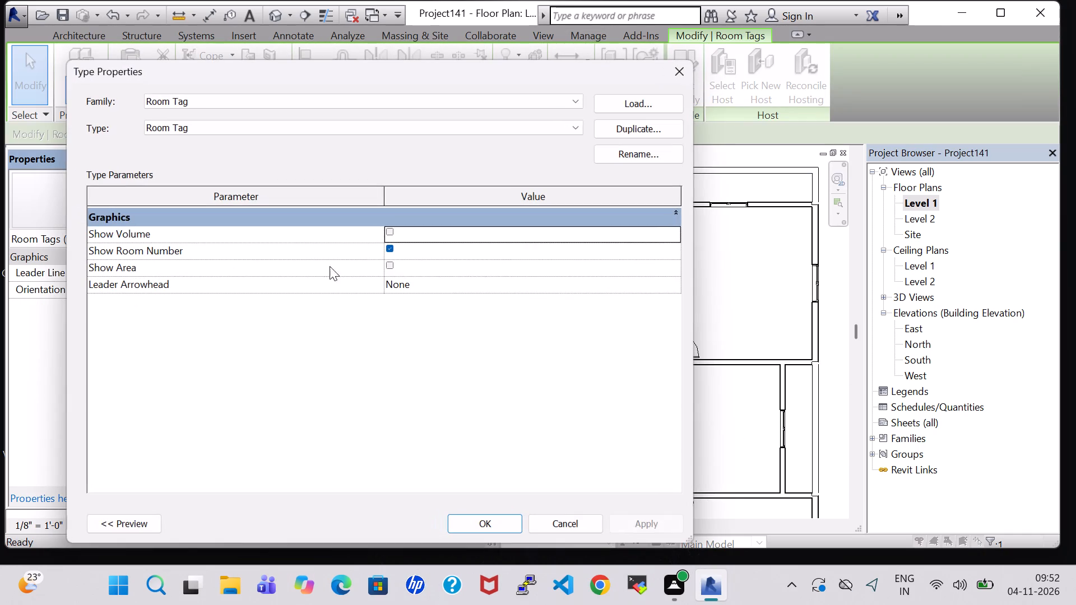
left_click(390, 247)
left_click(500, 520)
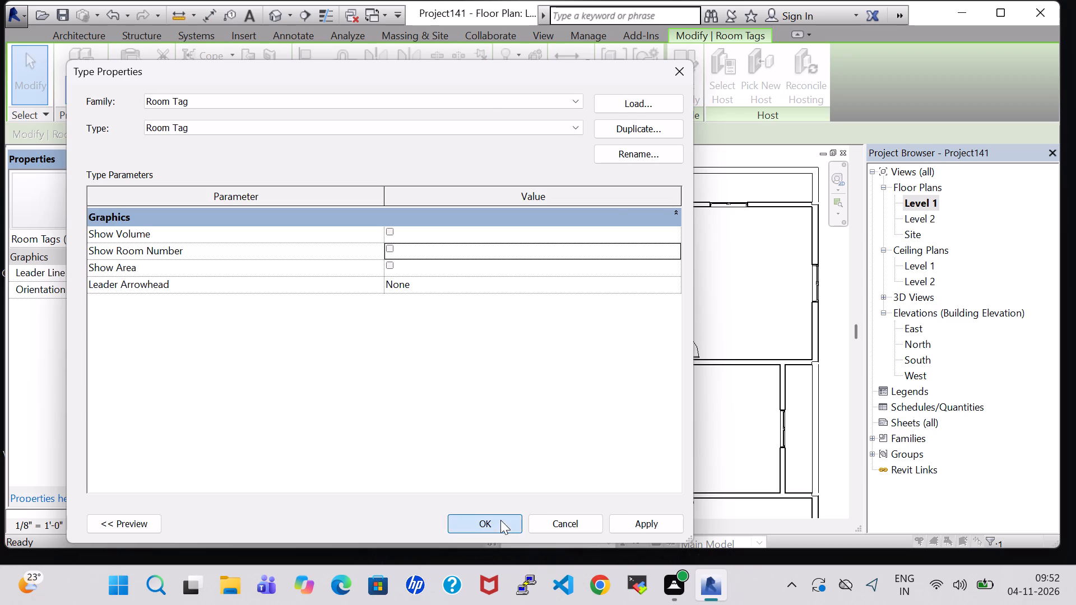
Rename the bedroom's room tag as BEDROOM.
double_click(555, 281)
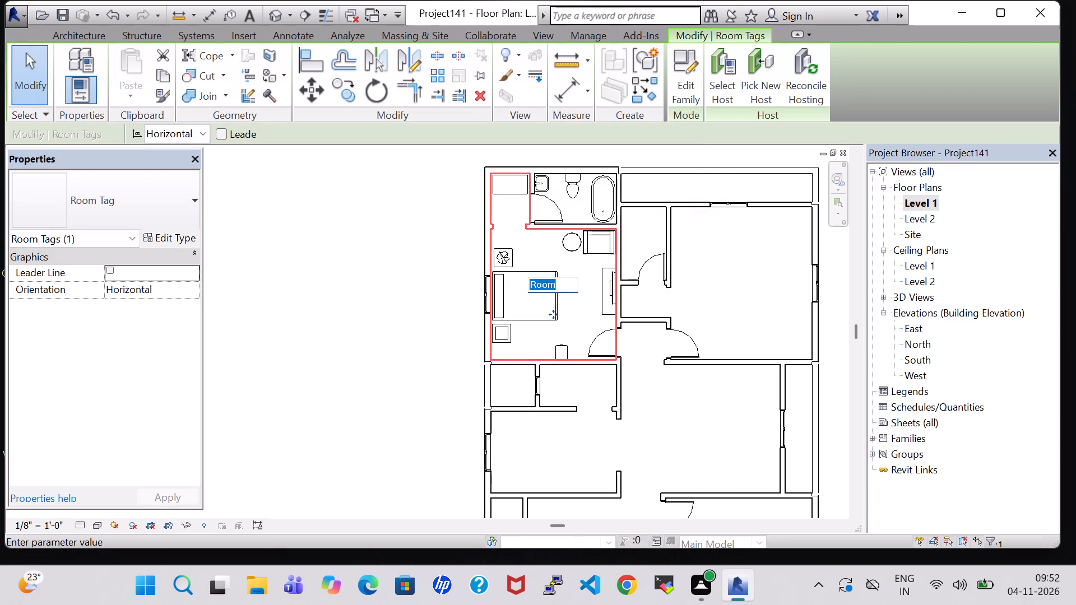
key("BackSpace")
type("bed")
key("BackSpace")
key("BackSpace")
key("BackSpace")
type("BEDROOM")
key("Return")
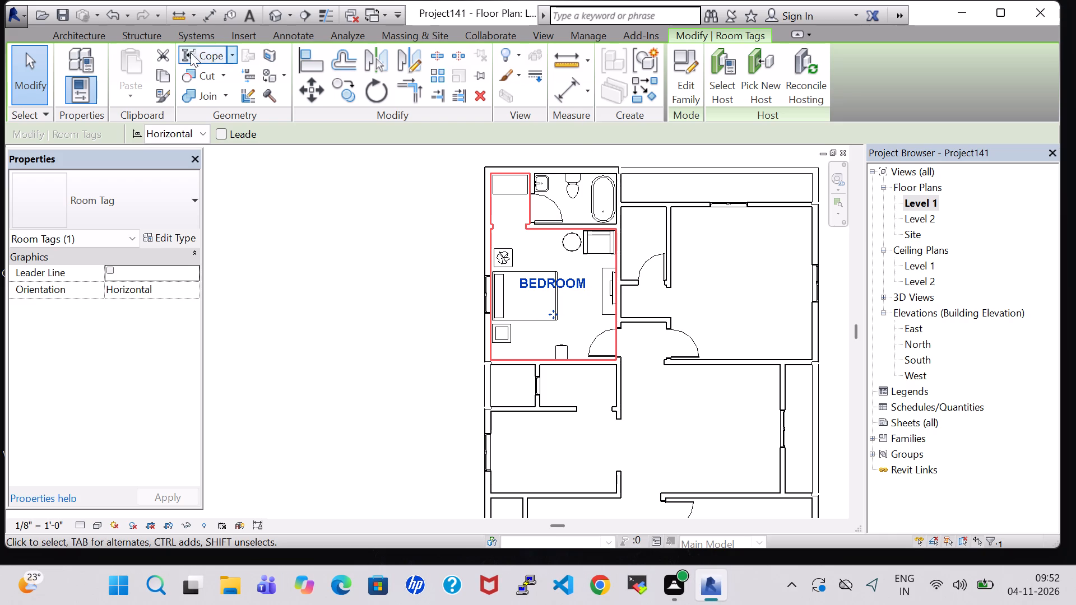
Place tagged rooms in the bathroom and in the wardrobe alcove beside it, keeping the alcove room within the bedroom's enclosed region.
left_click(62, 39)
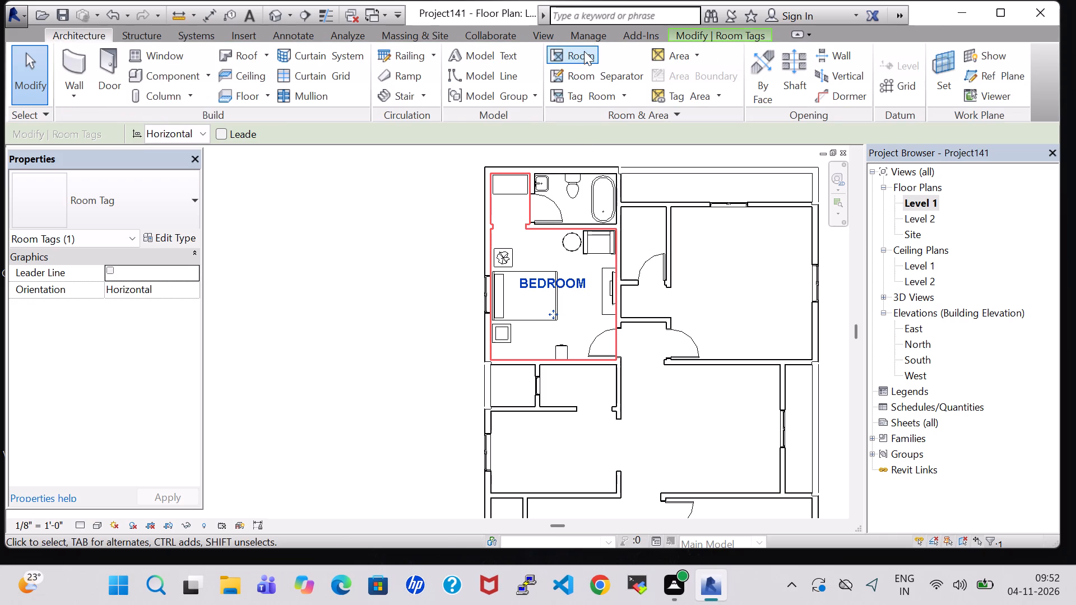
left_click(584, 51)
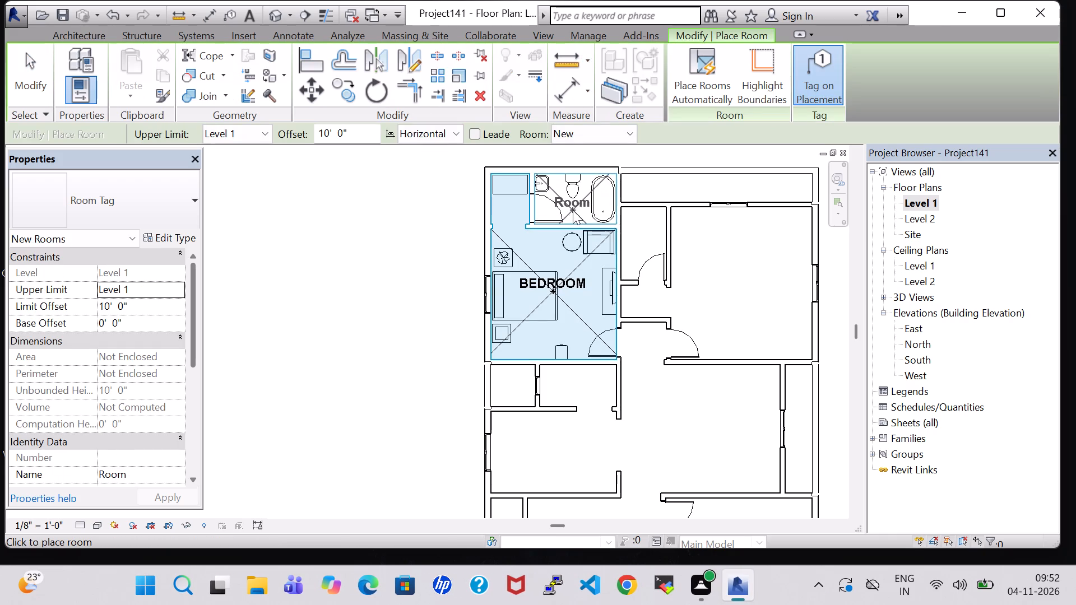
left_click(573, 207)
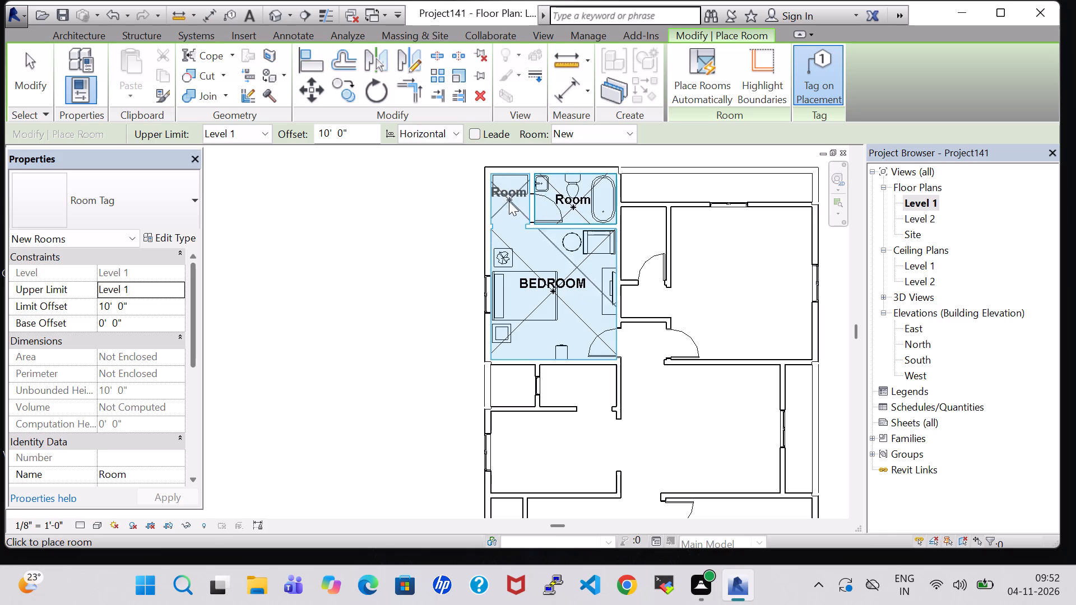
scroll(509, 202, "up", 8)
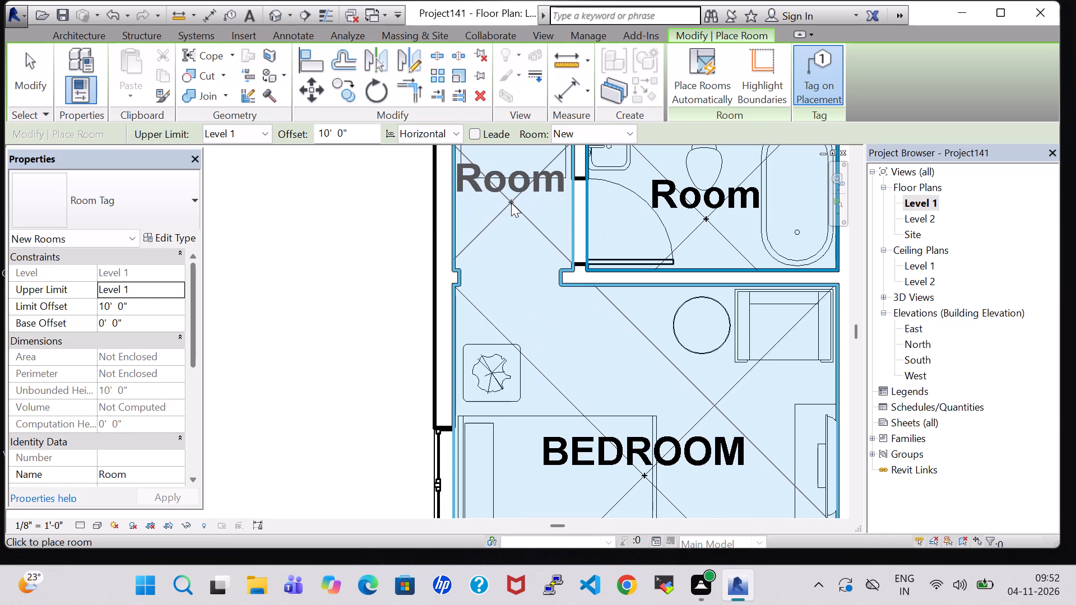
left_click(516, 212)
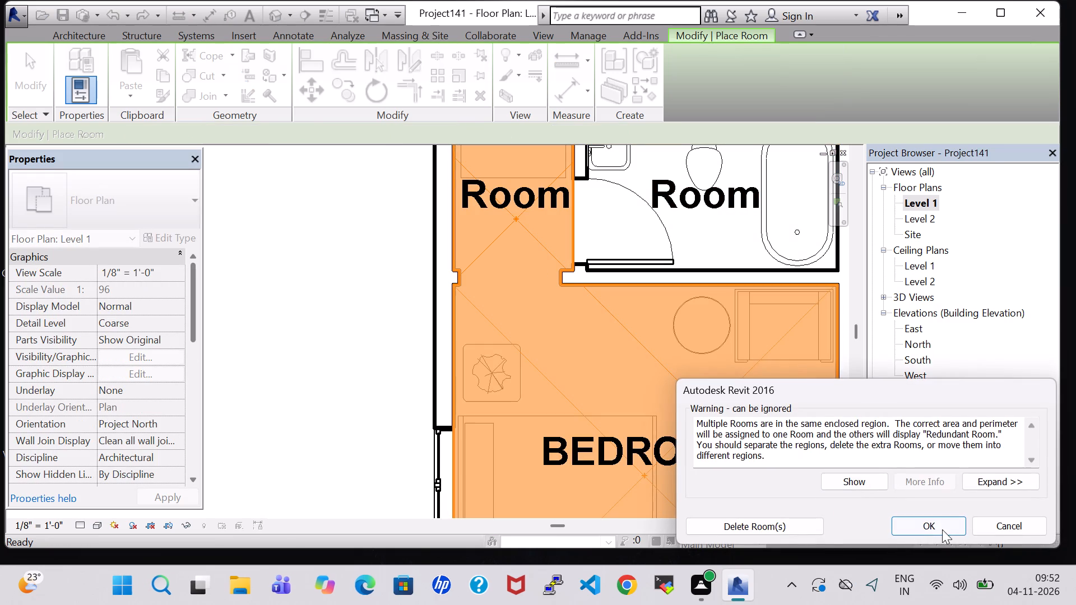
left_click(941, 528)
key("Escape")
key("Escape")
Rename the room tag in the wardrobe alcove as DRESSING.
left_click(509, 200)
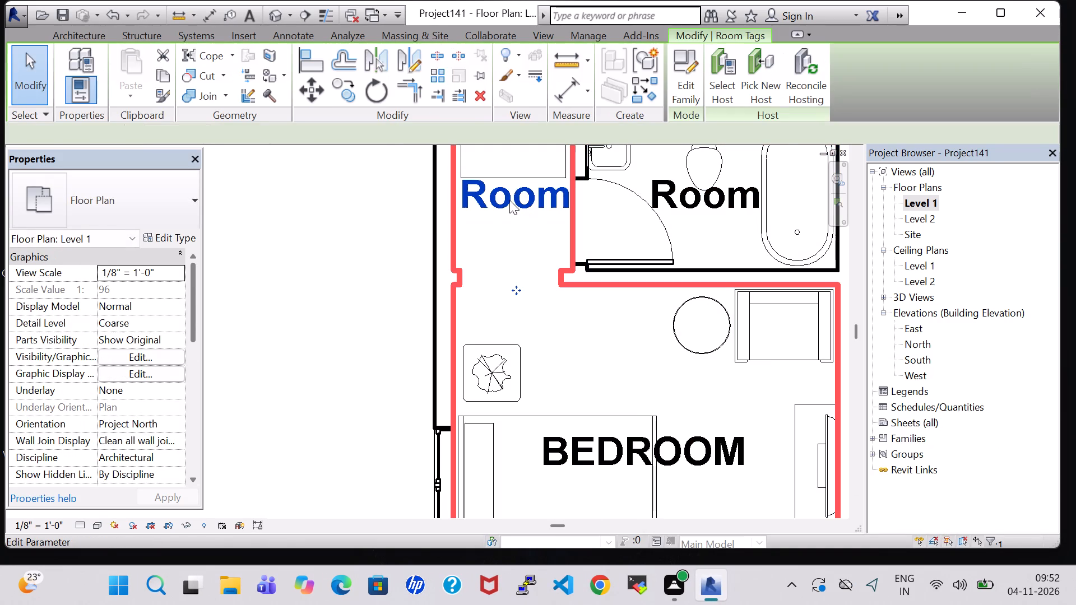
left_click(509, 200)
key("BackSpace")
key("d")
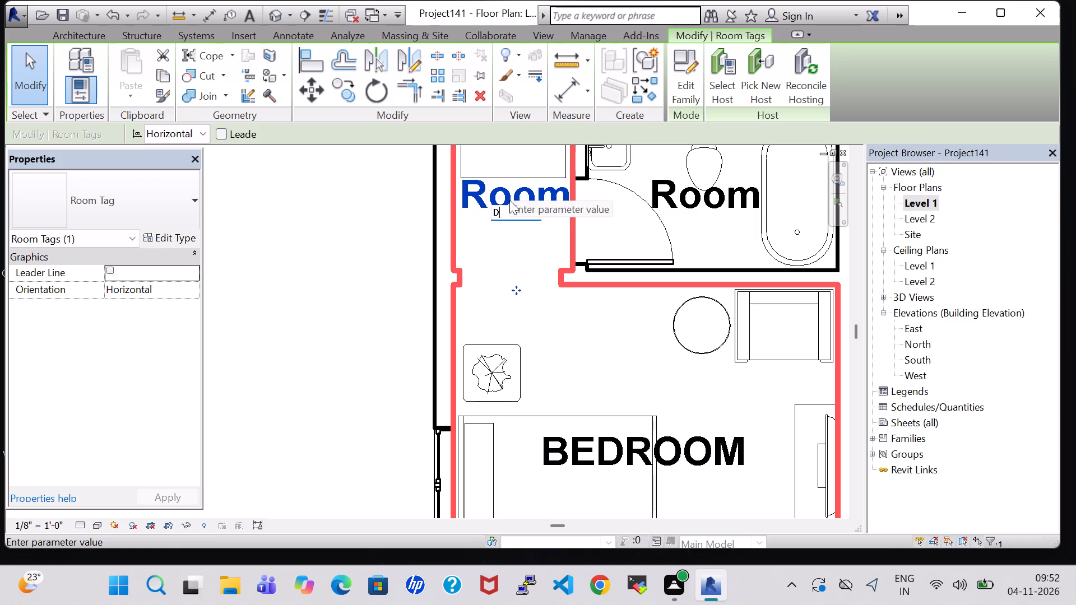
type("RESS")
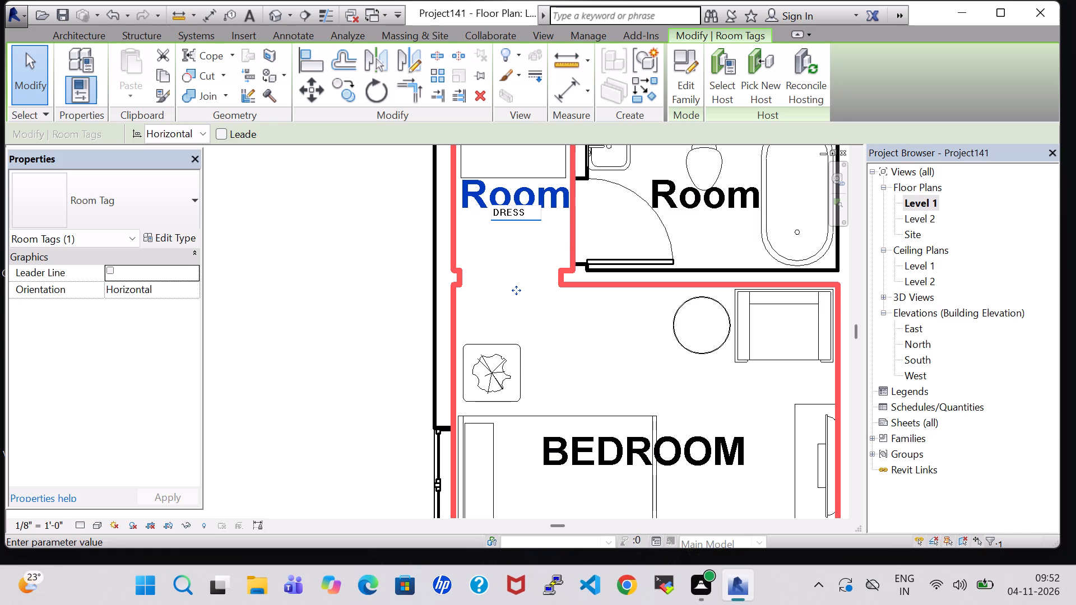
type("ING")
key("Return")
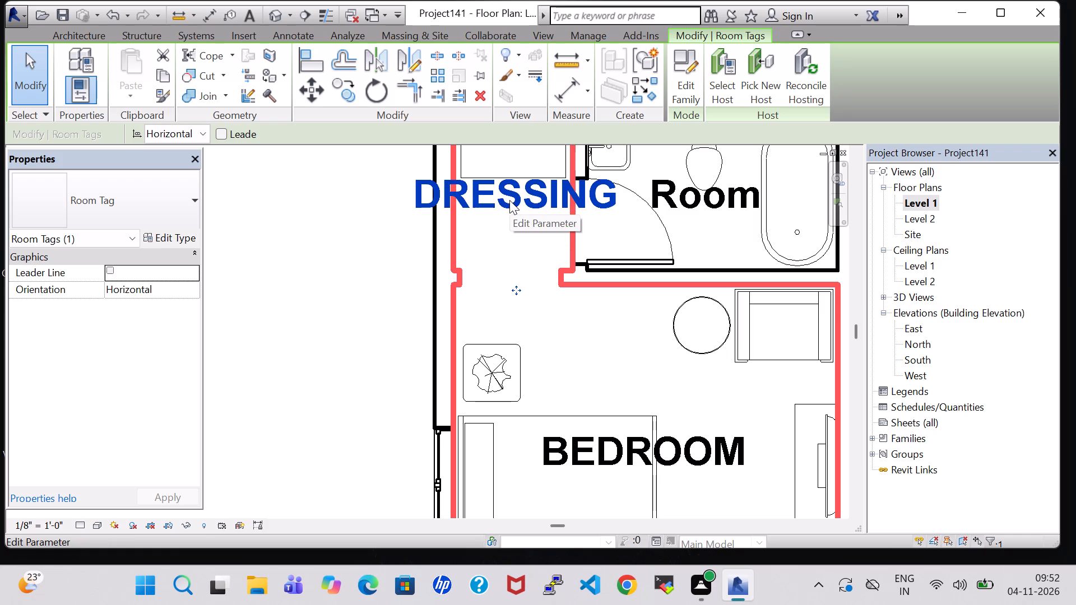
Shorten the wardrobe alcove's room tag text to DRESS.
left_click(511, 201)
left_click(511, 201)
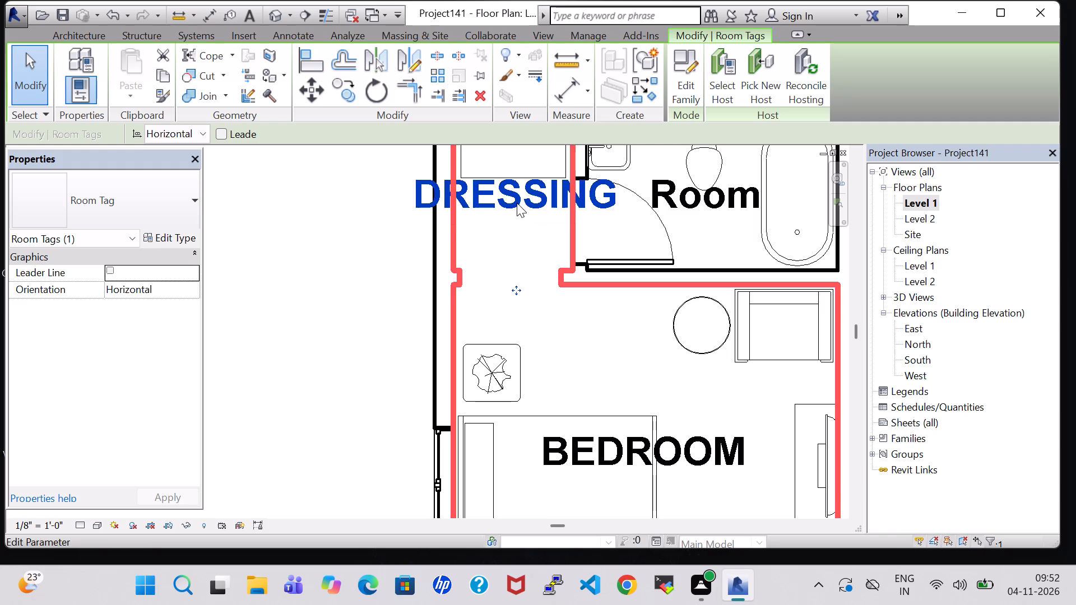
left_click(526, 208)
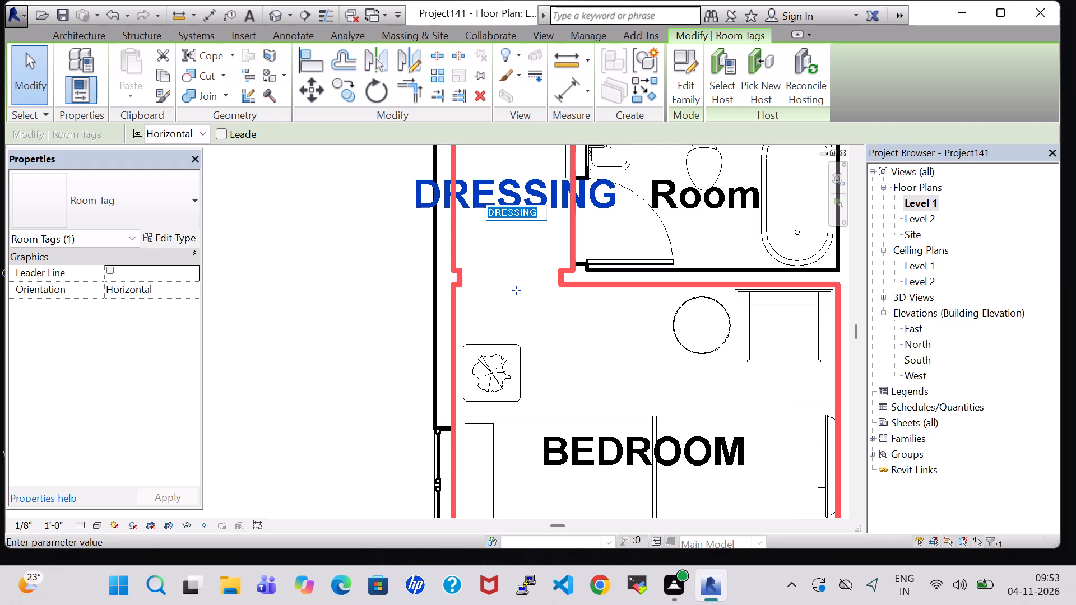
left_click(543, 213)
key("BackSpace")
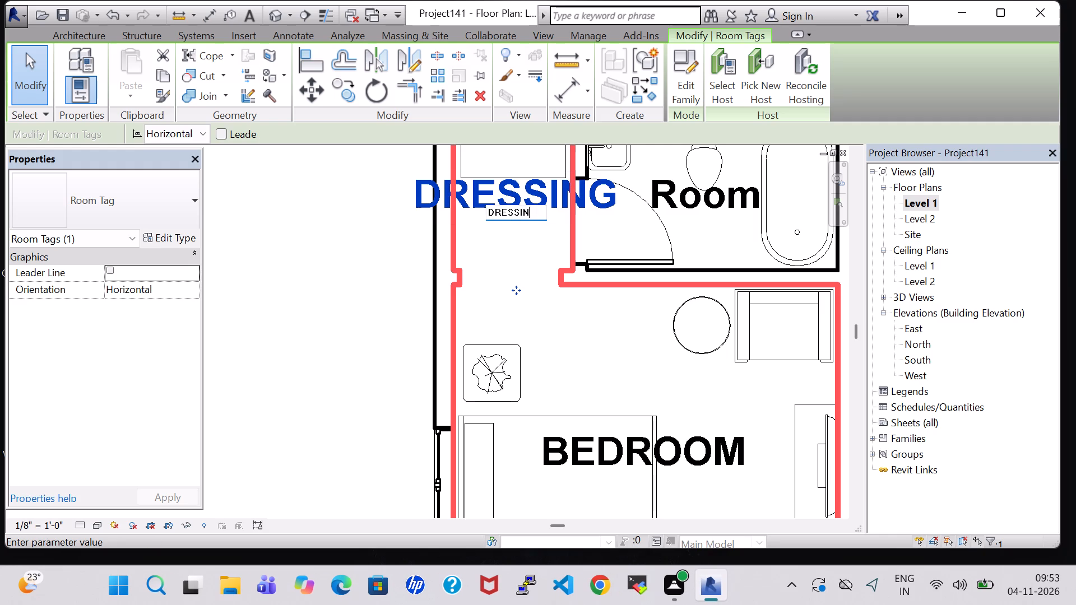
key("BackSpace")
key("BackSpace")
key("Return")
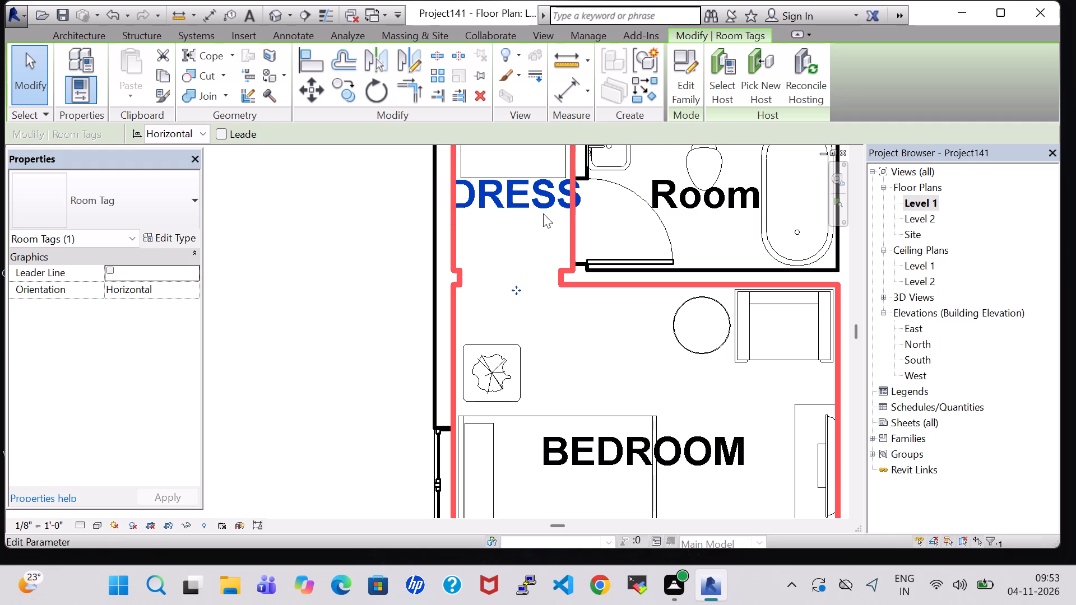
Nudge the DRESS tag upward in the plan so it sits over the wardrobe in the alcove.
key("Up")
key("Up")
key("Up")
key("Up")
key("Up")
key("Up")
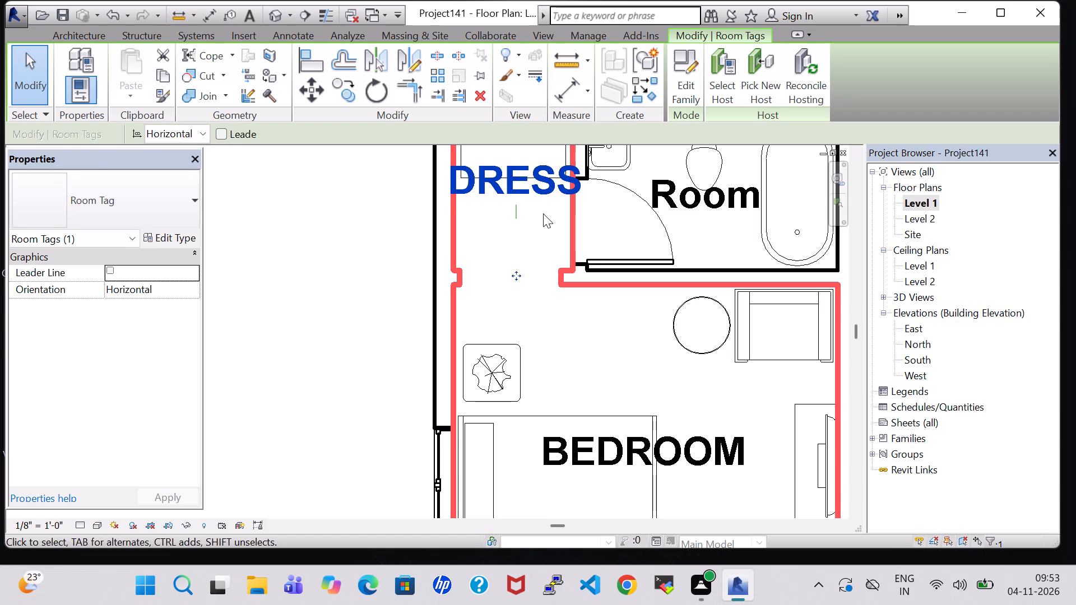
key("Up")
key("Up")
key("Up")
key("Up")
key("Up")
key("Up")
key("Up")
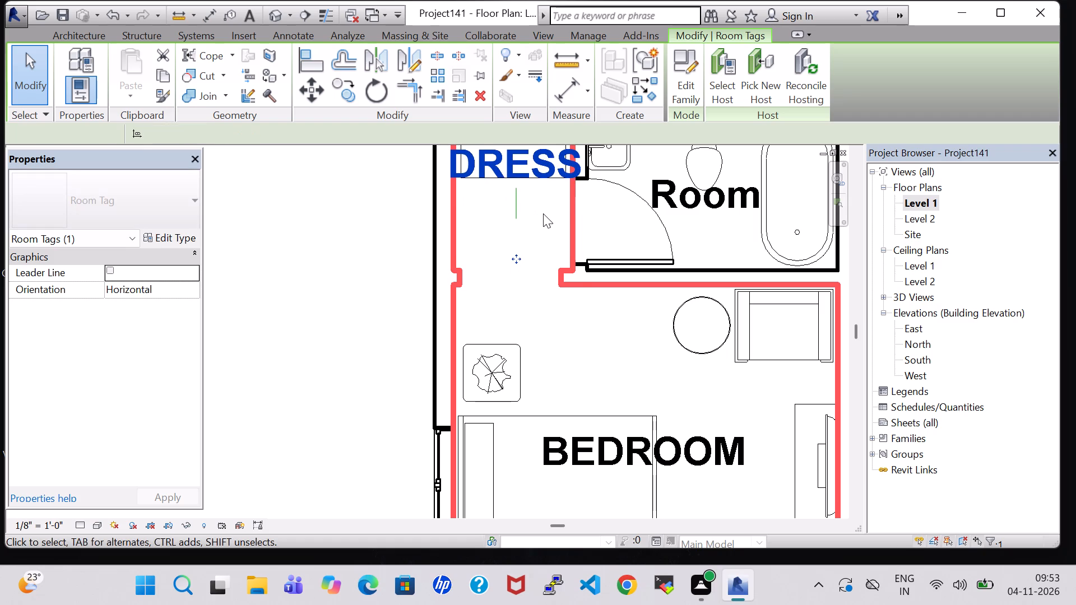
scroll(491, 188, "down", 7)
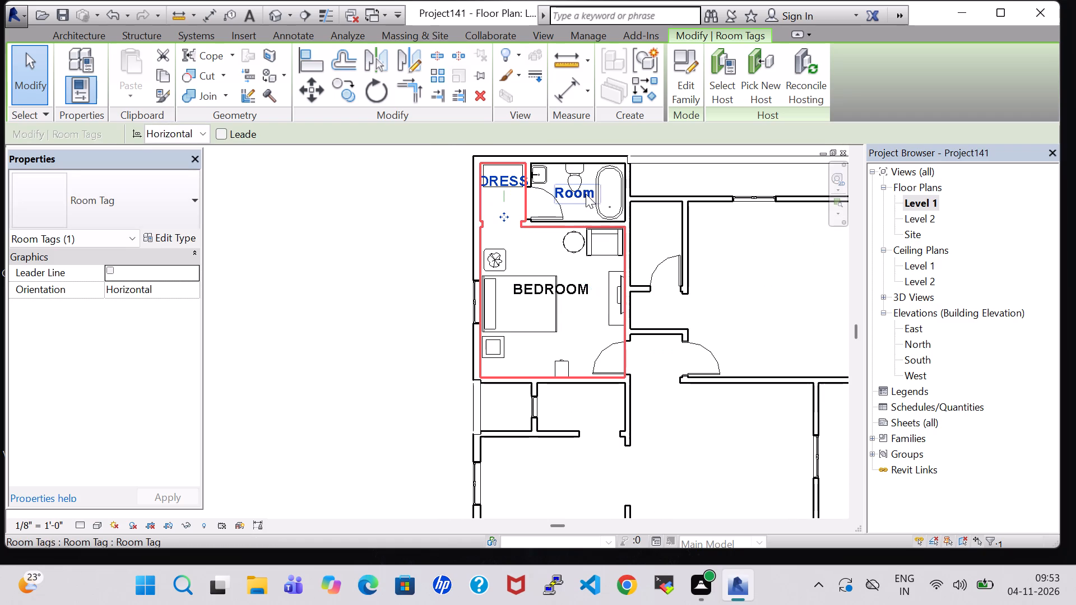
key("Up")
key("Up")
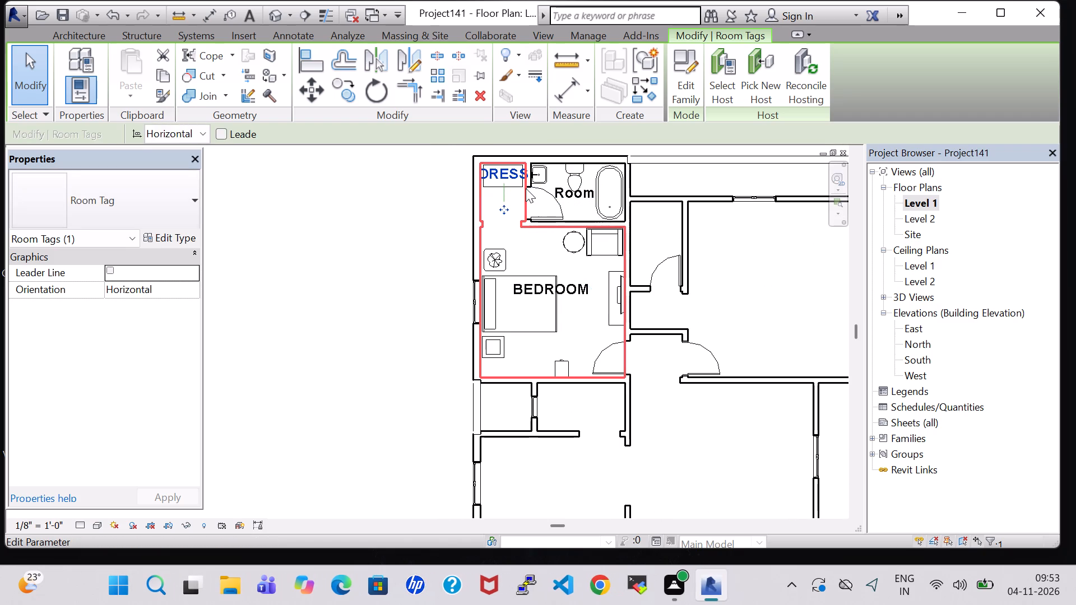
Rename the bathroom's room tag as BATH.
double_click(578, 196)
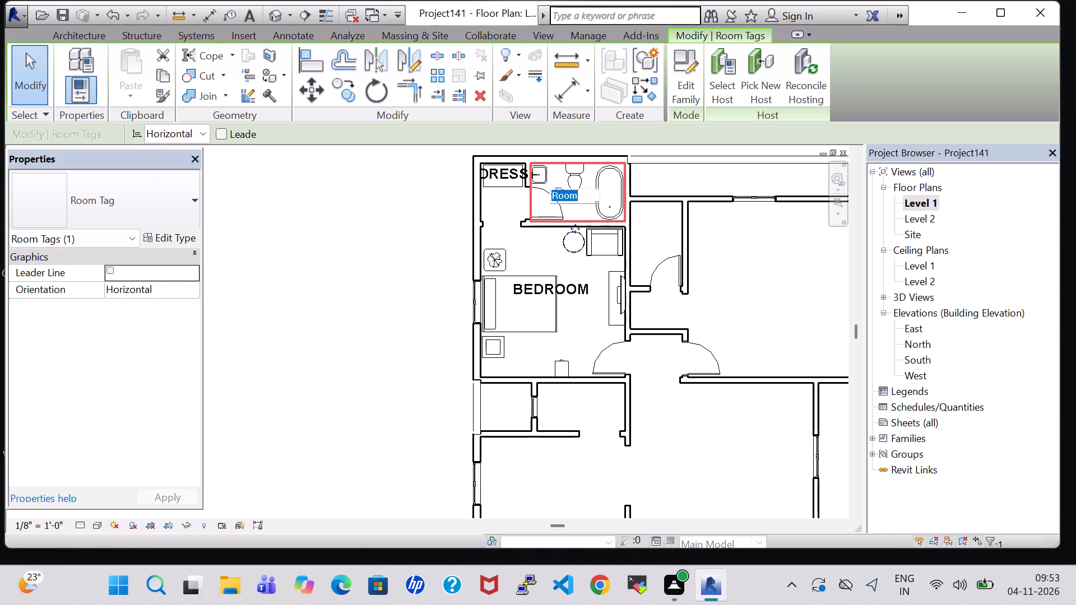
key("BackSpace")
type("BA")
type("TH")
key("Return")
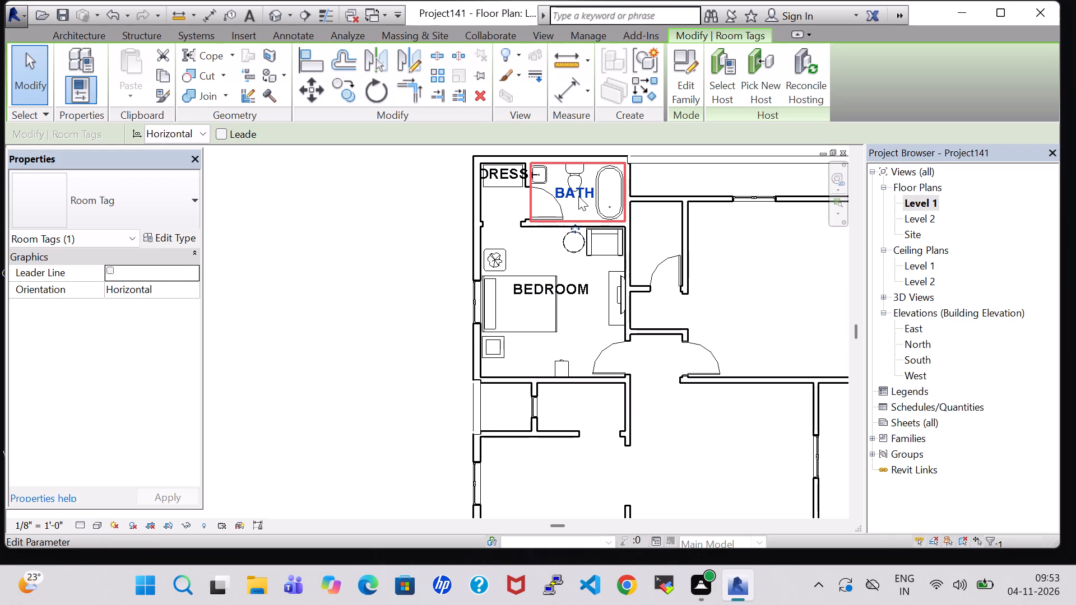
left_click(753, 257)
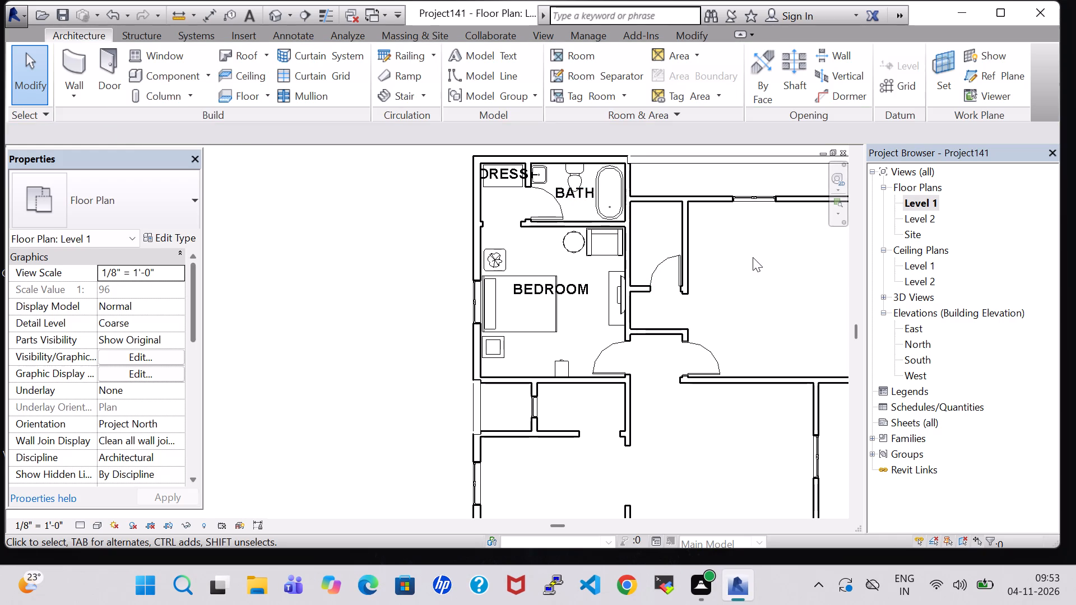
Place a matching Tub-Free Standing-3D 30" x 60" lengthwise along the north wall of the second bathroom, drain end to the east.
middle_click_drag(753, 257, 660, 263)
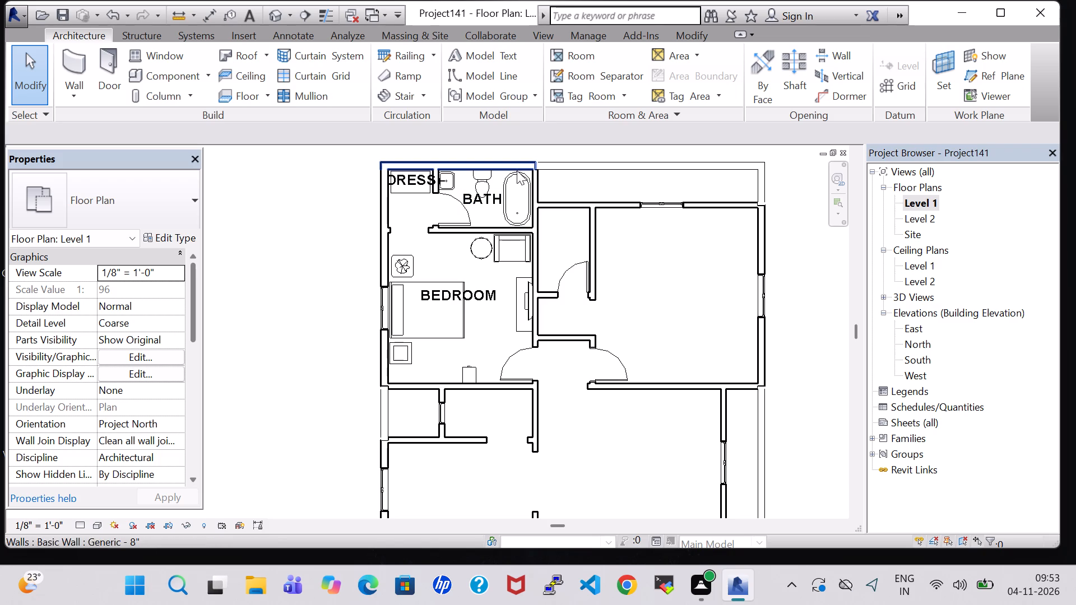
left_click(521, 184)
right_click(521, 184)
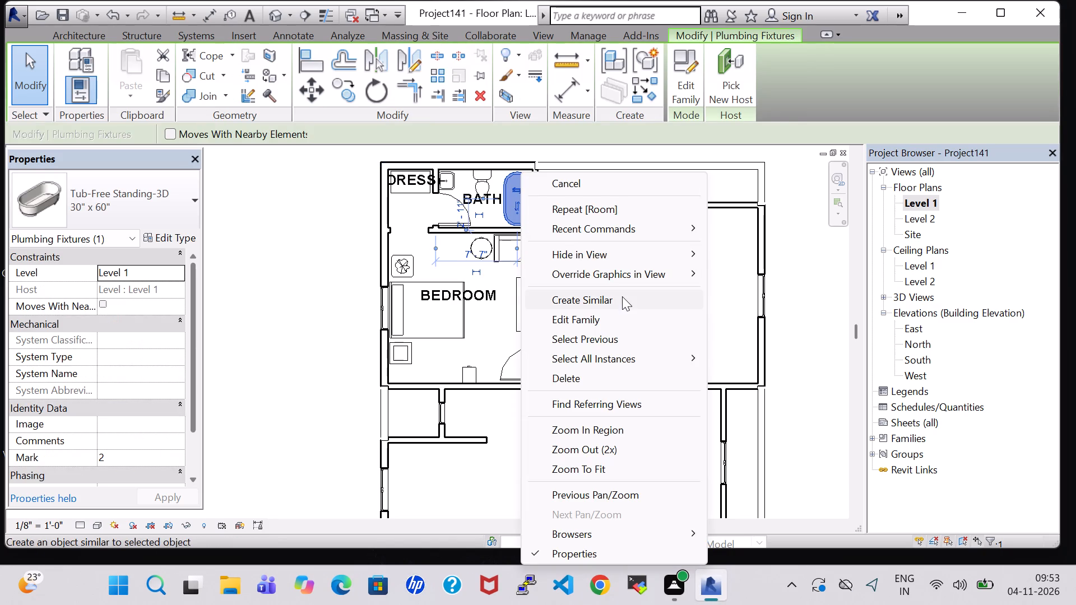
left_click(622, 296)
scroll(561, 245, "up", 6)
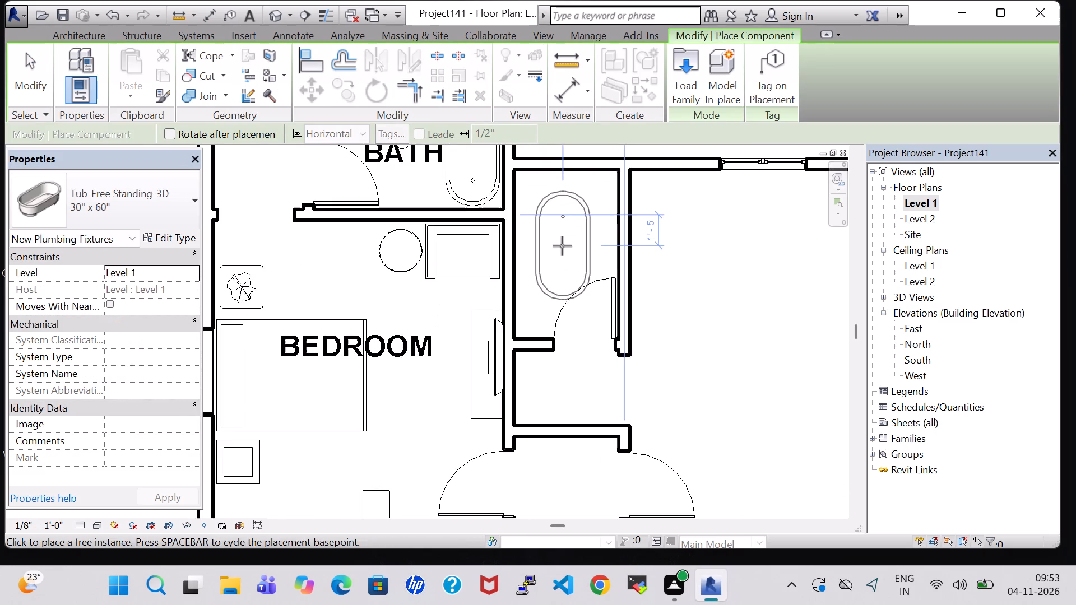
key("space")
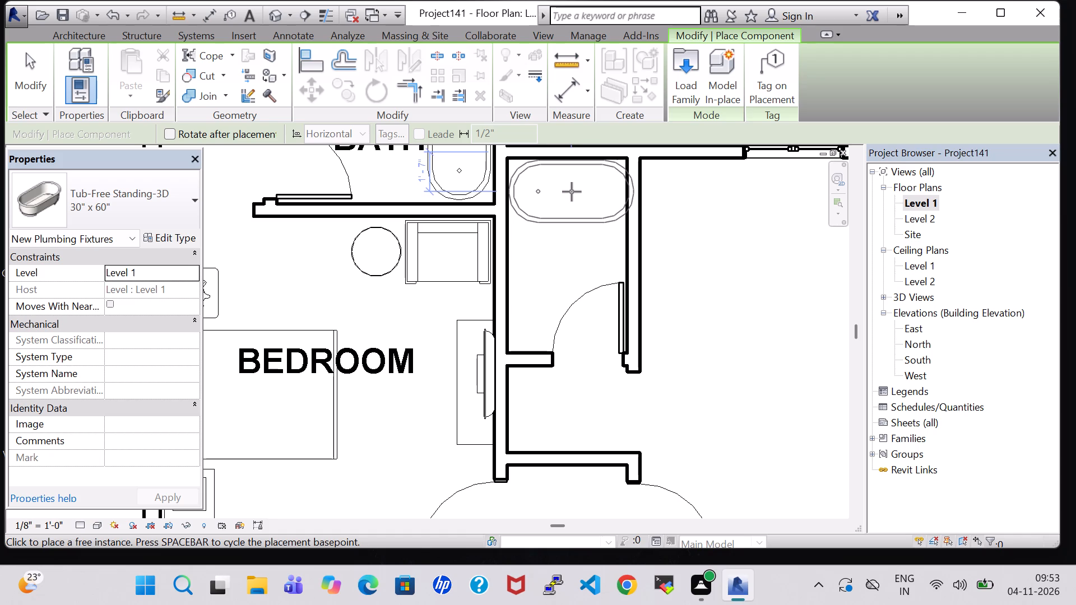
key("space")
key("space")
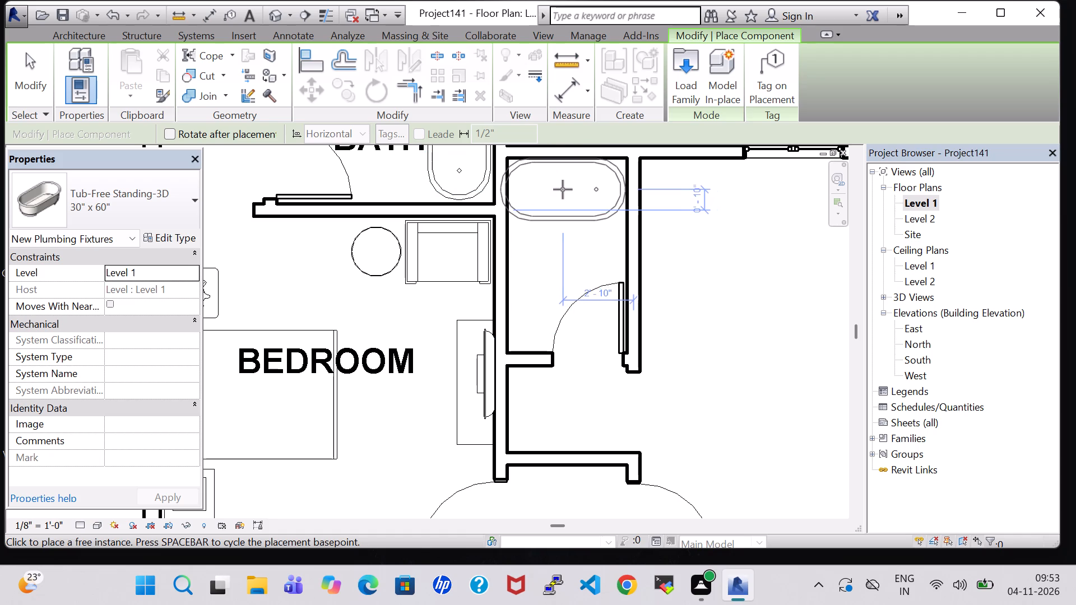
left_click(563, 194)
key("Escape")
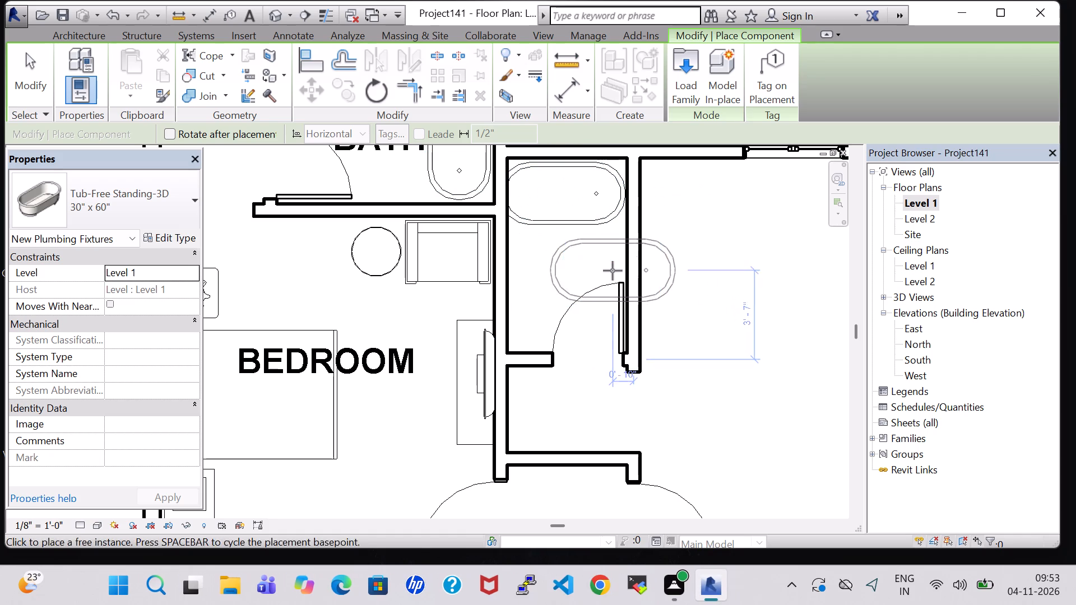
key("Escape")
Widen the second bathroom by nudging its east wall outward, and shift the new tub slightly east to fit.
scroll(613, 272, "down", 8)
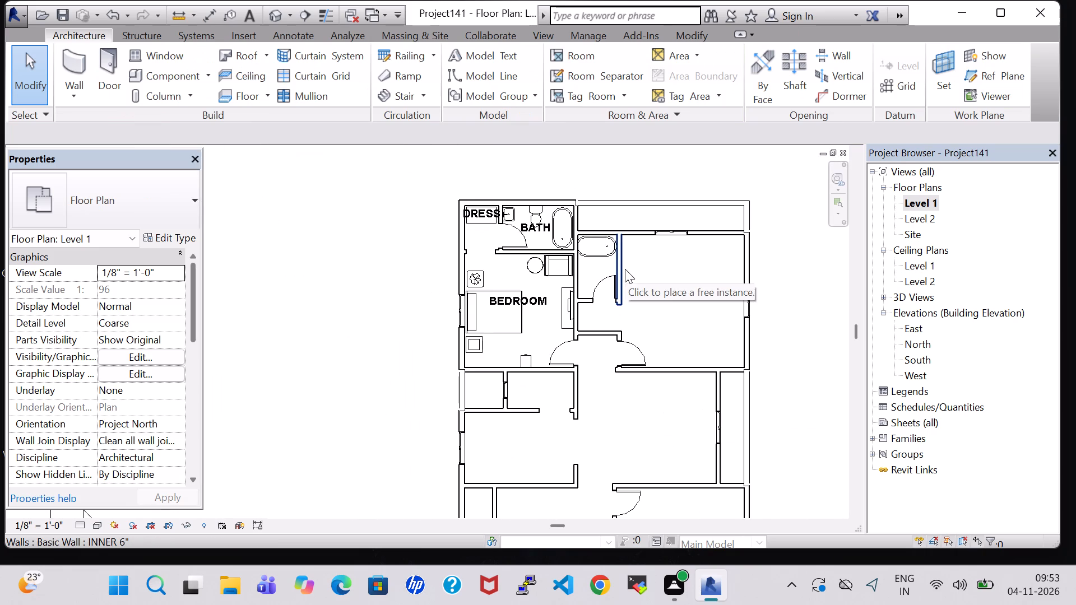
scroll(625, 269, "up", 3)
left_click(618, 264)
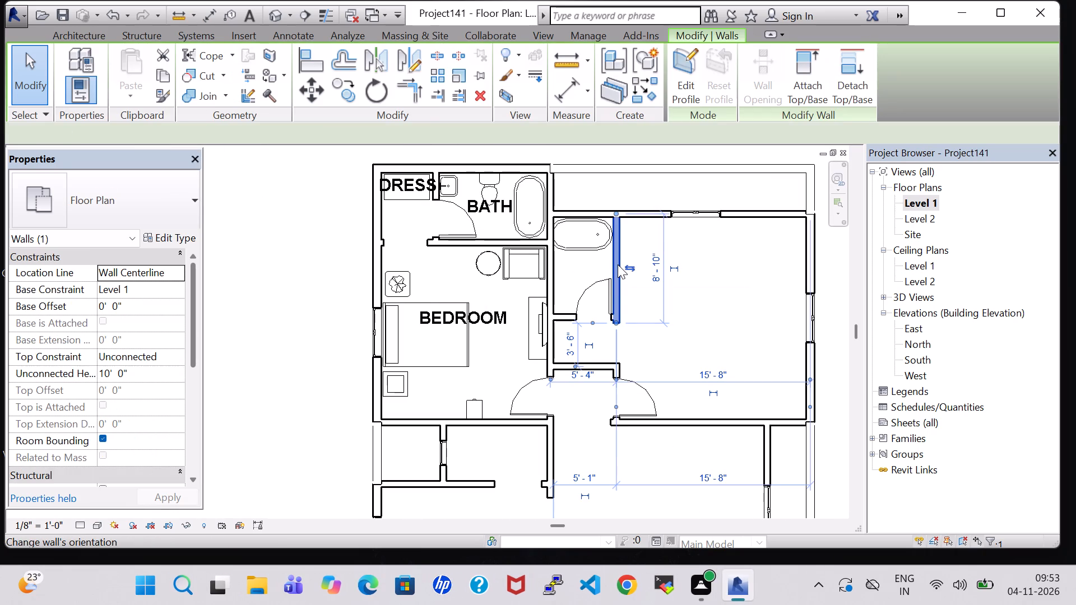
key("Right")
key("Right")
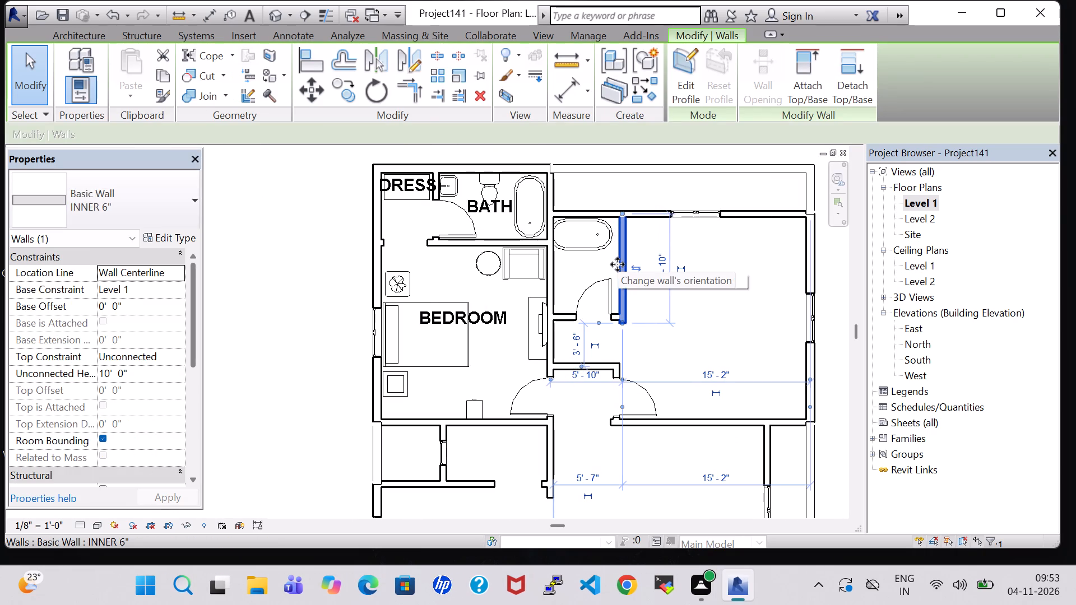
left_click(598, 249)
key("Right")
key("Right")
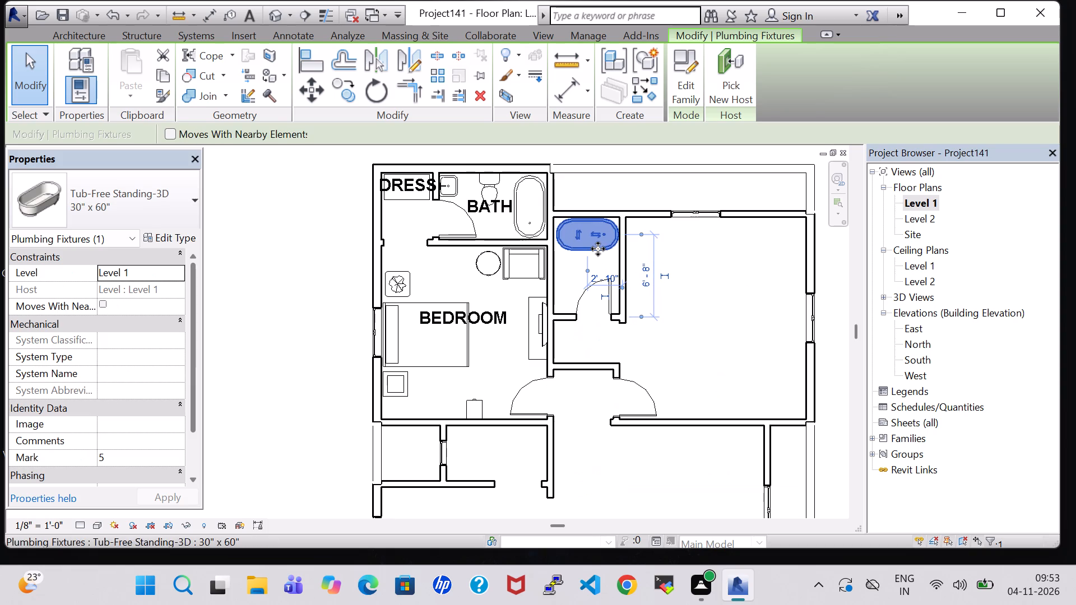
left_click(623, 266)
key("Right")
left_click(741, 304)
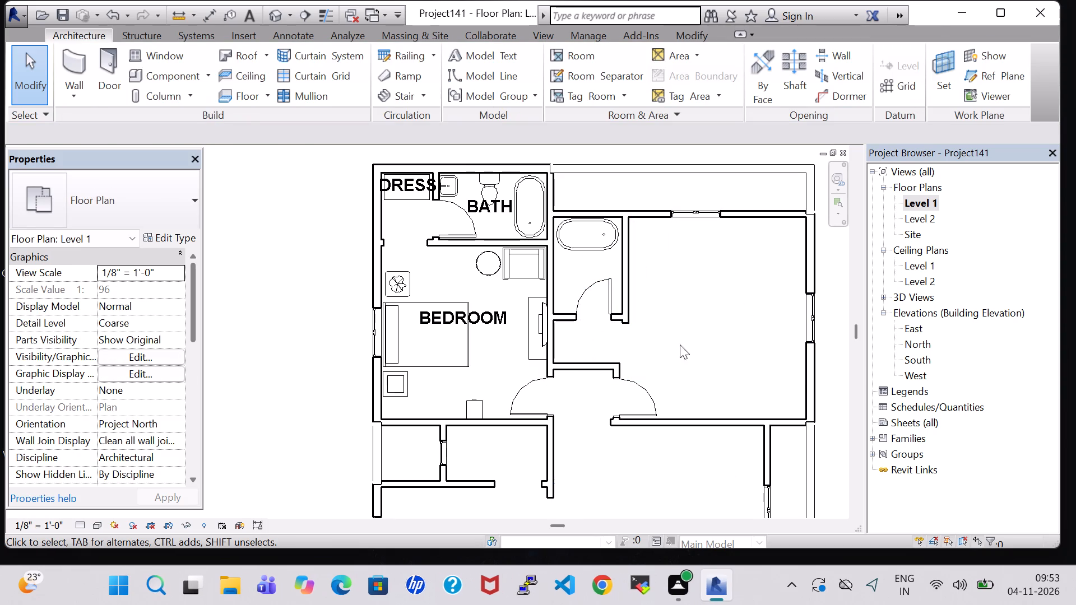
Nudge the short wall holding the unfurnished bedroom's door east, to about 6'-1" from the opposite corridor wall.
left_click(617, 368)
key("Right")
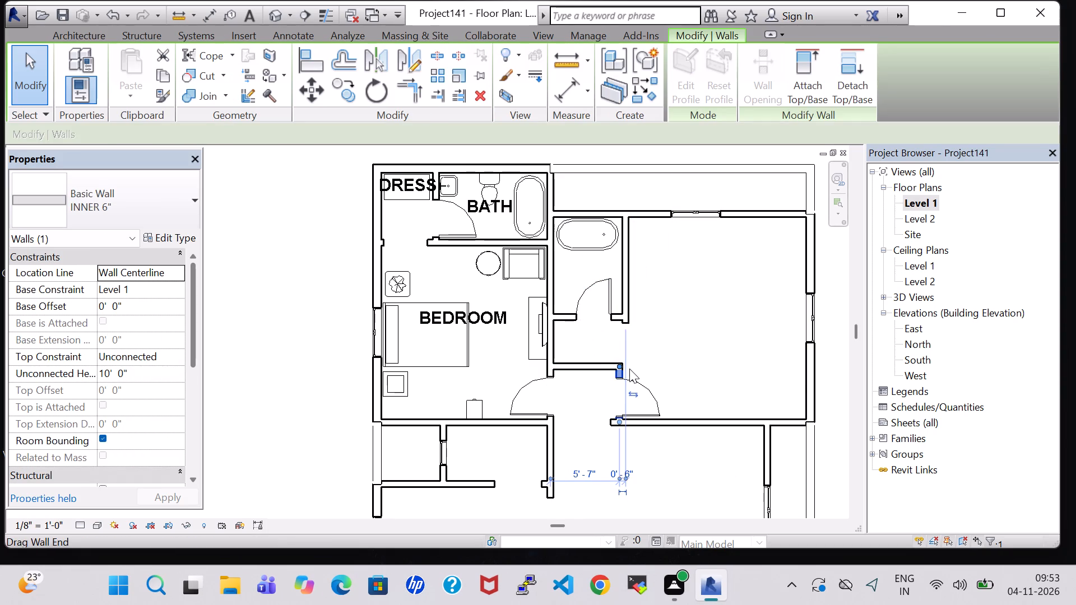
key("Right")
key("Right")
left_click(683, 369)
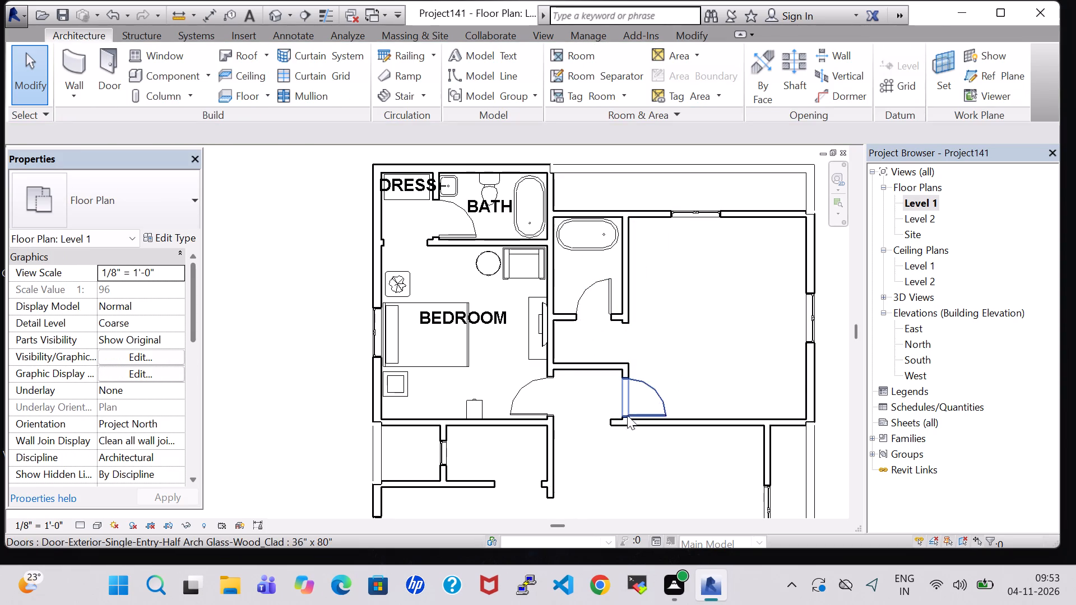
Nudge the unfurnished bedroom's south wall east so its free end lines up with the shifted door wall.
left_click(611, 425)
key("Right")
key("Right")
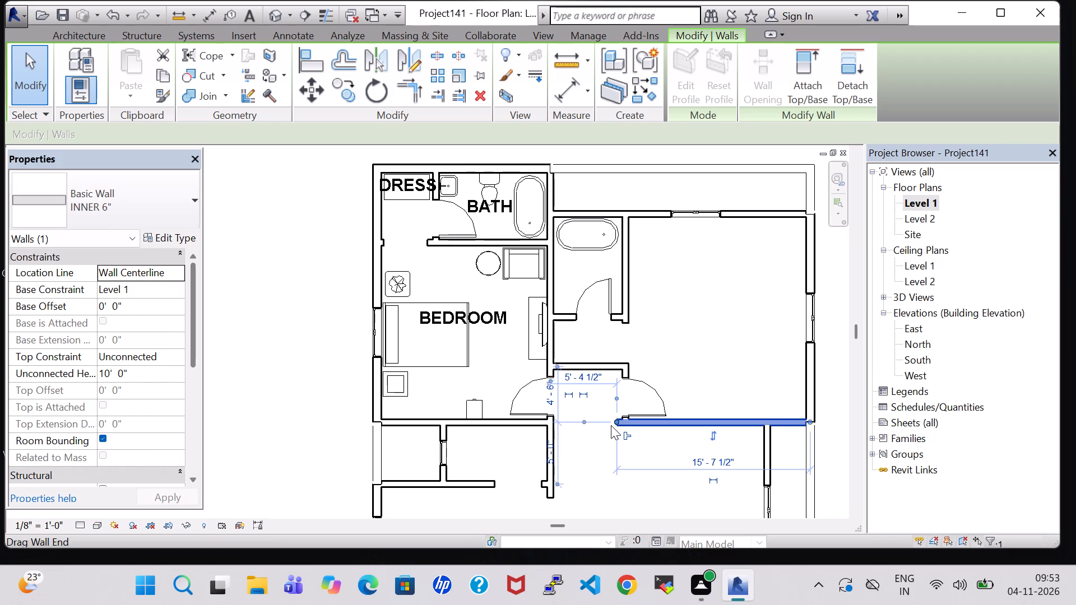
key("Right")
key("Right")
left_click(689, 336)
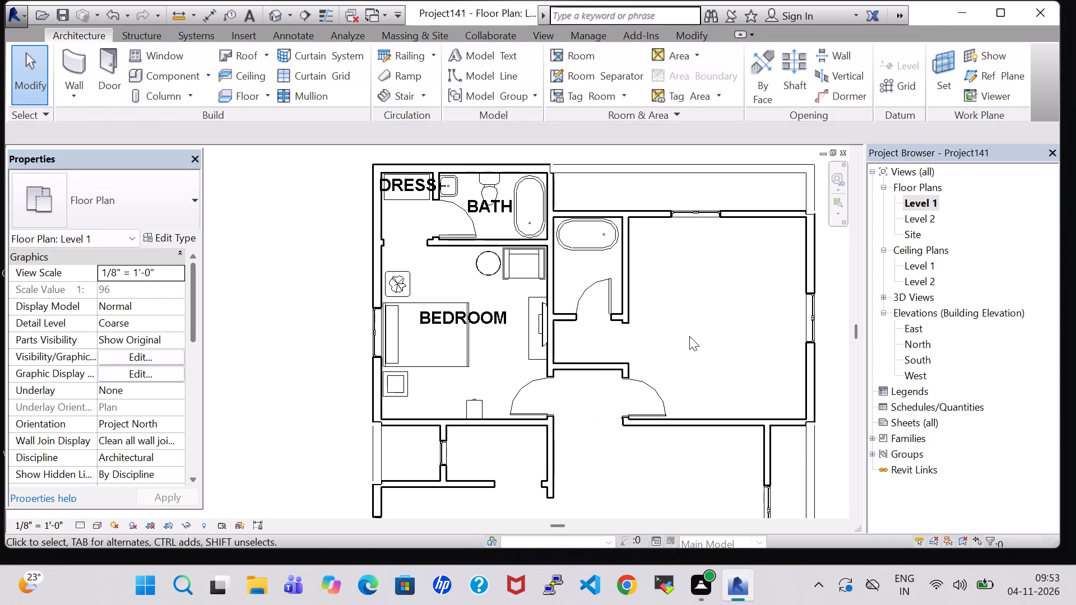
Nudge the unfurnished bedroom's south wall two increments back west at its door end.
scroll(602, 440, "up", 2)
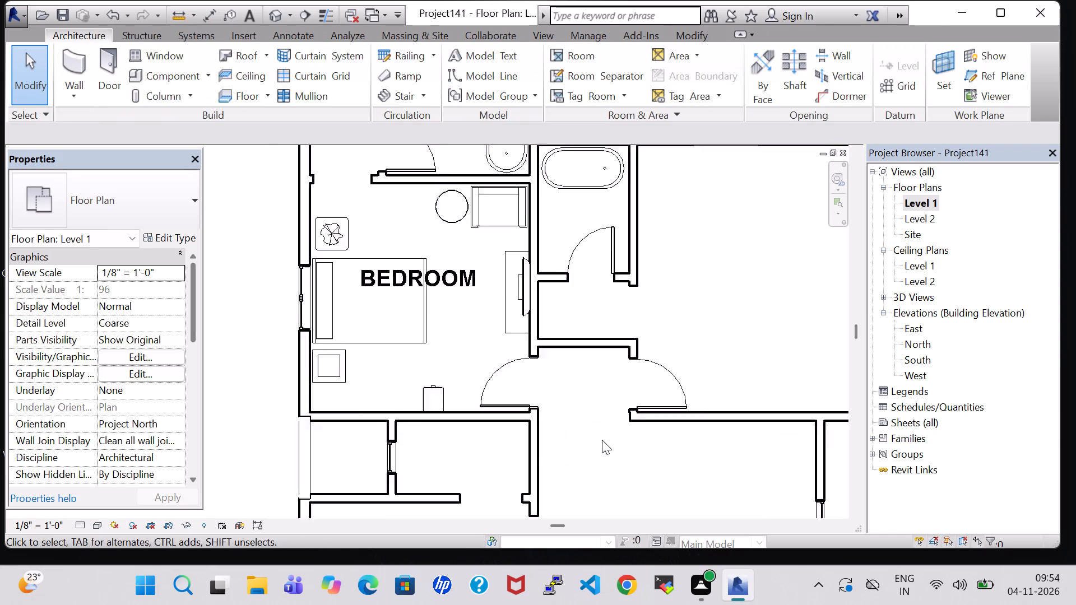
scroll(602, 440, "up", 5)
left_click(661, 397)
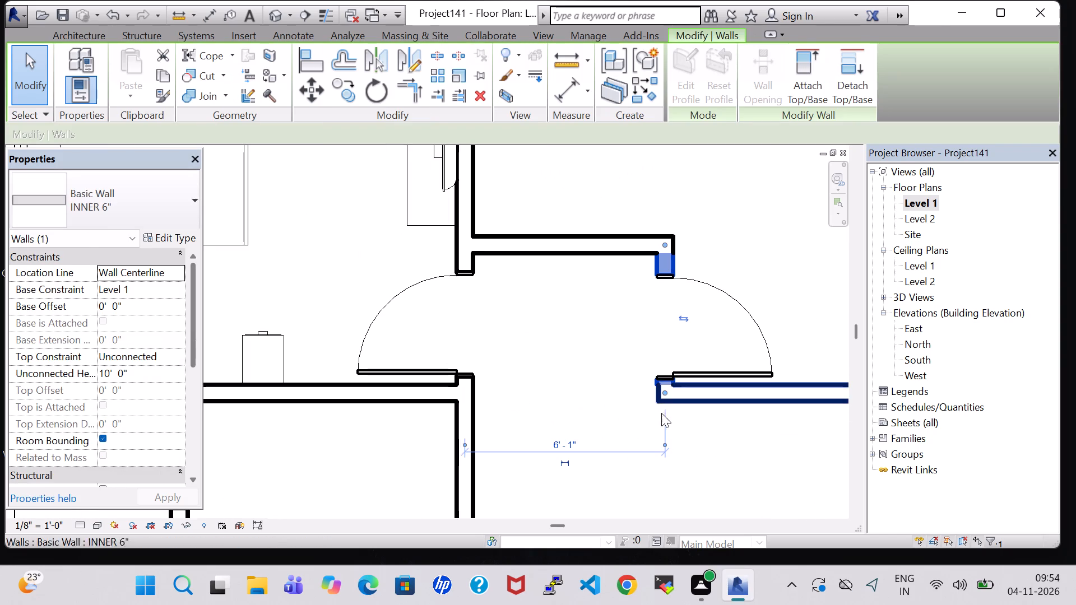
left_click(672, 424)
left_click(662, 403)
key("Left")
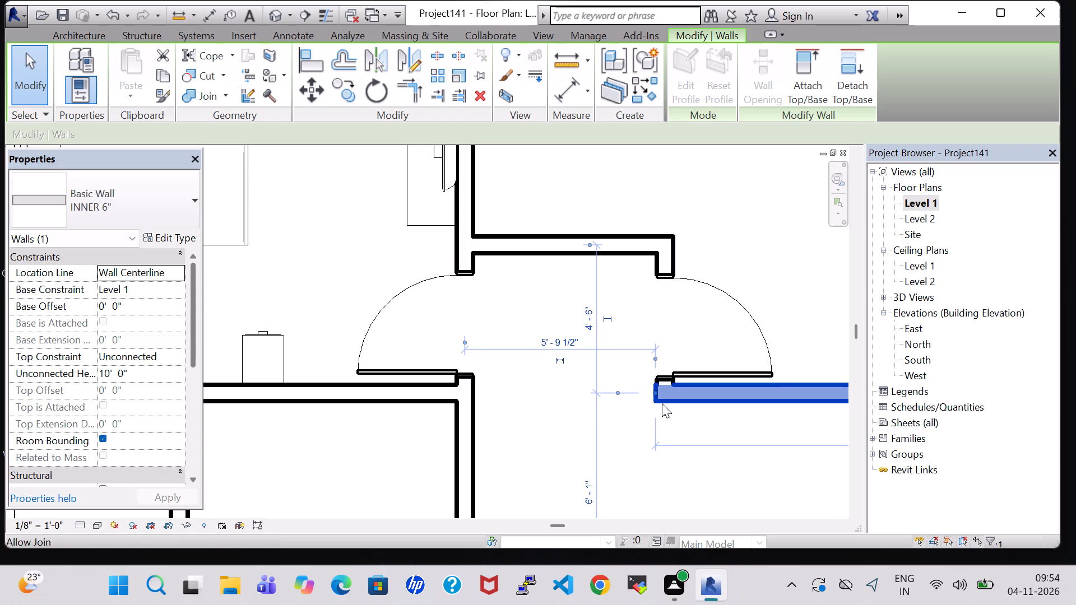
key("Left")
left_click(744, 255)
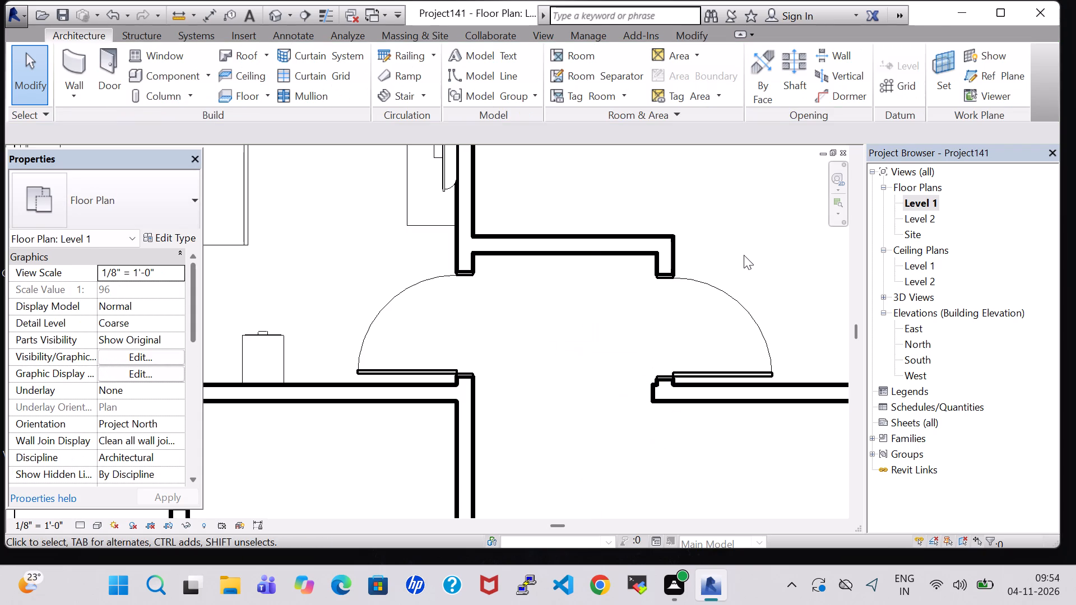
Place a matching 20" x 18" Sink Vanity-Square in the second bathroom, backed against the south wall in the corner beside the door.
scroll(743, 254, "down", 8)
middle_click_drag(744, 249, 718, 350)
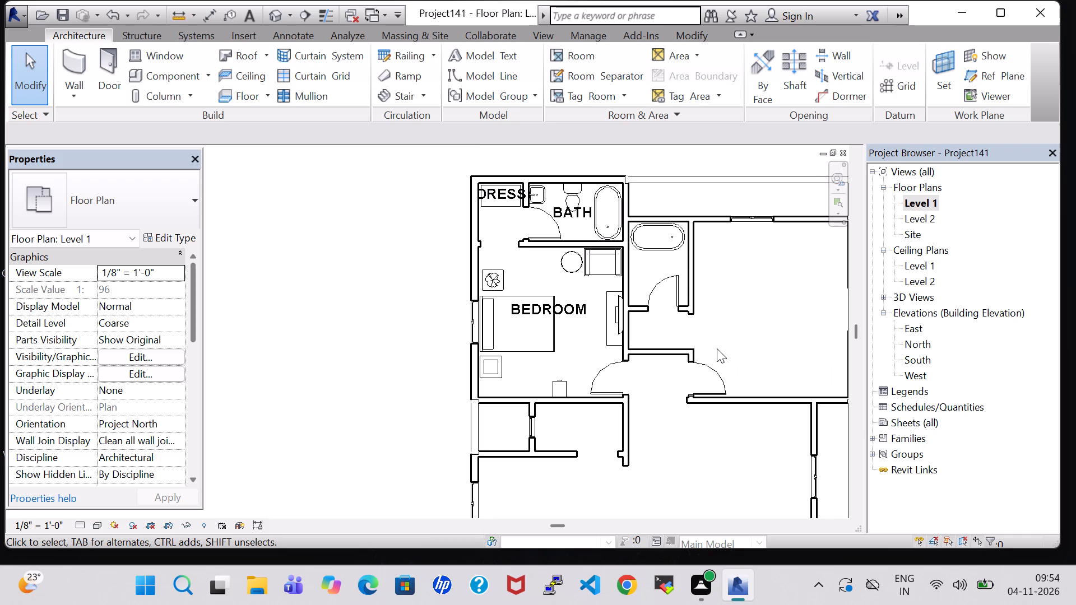
scroll(717, 348, "down", 6)
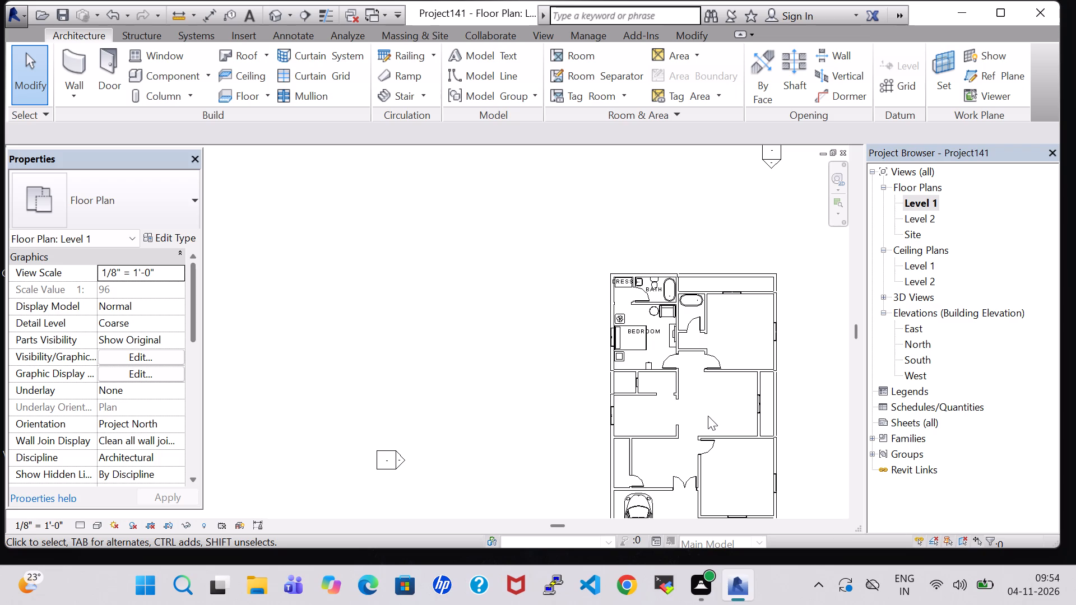
left_click(692, 390)
scroll(692, 390, "up", 10)
middle_click_drag(684, 346, 688, 404)
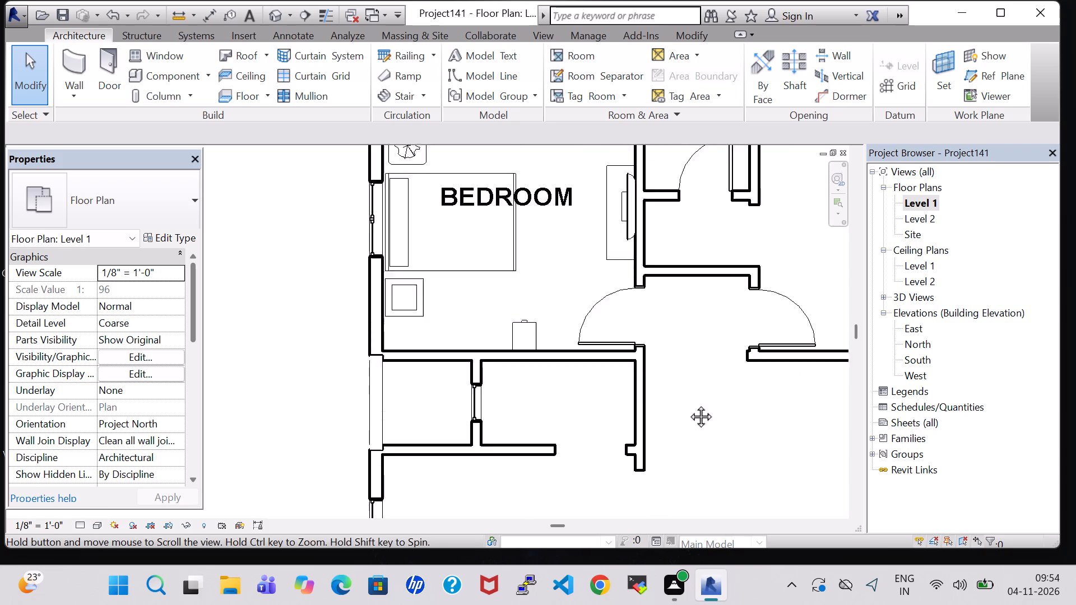
middle_click_drag(688, 404, 688, 516)
middle_click_drag(678, 267, 687, 364)
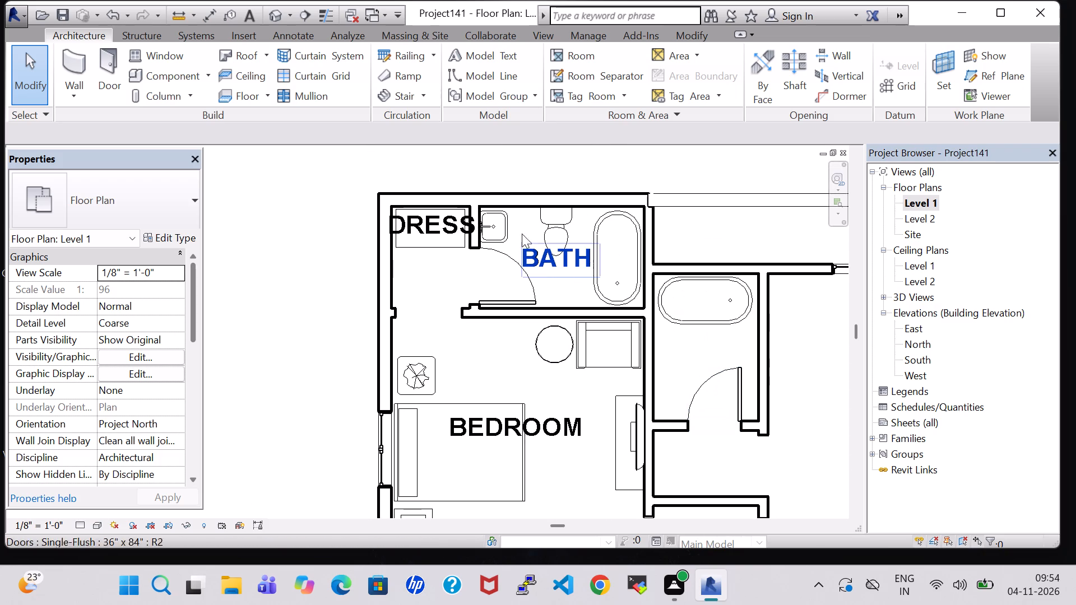
left_click(506, 227)
right_click(506, 227)
left_click(598, 299)
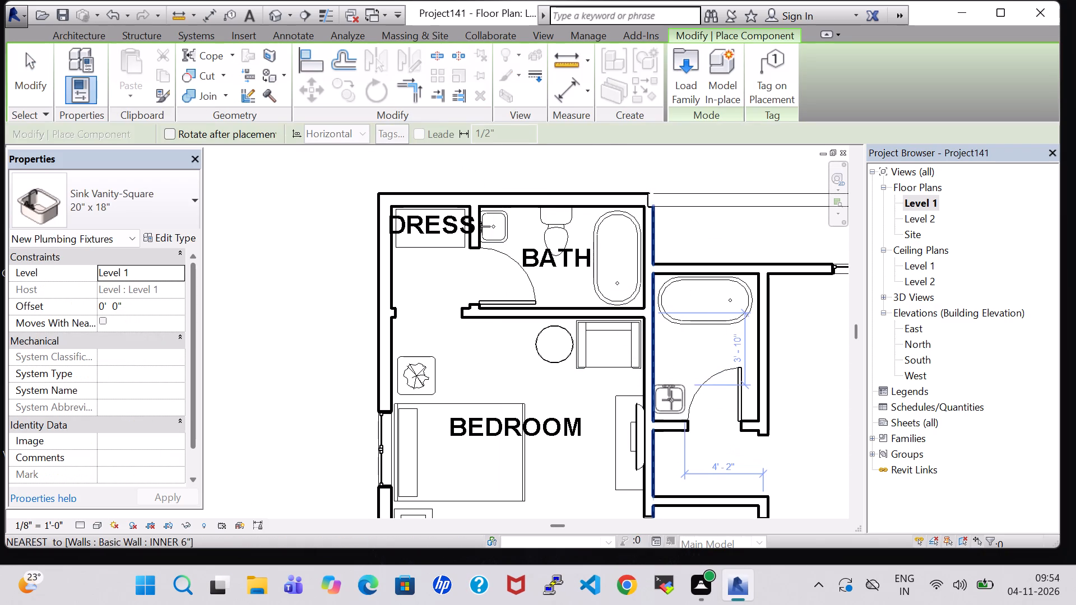
key("space")
key("space")
key("space")
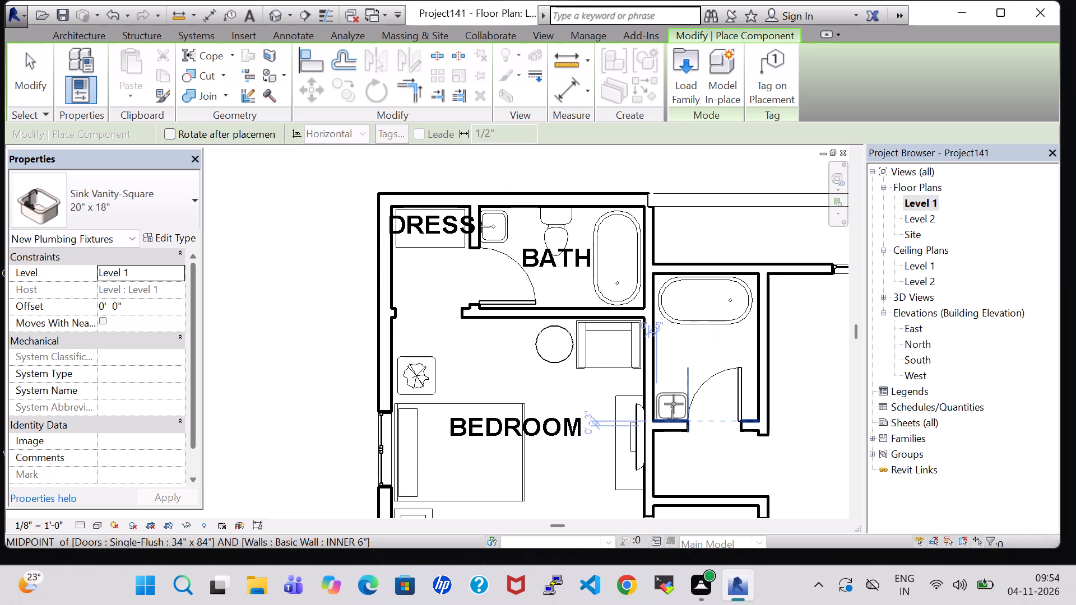
scroll(674, 404, "up", 8)
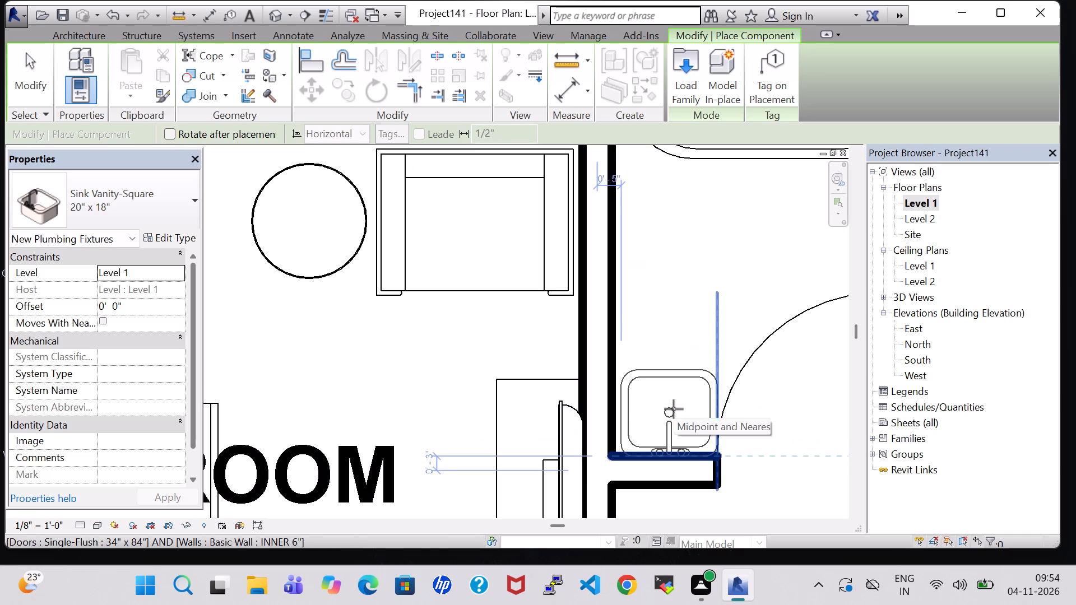
left_click(674, 409)
key("Escape")
key("Escape")
scroll(700, 311, "down", 4)
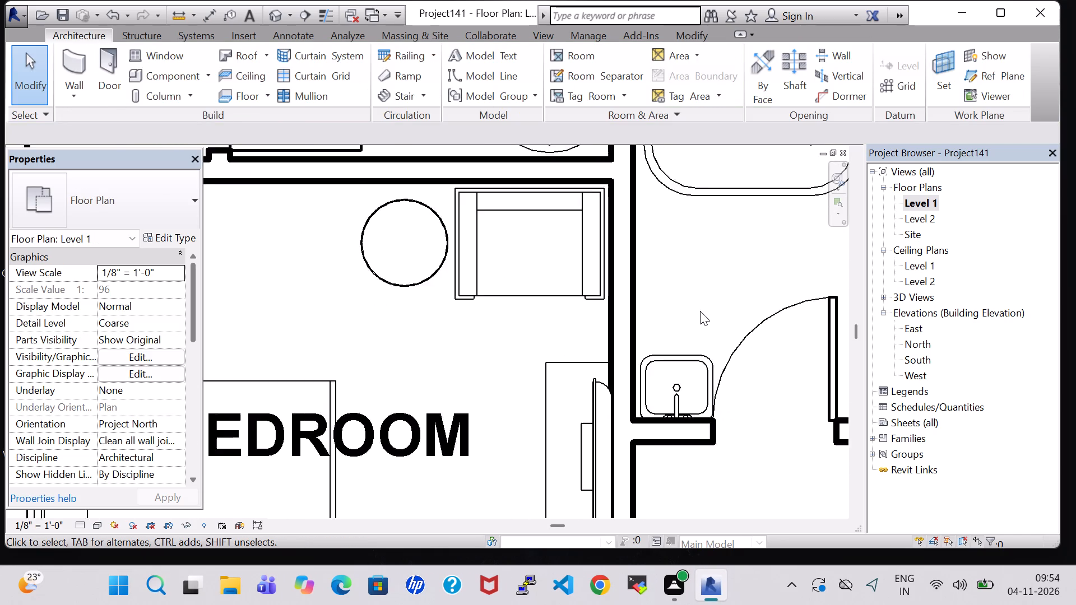
Nudge the second bathroom's door east until its centre is about 4'-2" from the west wall.
scroll(700, 311, "down", 2)
left_click(744, 330)
key("Right")
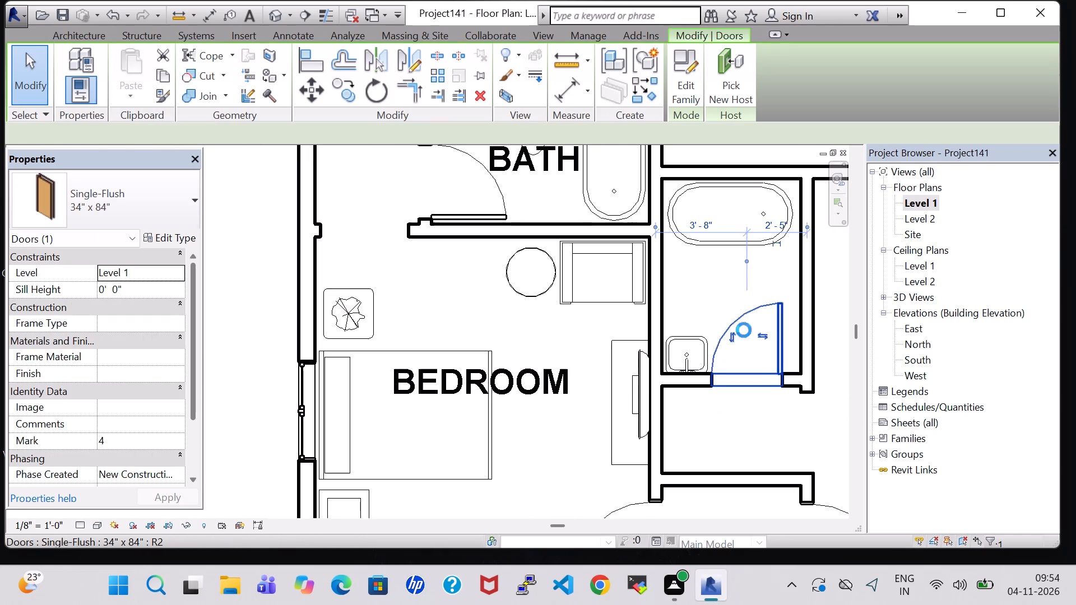
key("Right")
key("Right")
key("Right")
key("Right")
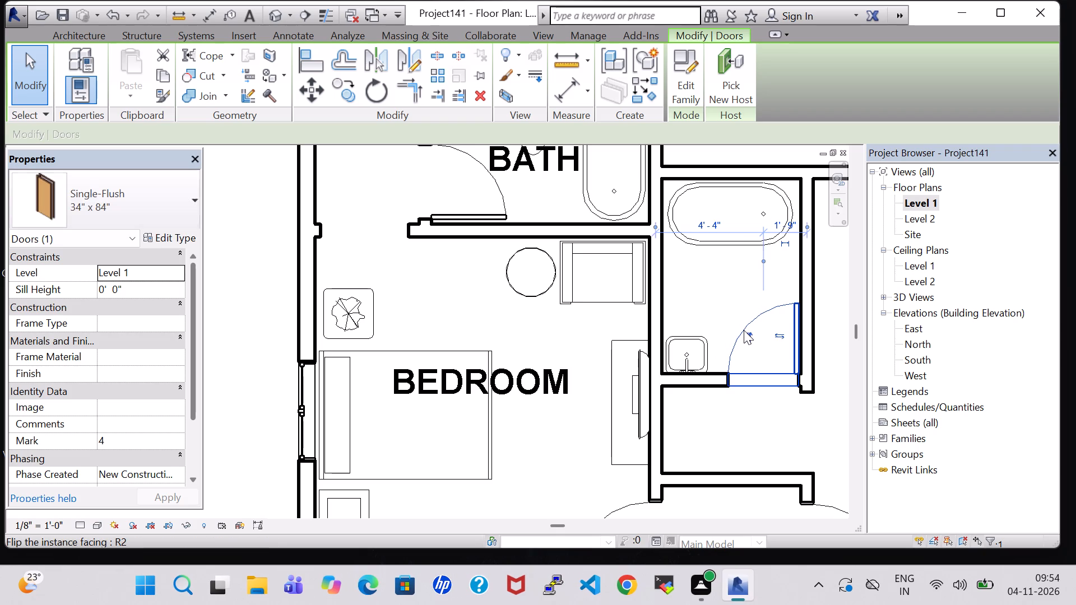
key("Left")
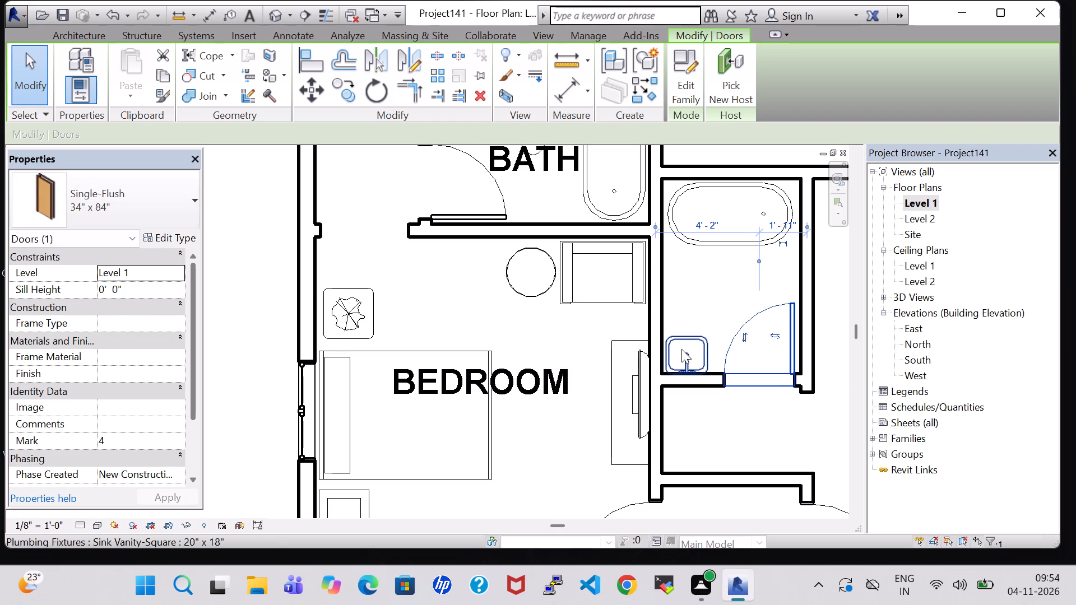
Nudge the second bathroom's sink one increment east.
left_click(681, 349)
key("Right")
left_click(719, 280)
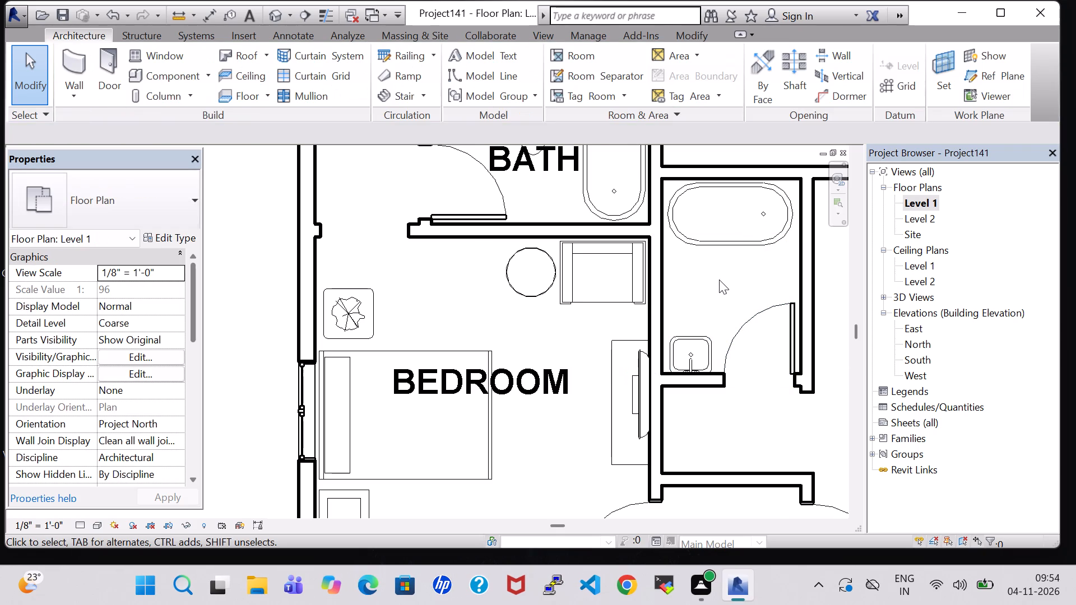
Place a matching 24" x 48" Mirror-Ellipse on the second bathroom's south wall, centred behind the sink.
scroll(719, 280, "down", 5)
middle_click_drag(719, 281, 711, 309)
scroll(539, 218, "up", 10)
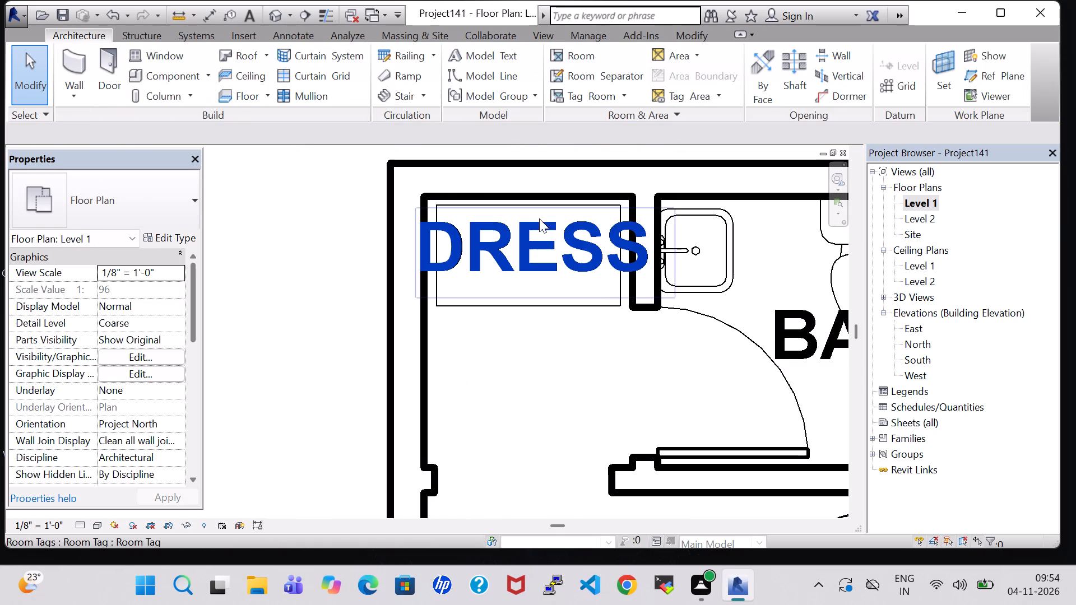
left_click(690, 362)
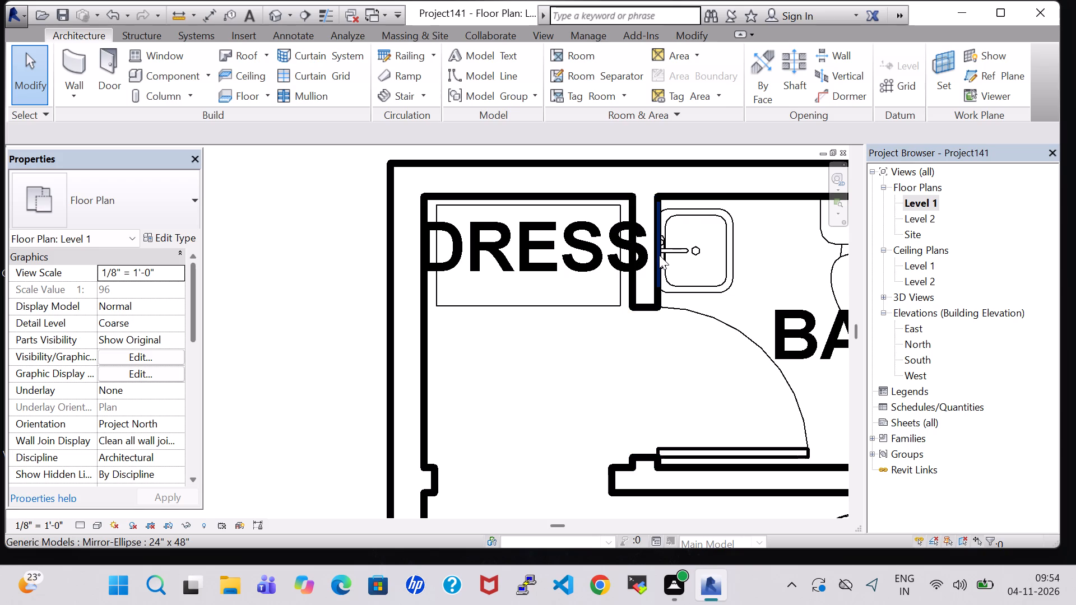
left_click(659, 255)
right_click(659, 255)
left_click(711, 295)
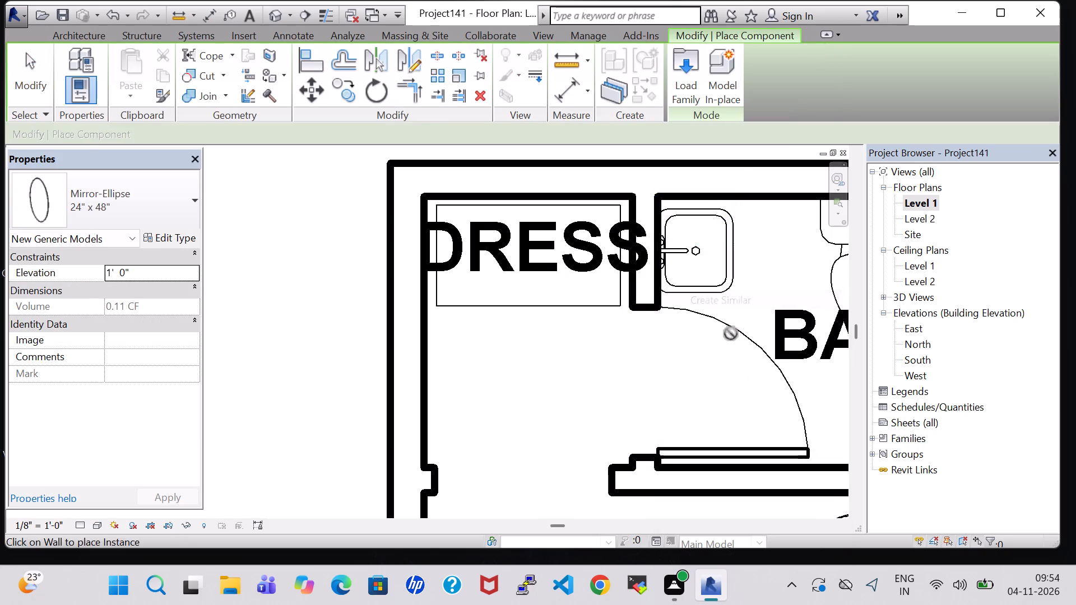
scroll(748, 373, "down", 6)
middle_click_drag(738, 377, 479, 370)
middle_click_drag(692, 447, 675, 426)
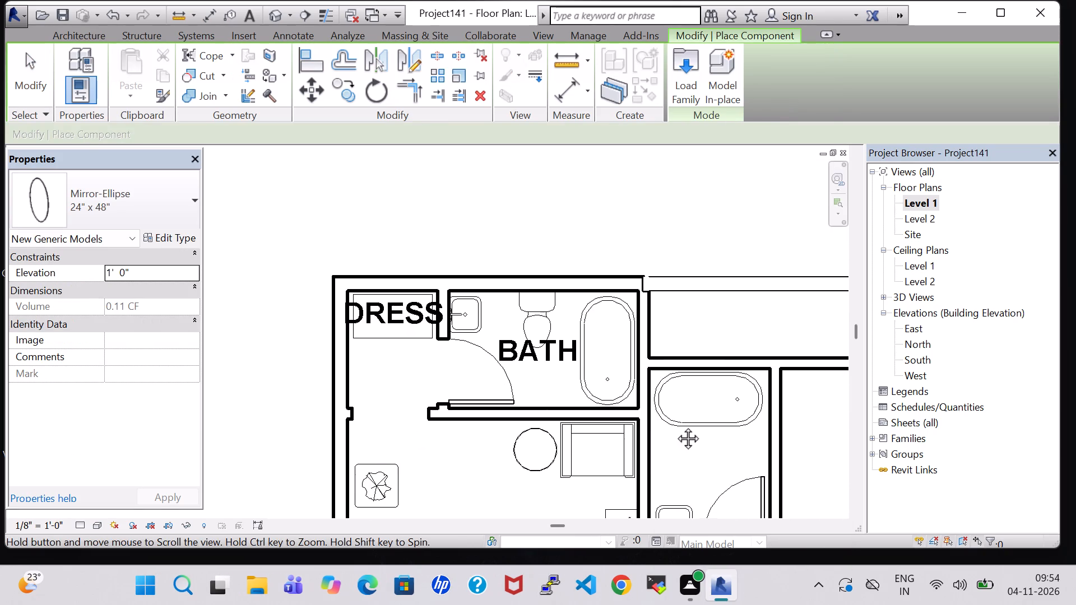
middle_click_drag(675, 426, 689, 302)
scroll(678, 397, "up", 10)
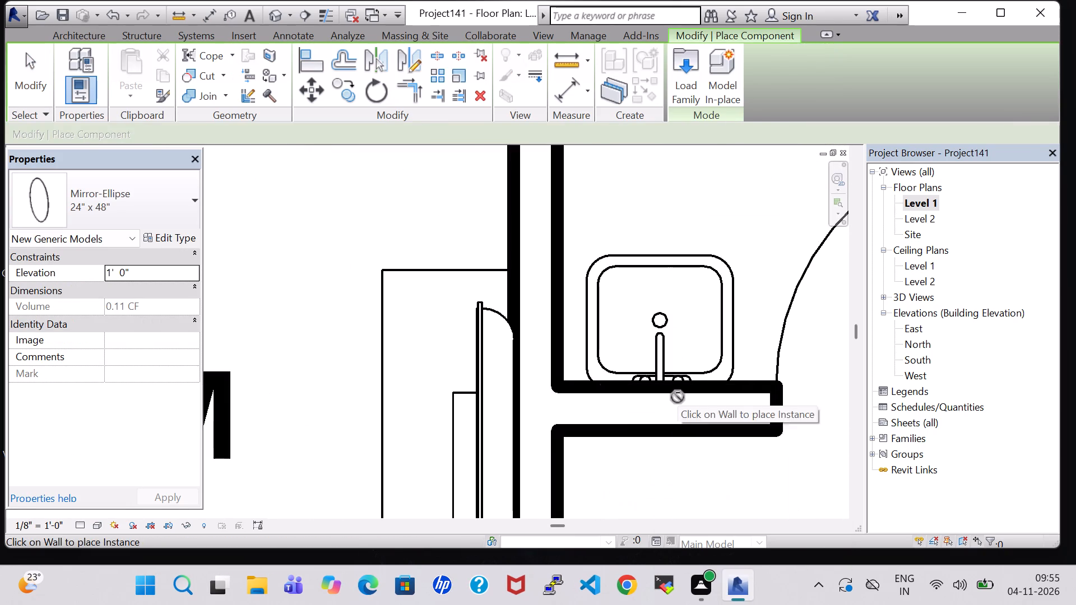
scroll(678, 397, "up", 1)
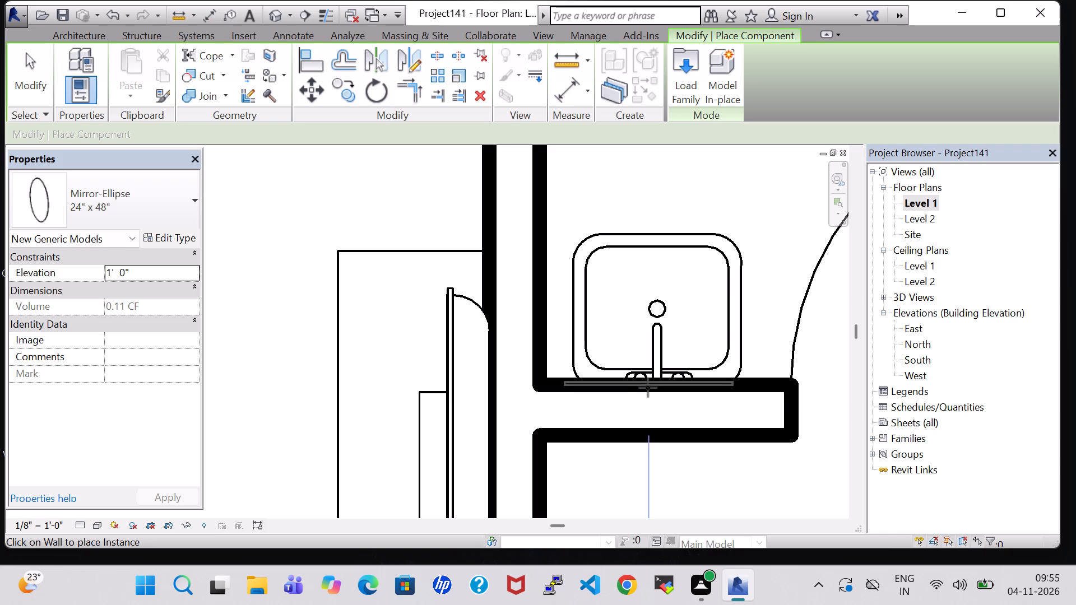
left_click(658, 388)
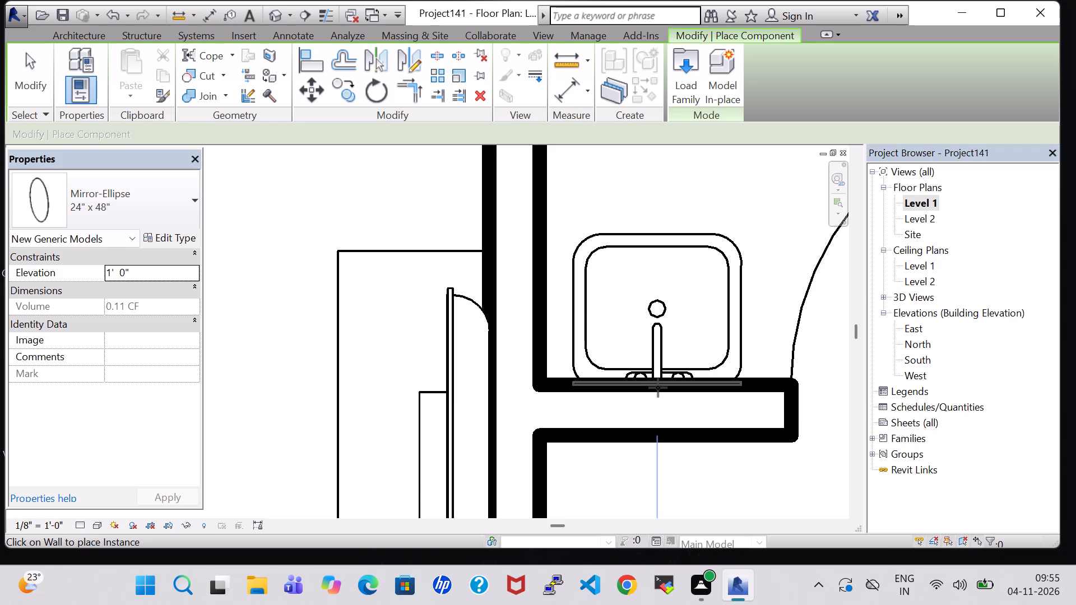
key("Escape")
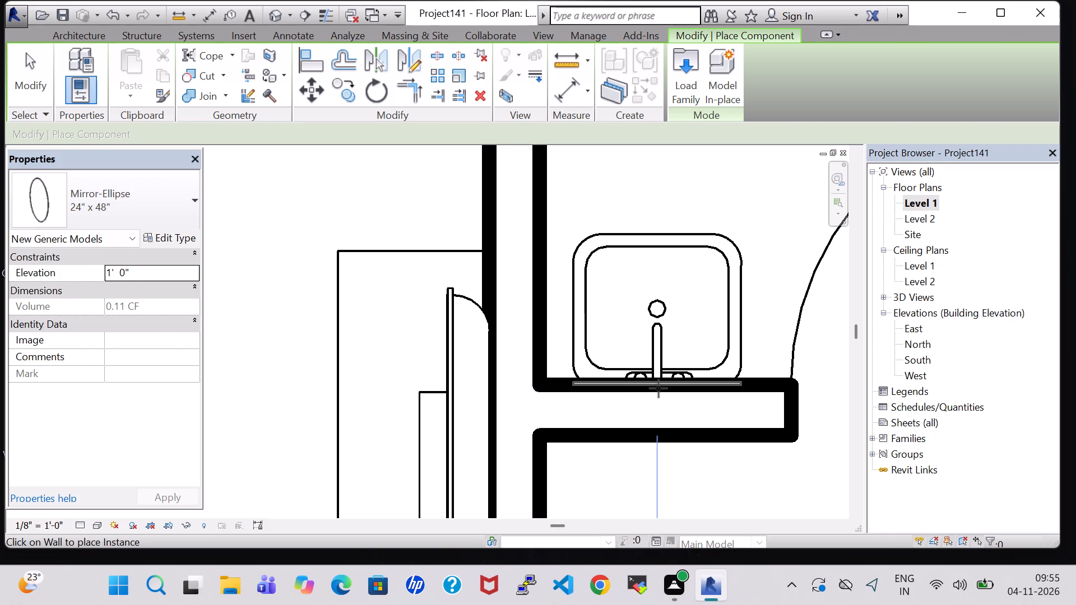
key("Escape")
Set the second bathroom mirror's elevation to 3' 5" and compare it with the first bathroom's mirror.
left_click(658, 383)
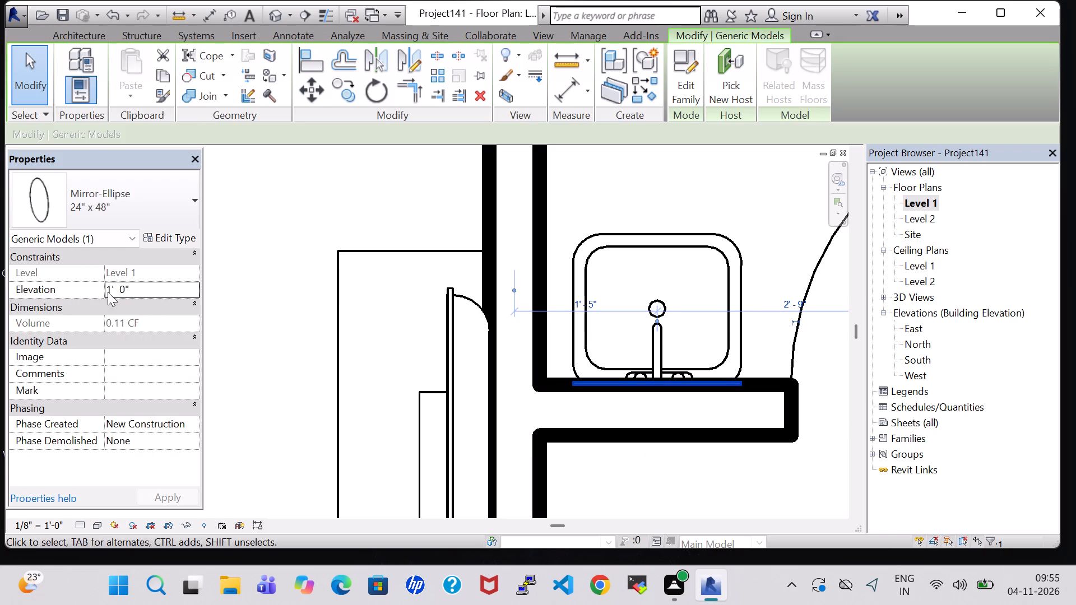
left_click(113, 291)
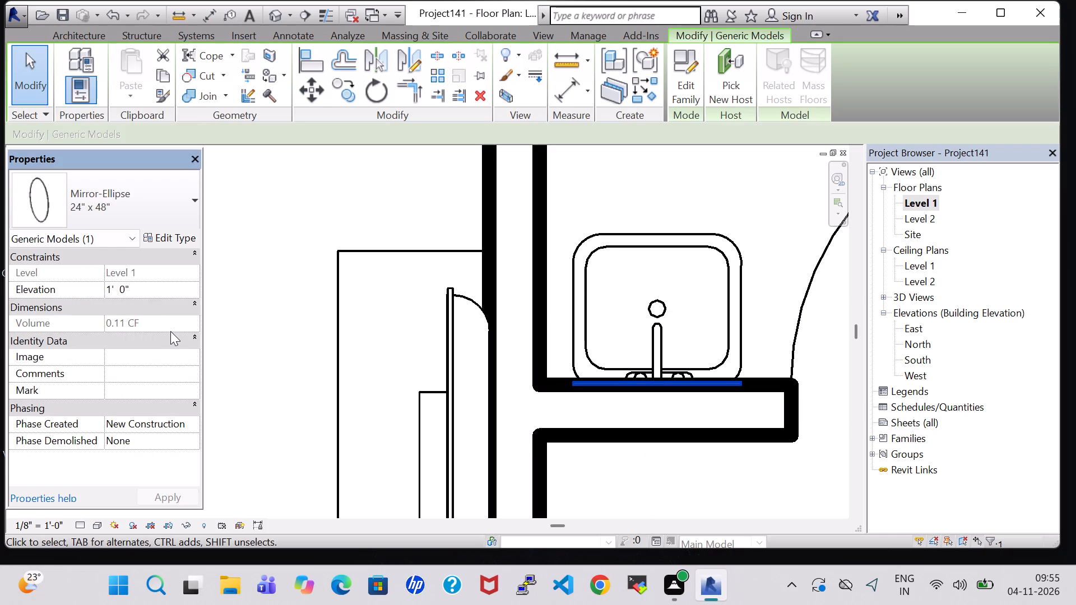
key("BackSpace")
key("3")
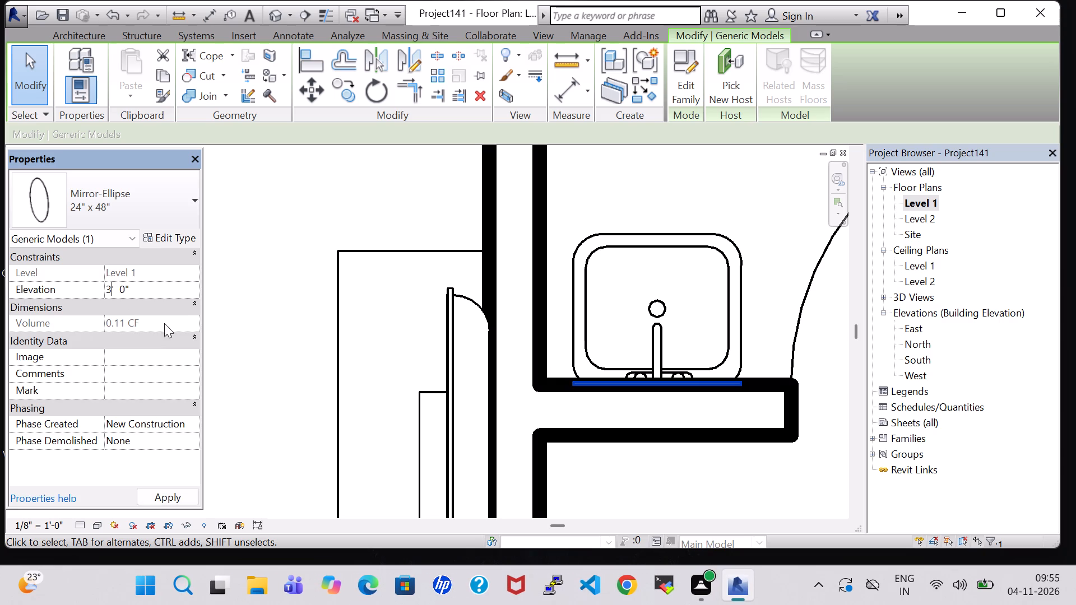
left_click(125, 292)
key("BackSpace")
key("5")
left_click(179, 497)
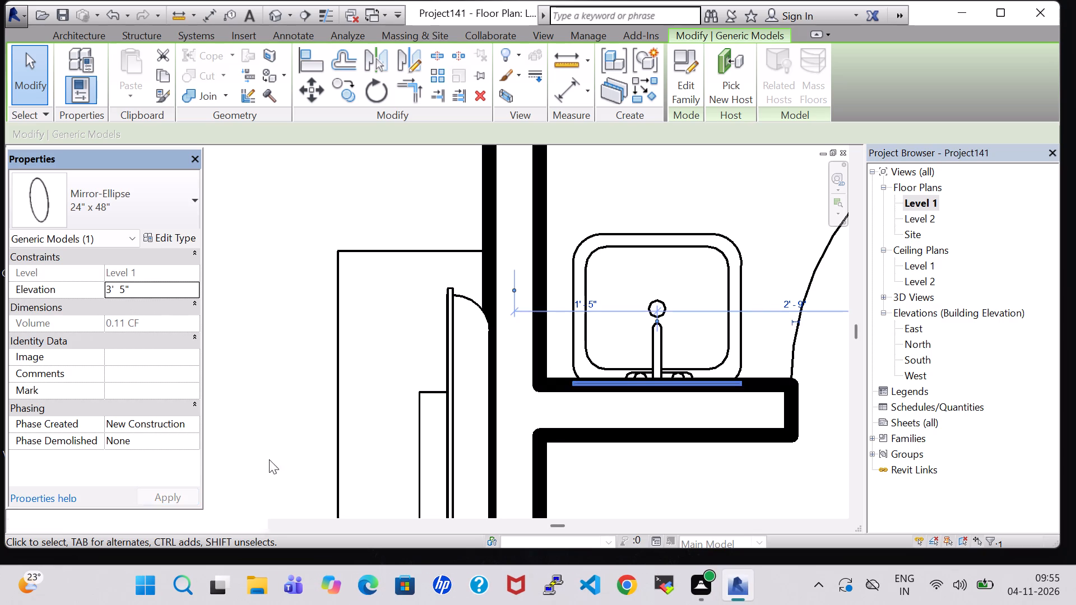
left_click(629, 205)
scroll(627, 204, "down", 7)
middle_click_drag(439, 202, 514, 528)
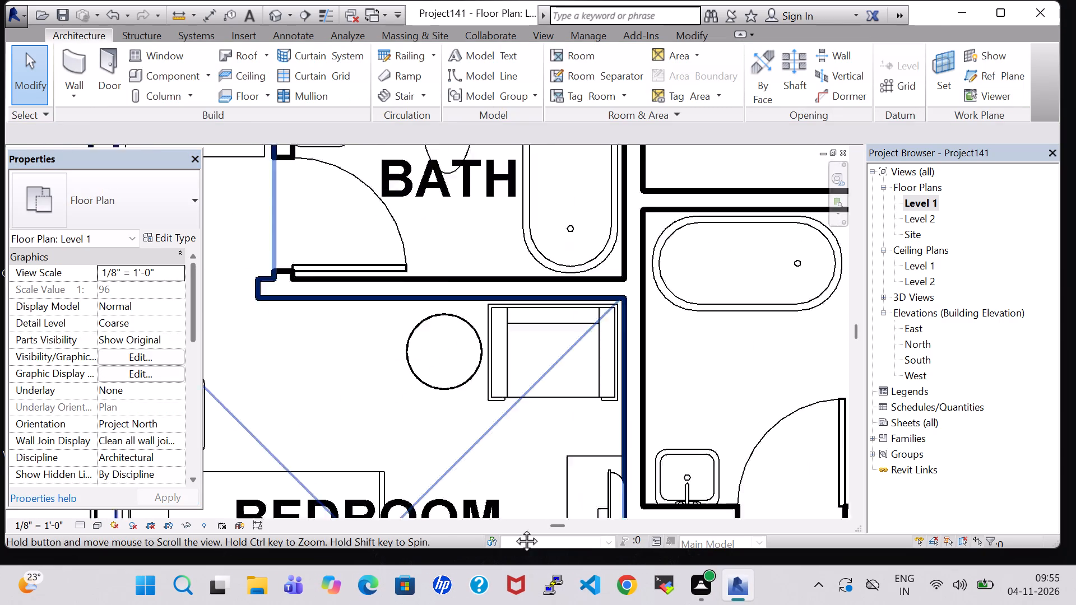
middle_click_drag(514, 528, 535, 604)
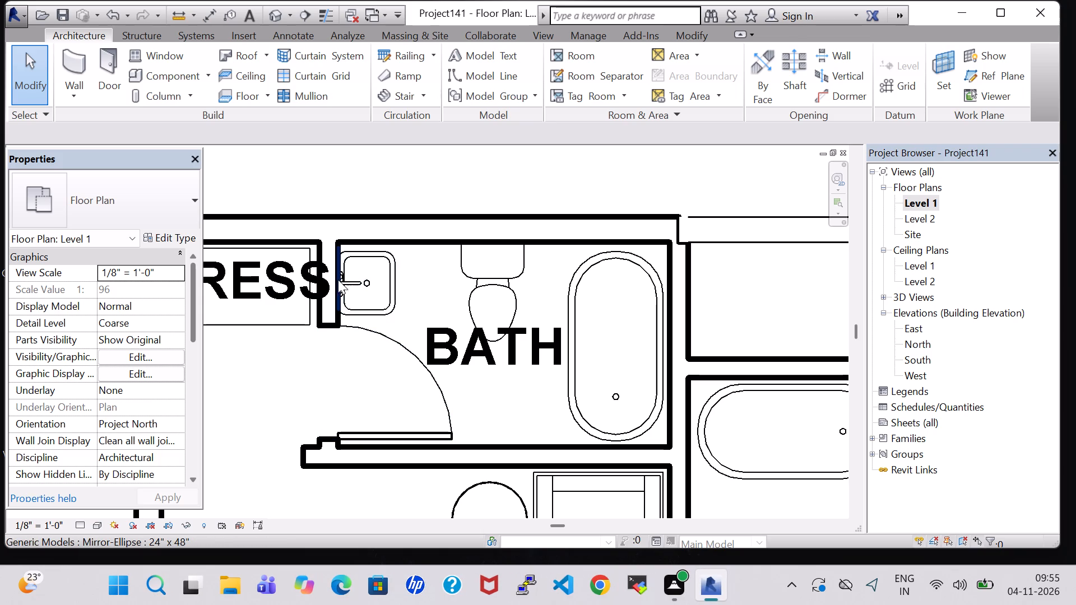
left_click(338, 282)
scroll(648, 375, "down", 4)
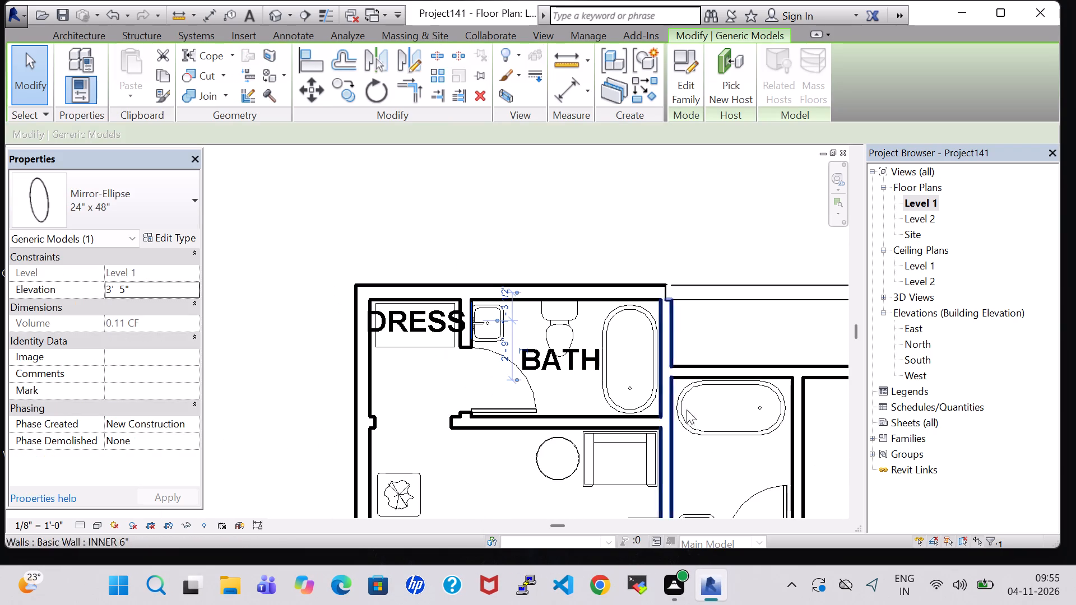
left_click(716, 465)
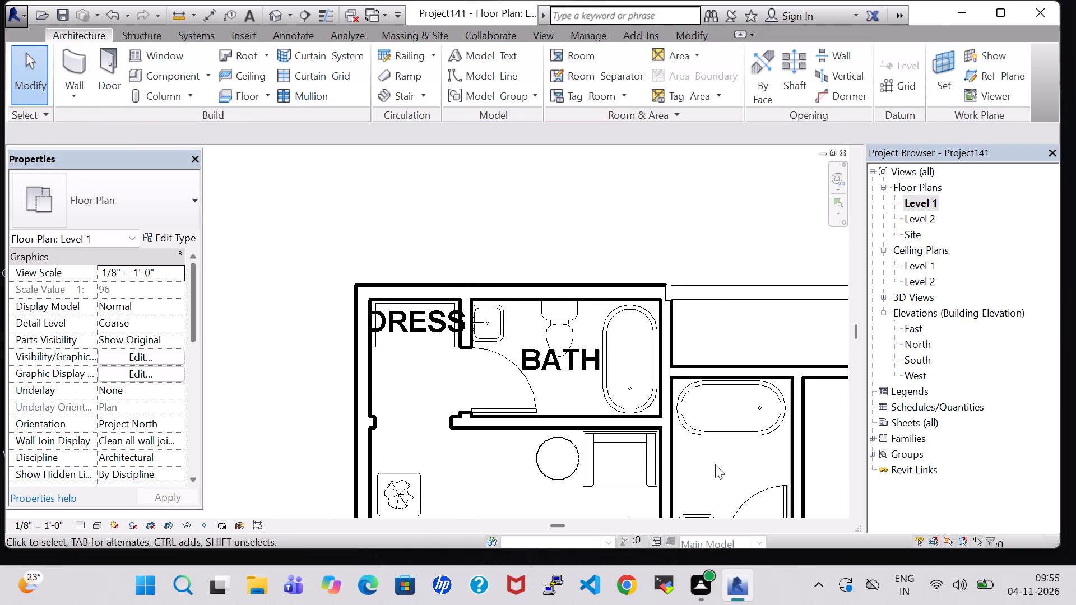
Place a matching Toilet-Domestic-3D in the second bathroom, backed against the west wall between the tub and the sink.
middle_click_drag(715, 464, 706, 309)
scroll(699, 309, "up", 2)
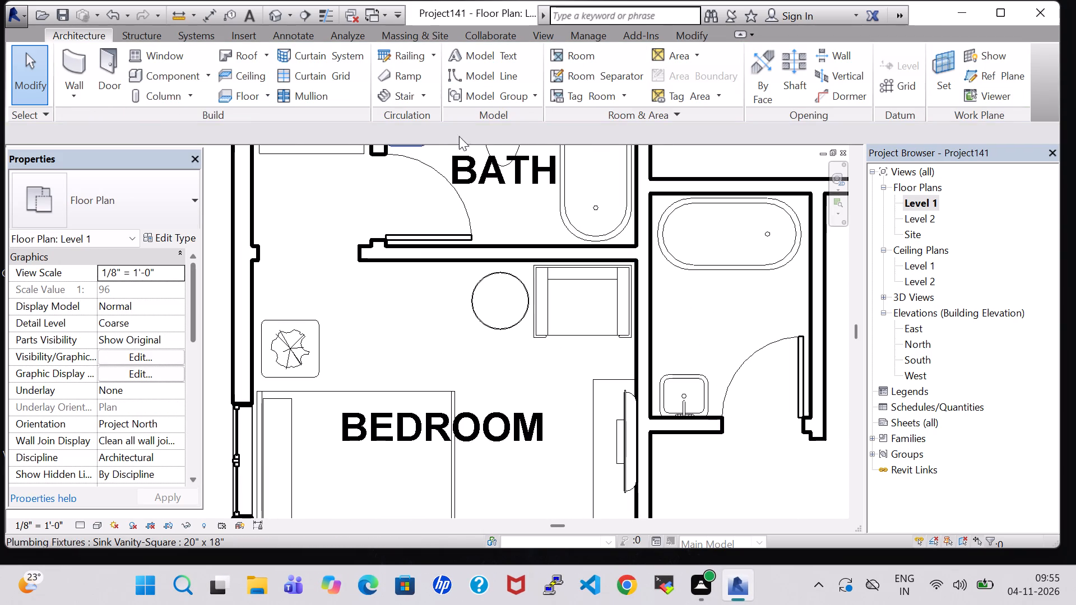
scroll(732, 241, "down", 3)
left_click(585, 162)
right_click(585, 162)
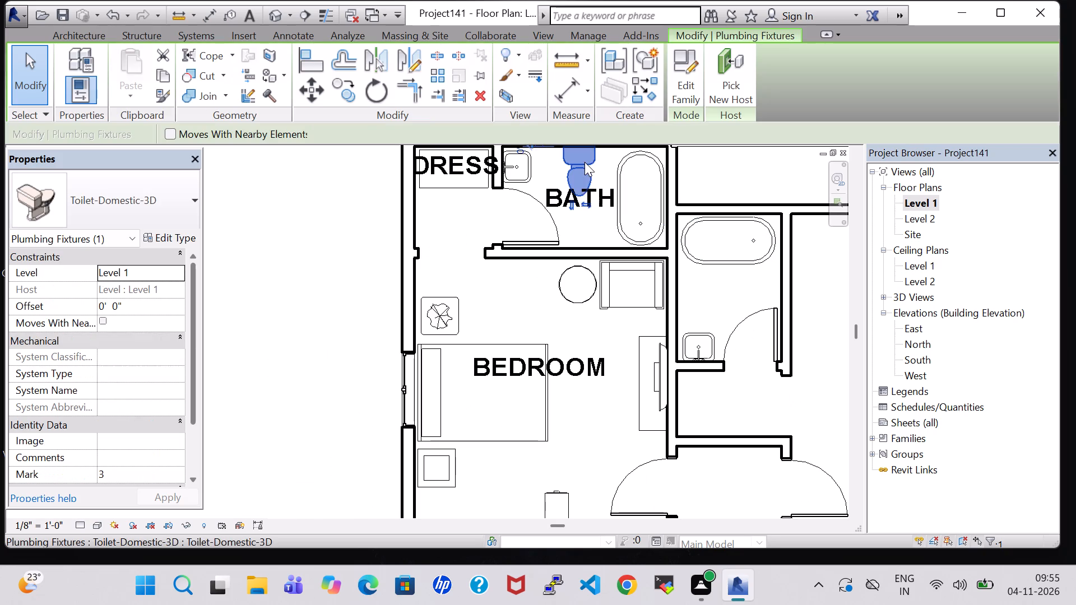
left_click(704, 289)
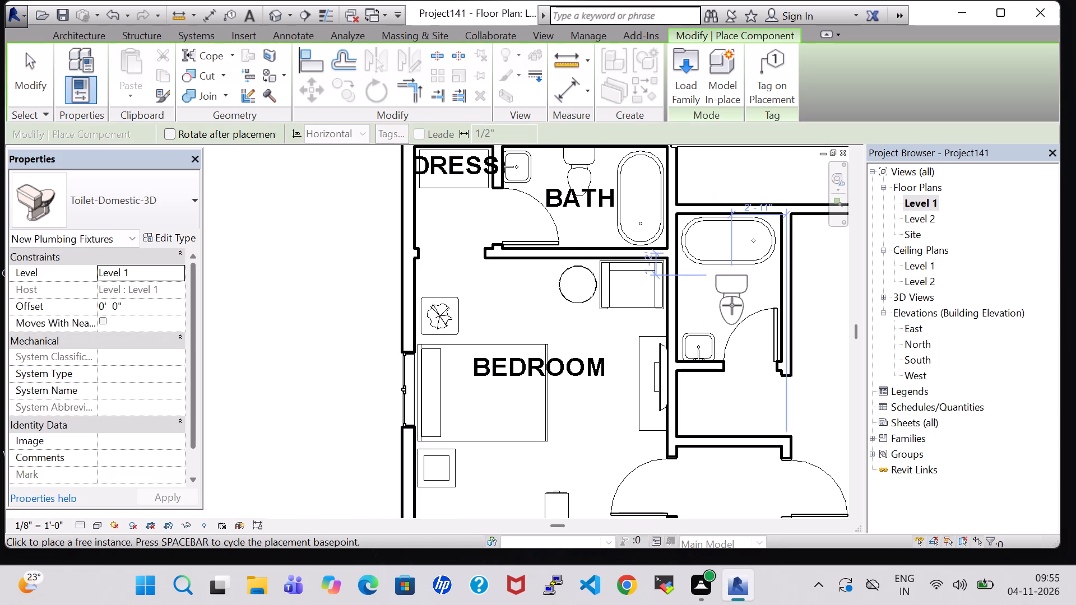
key("space")
scroll(728, 313, "up", 5)
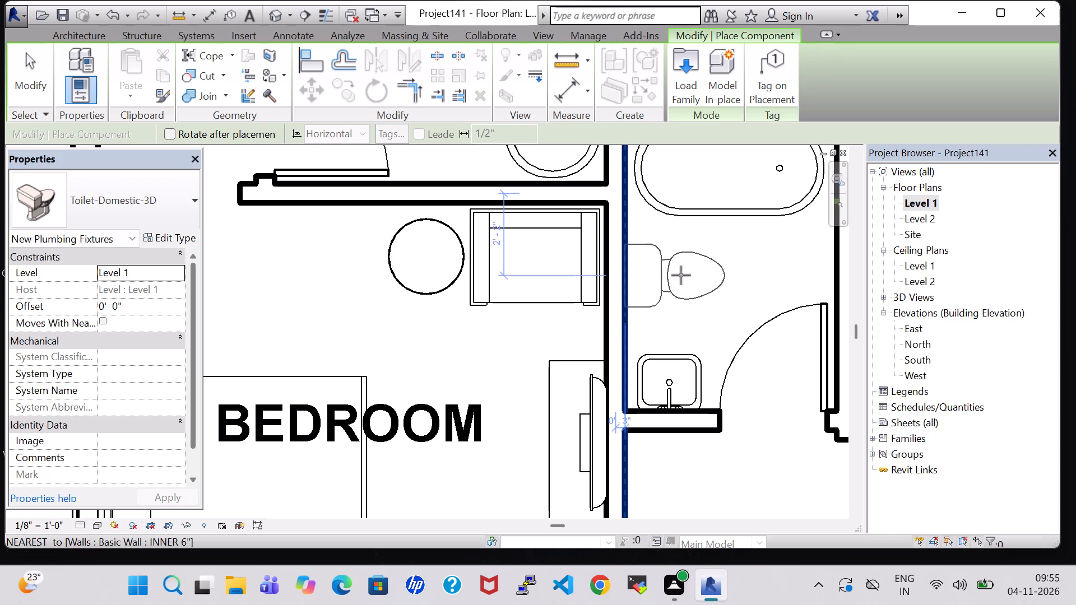
left_click(681, 275)
key("Escape")
key("Escape")
scroll(681, 275, "down", 6)
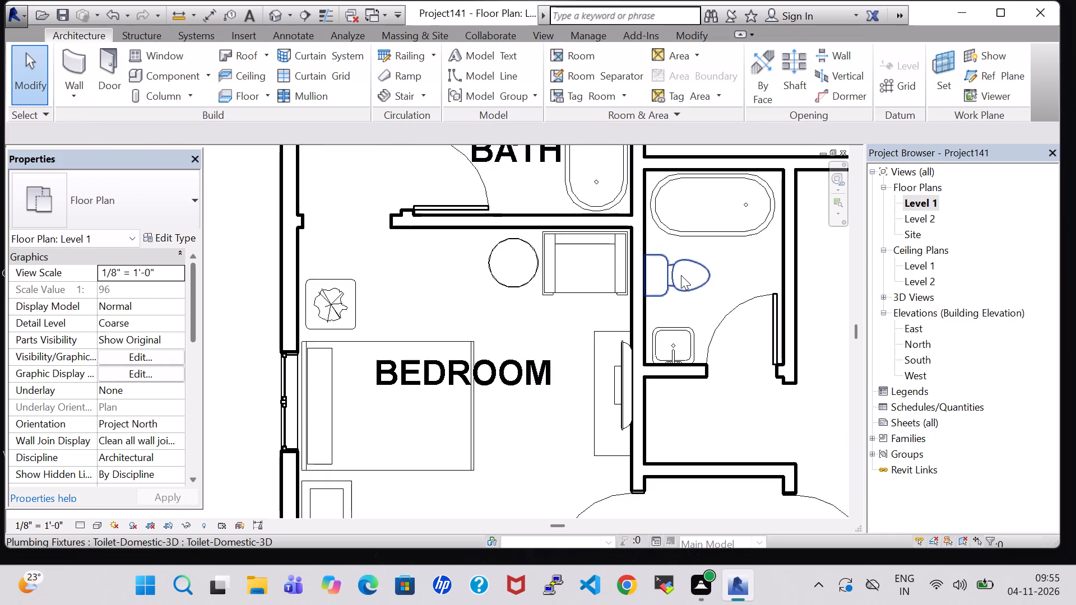
scroll(681, 275, "down", 1)
Place a matching Floor Drain - Round, 5" Strainer - 2" Drain, on the Level 1 work plane between the second bathroom's toilet and tub.
left_click(283, 16)
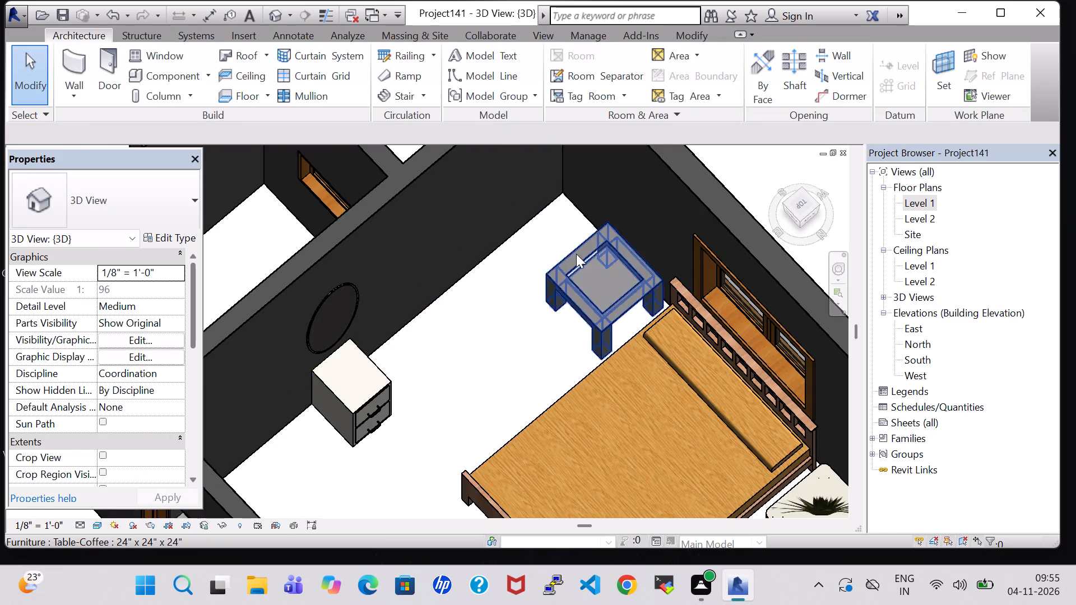
scroll(577, 256, "down", 11)
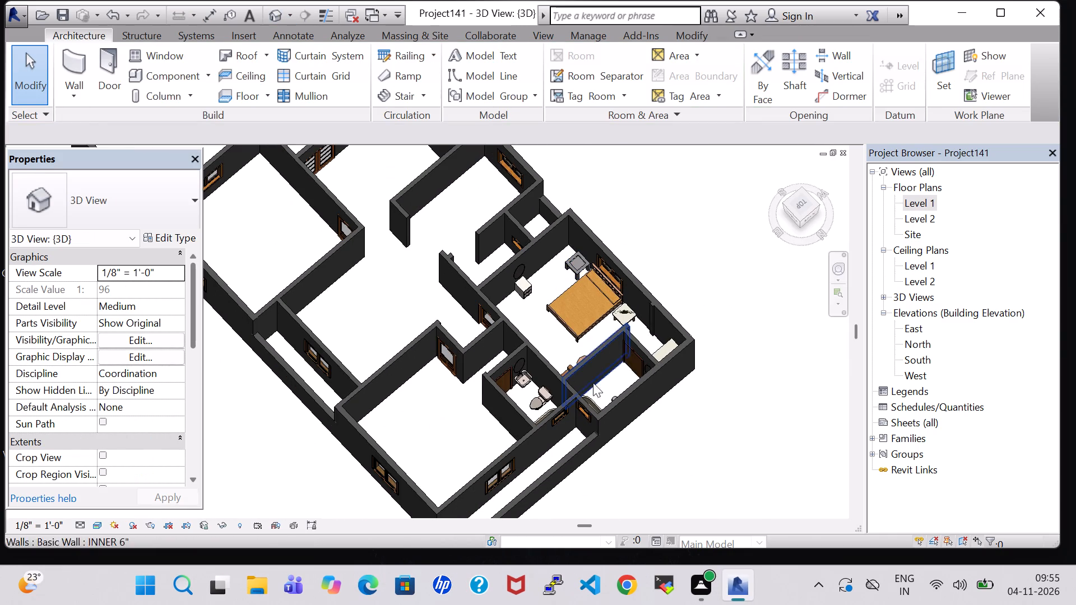
middle_click_drag(609, 392, 595, 467)
scroll(582, 441, "up", 3)
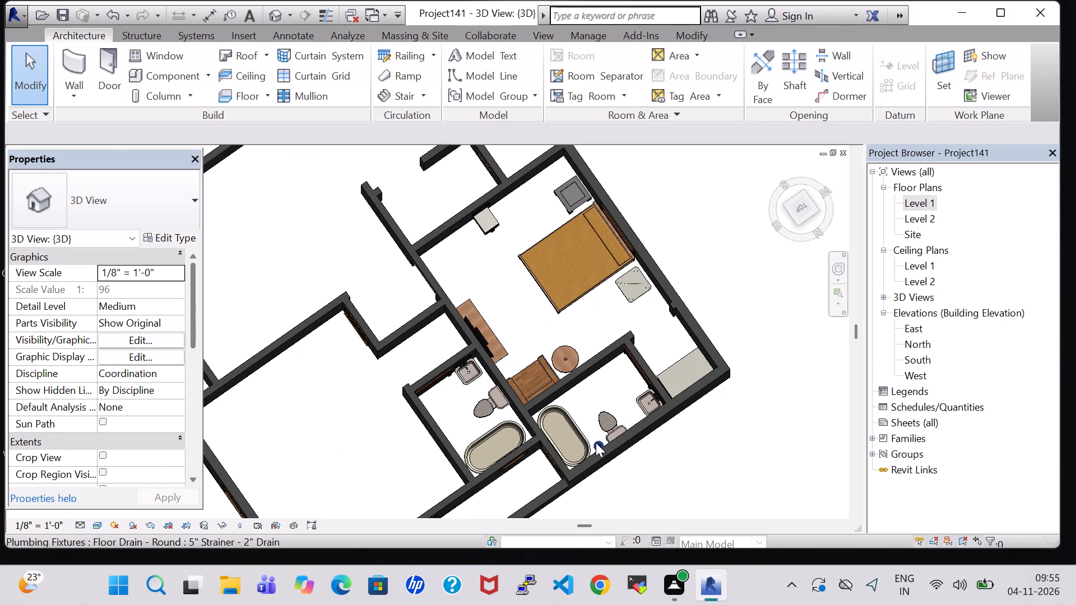
left_click(596, 443)
right_click(596, 443)
left_click(641, 302)
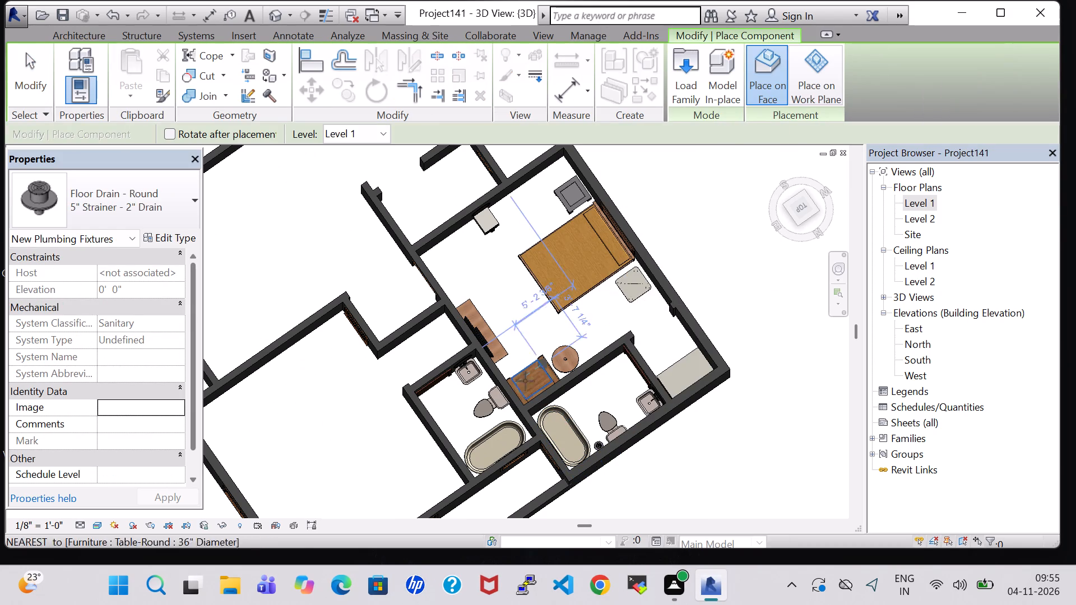
left_click(814, 96)
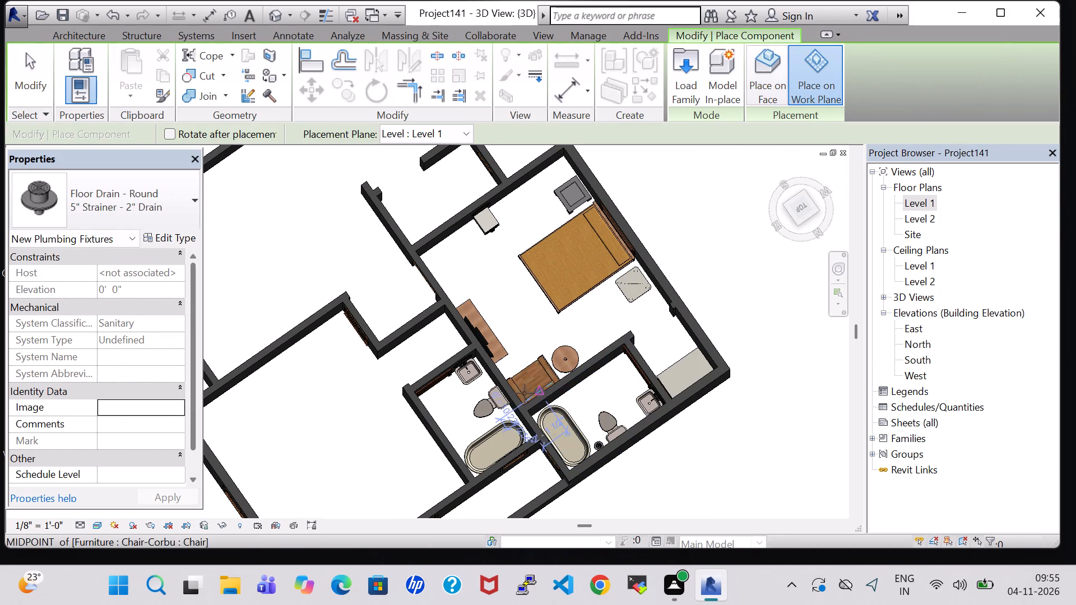
scroll(503, 400, "up", 9)
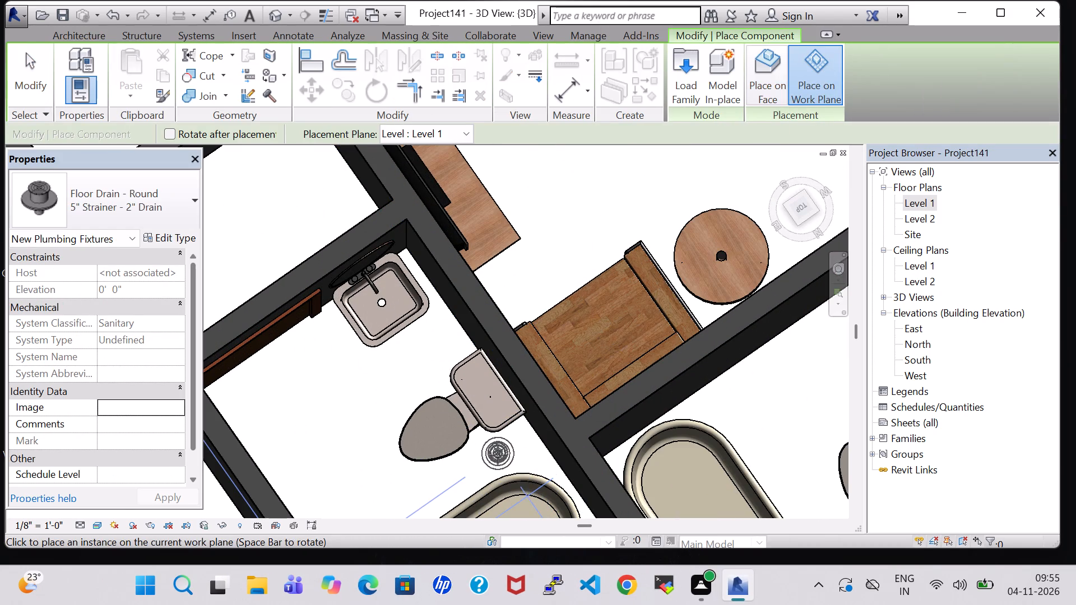
middle_click_drag(494, 456, 472, 364)
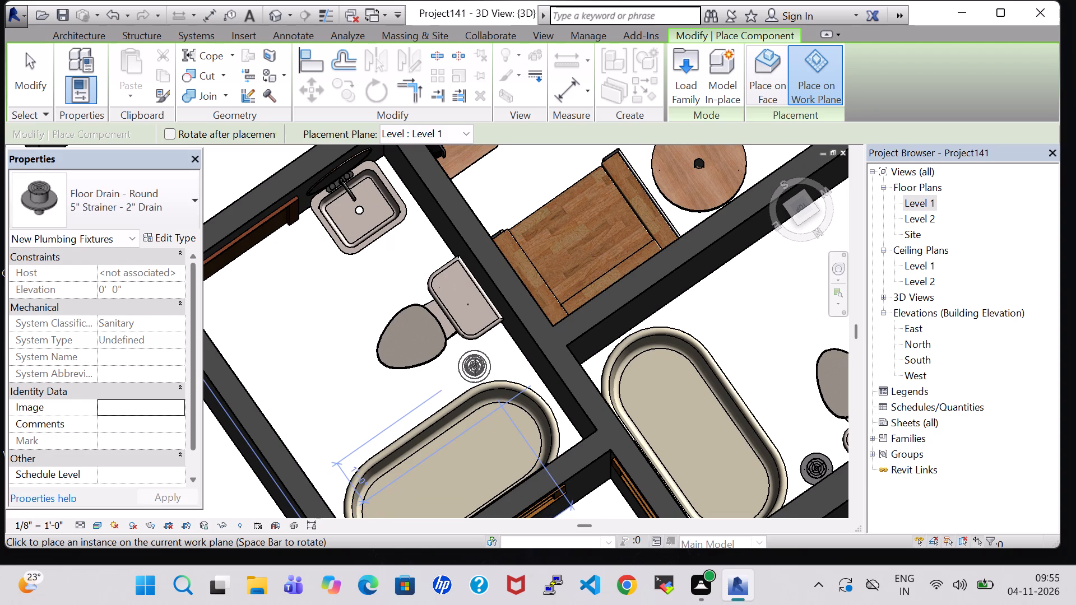
left_click(475, 367)
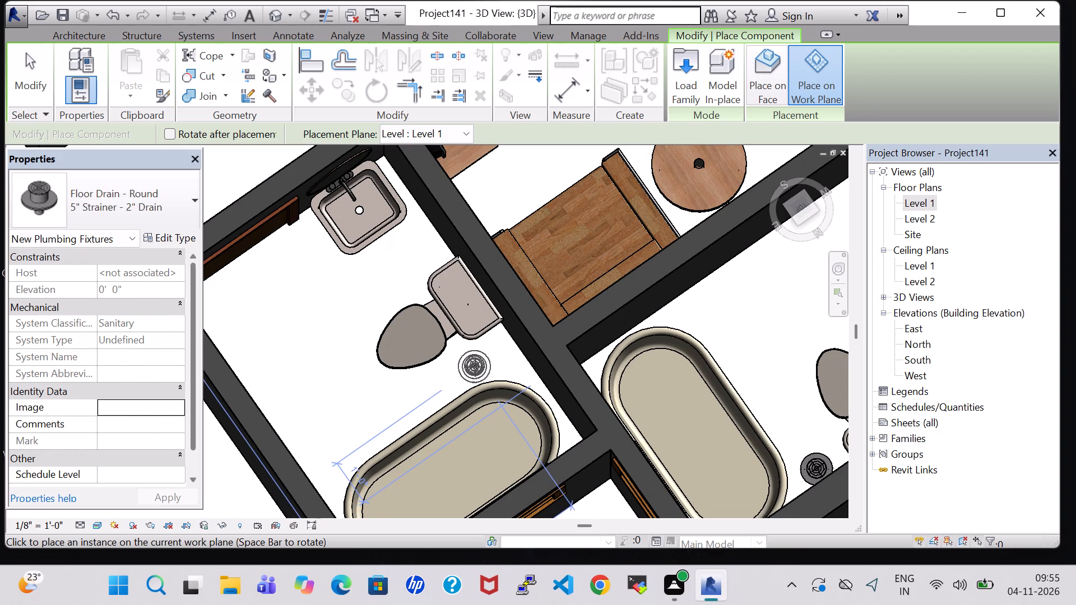
key("Escape")
key("Escape")
Nudge the second bathroom's toilet four increments along its wall toward the sink, away from the floor drain.
left_click(471, 339)
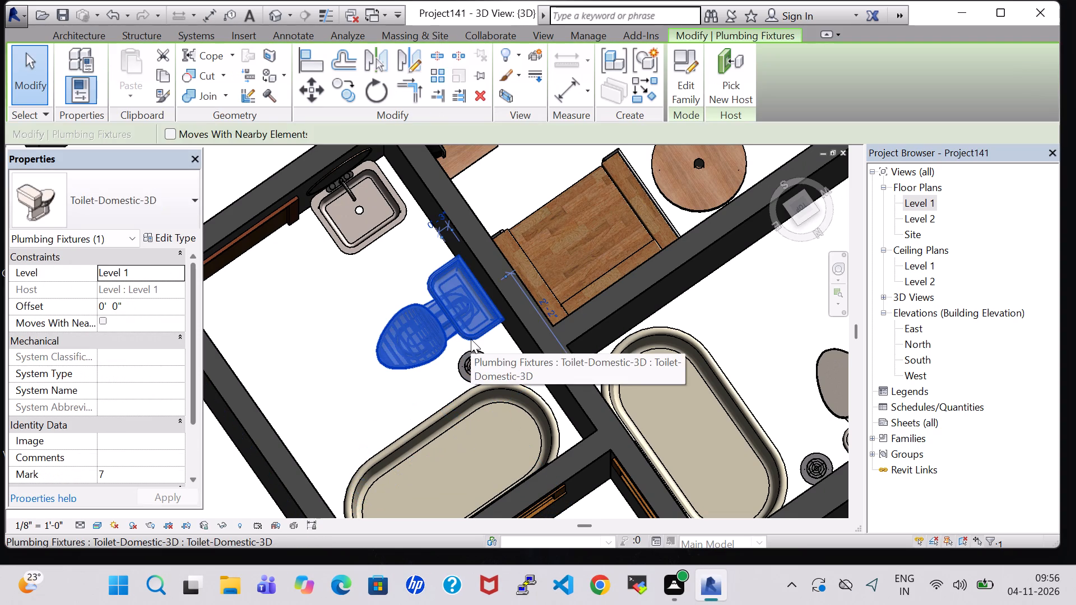
key("Left")
key("Right")
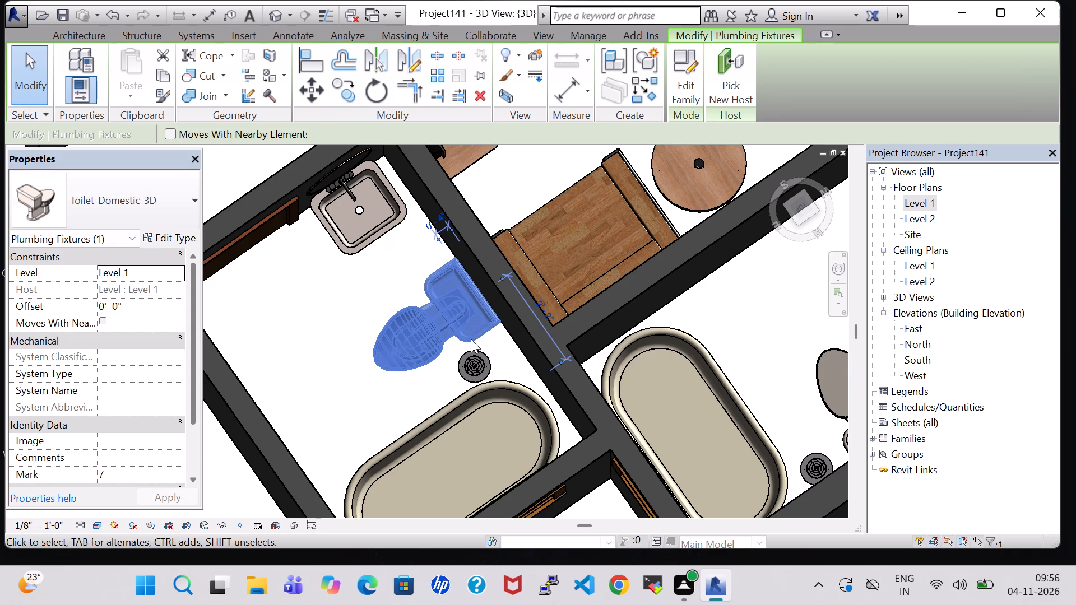
key("Up")
key("Up")
key("Up")
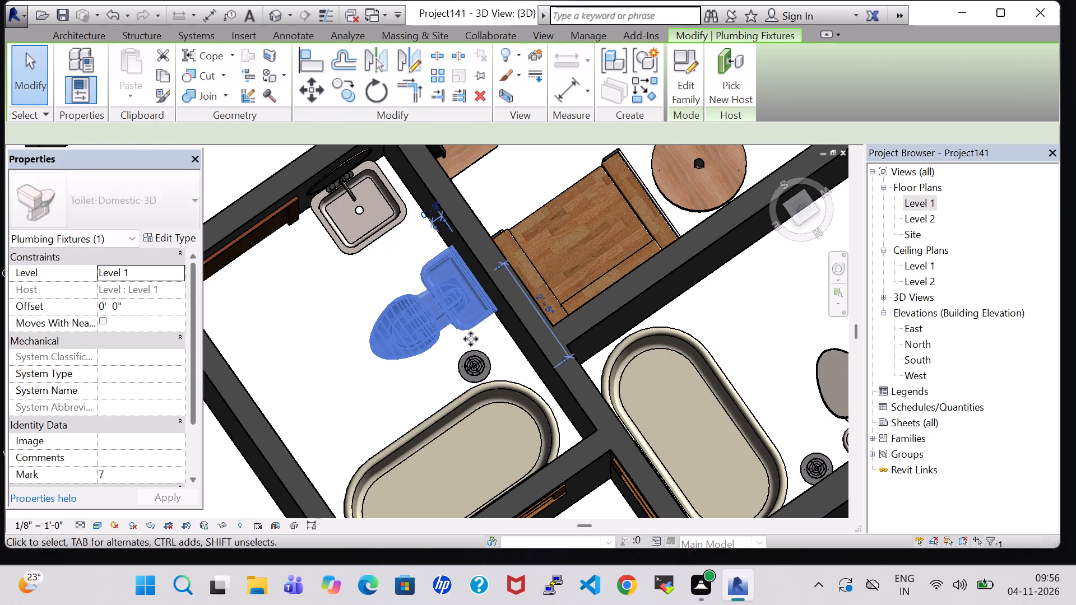
key("Up")
left_click(353, 375)
Nudge the second bathroom's floor drain one increment away from the tub and one toward the wall behind the toilet.
scroll(353, 375, "down", 2)
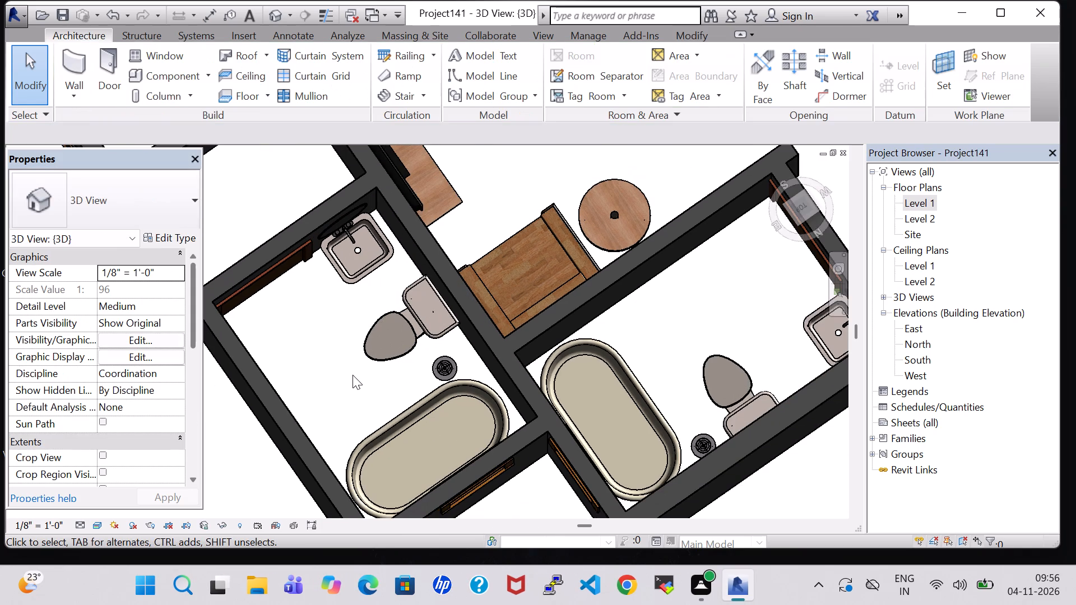
left_click(446, 371)
key("Up")
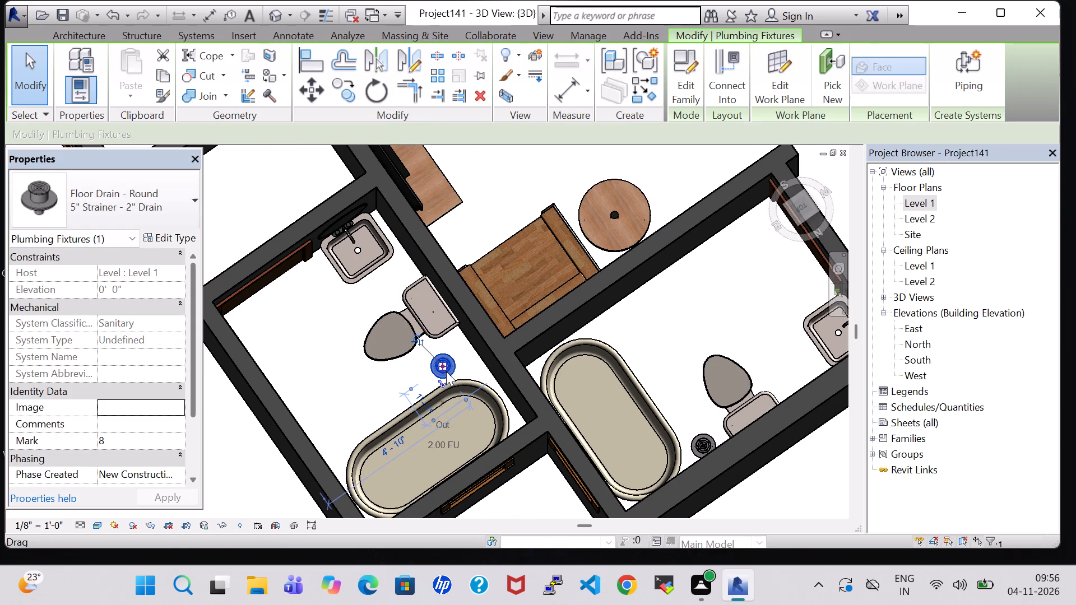
key("Right")
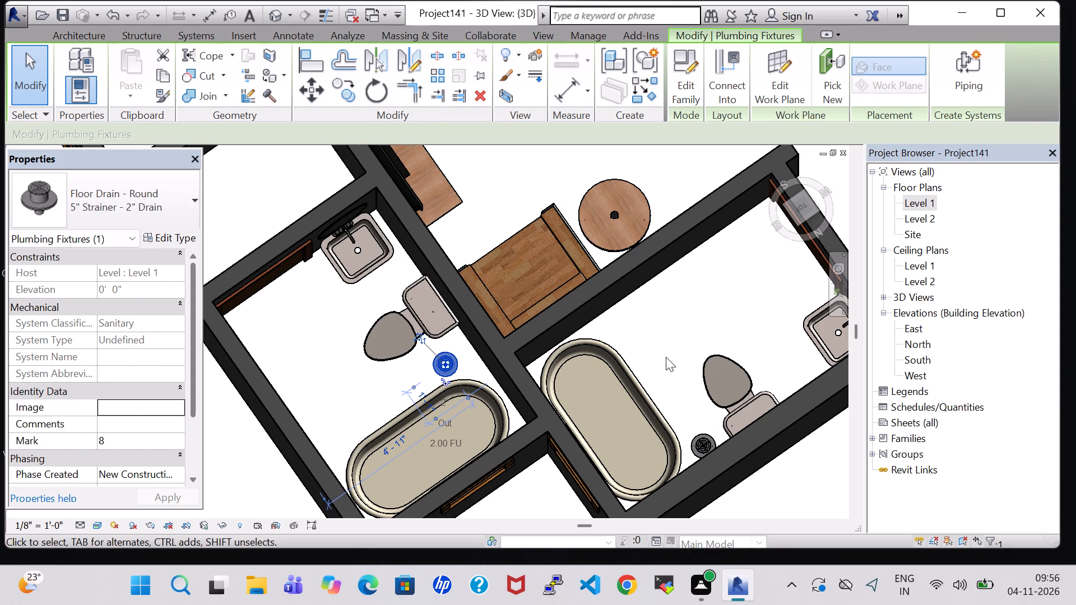
left_click(666, 357)
Inspect the second bathroom's fixtures and the adjoining bedroom in 3D from a lower angle.
scroll(355, 330, "up", 3)
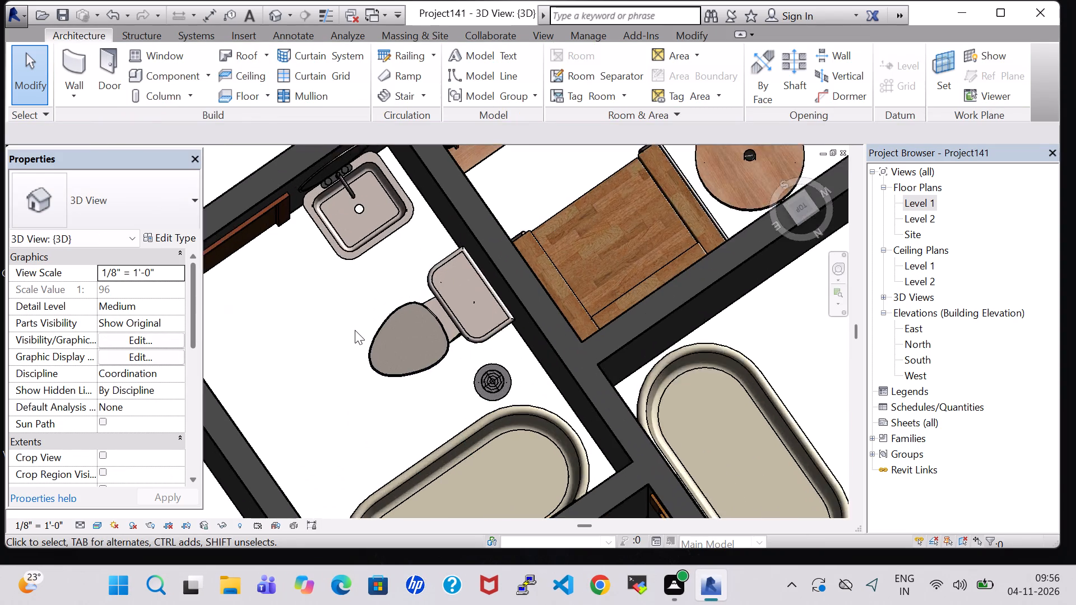
scroll(355, 330, "up", 2)
middle_click_drag(367, 314, 329, 187, "shift")
middle_click_drag(235, 170, 356, 254)
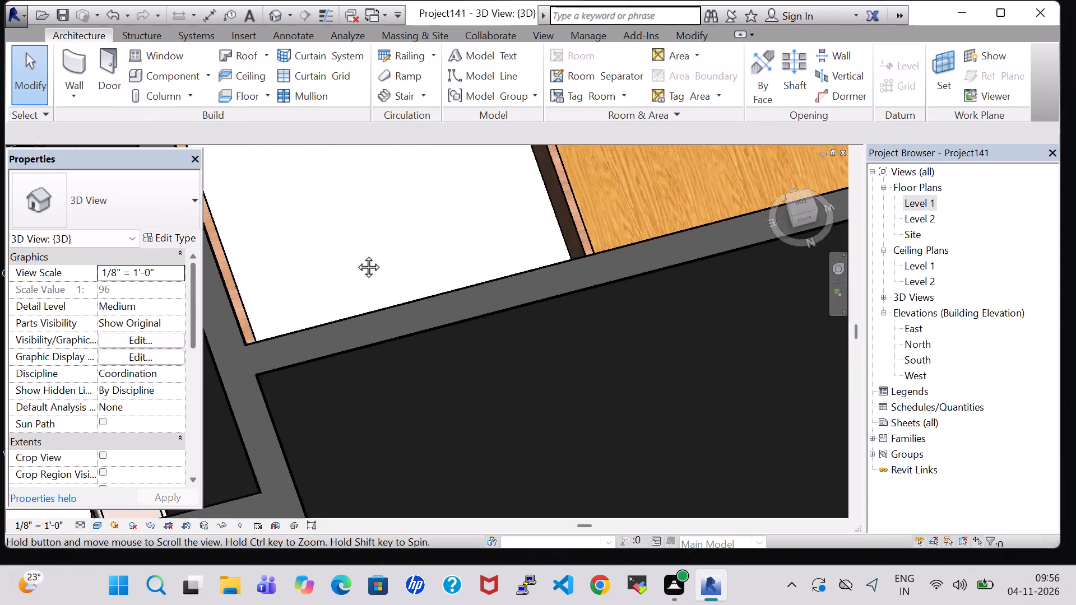
middle_click_drag(356, 254, 599, 395)
scroll(576, 348, "down", 6)
middle_click_drag(597, 240, 595, 245)
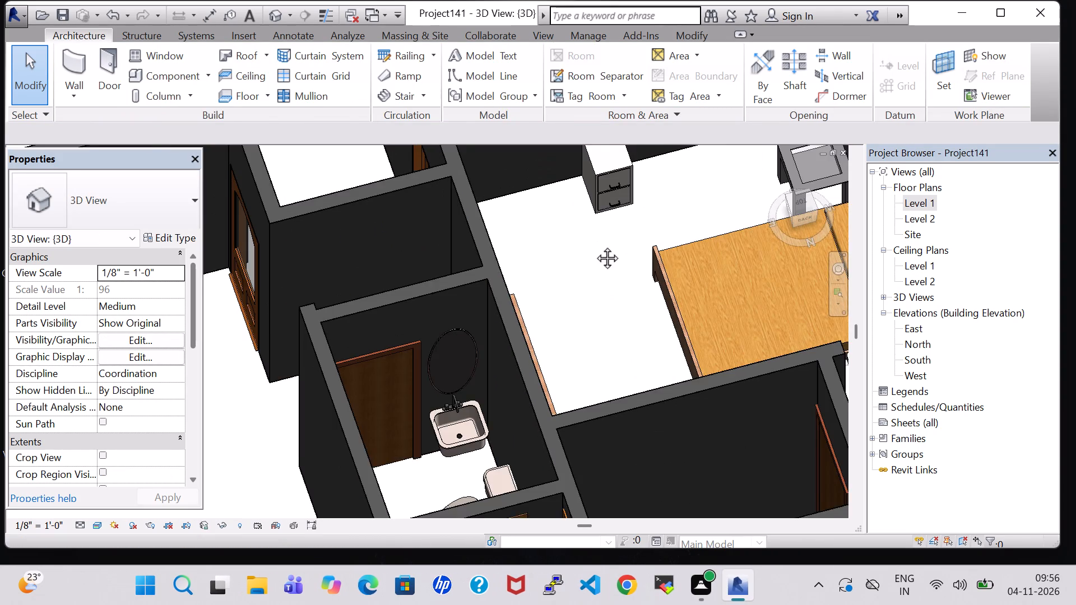
middle_click_drag(595, 245, 509, 364)
In the Level 1 plan, place a matching 48" x 72" x 24" Dresser, rotated against the west wall of the alcove south of the second bathroom.
double_click(925, 202)
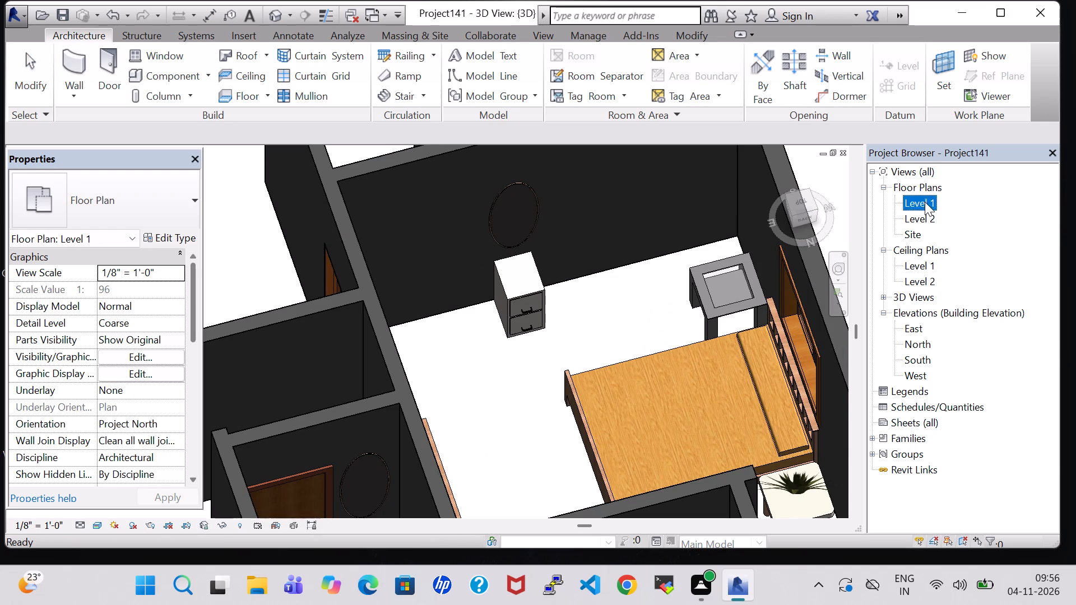
scroll(683, 279, "down", 5)
scroll(728, 286, "up", 3)
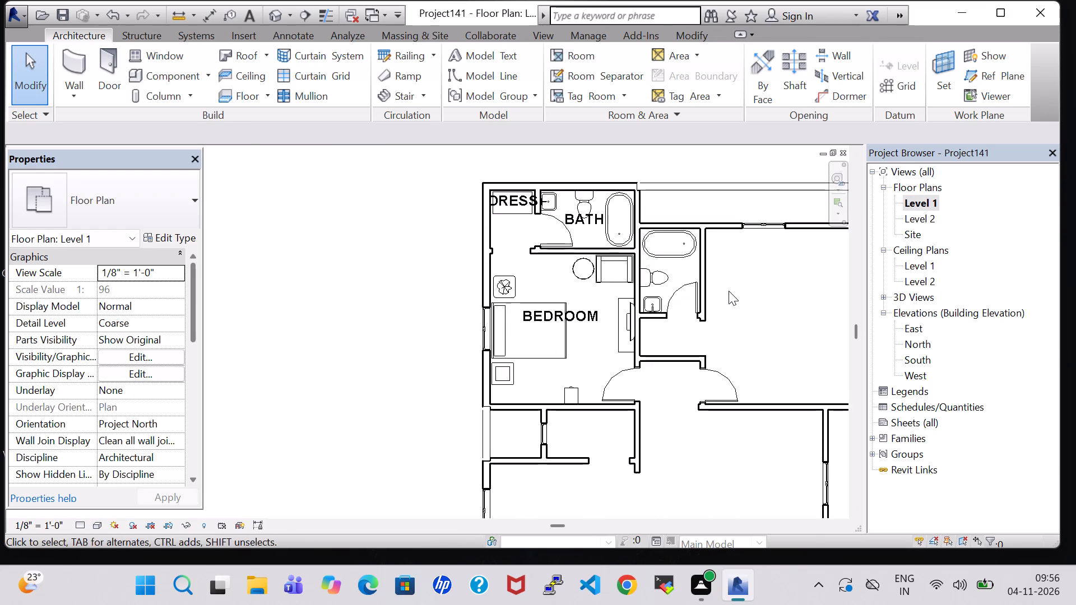
scroll(729, 291, "up", 6)
scroll(724, 301, "down", 1)
scroll(674, 269, "down", 1)
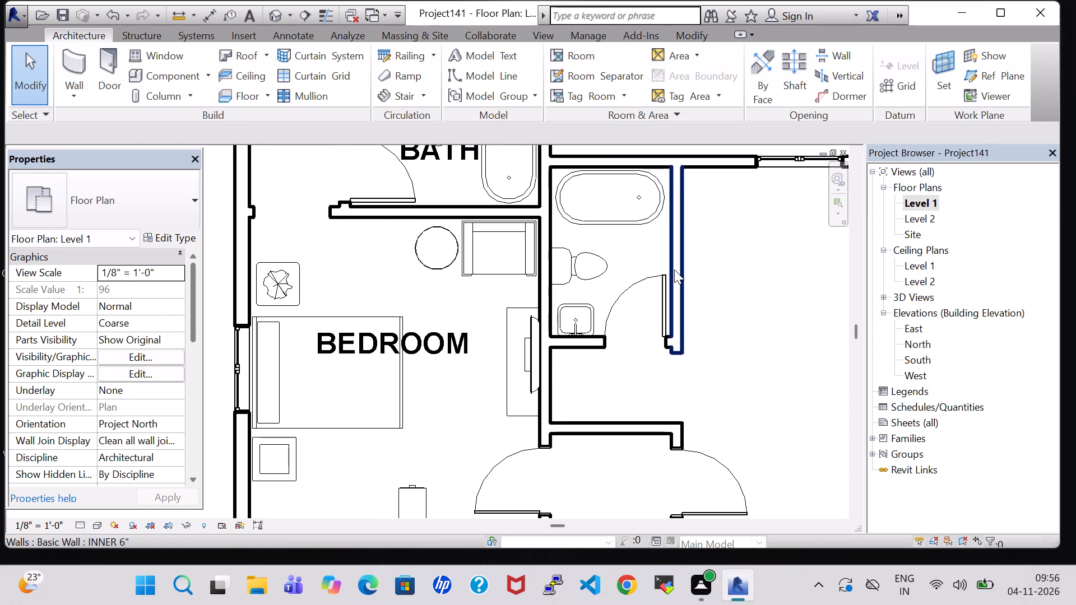
scroll(674, 269, "down", 1)
left_click(377, 170)
right_click(377, 170)
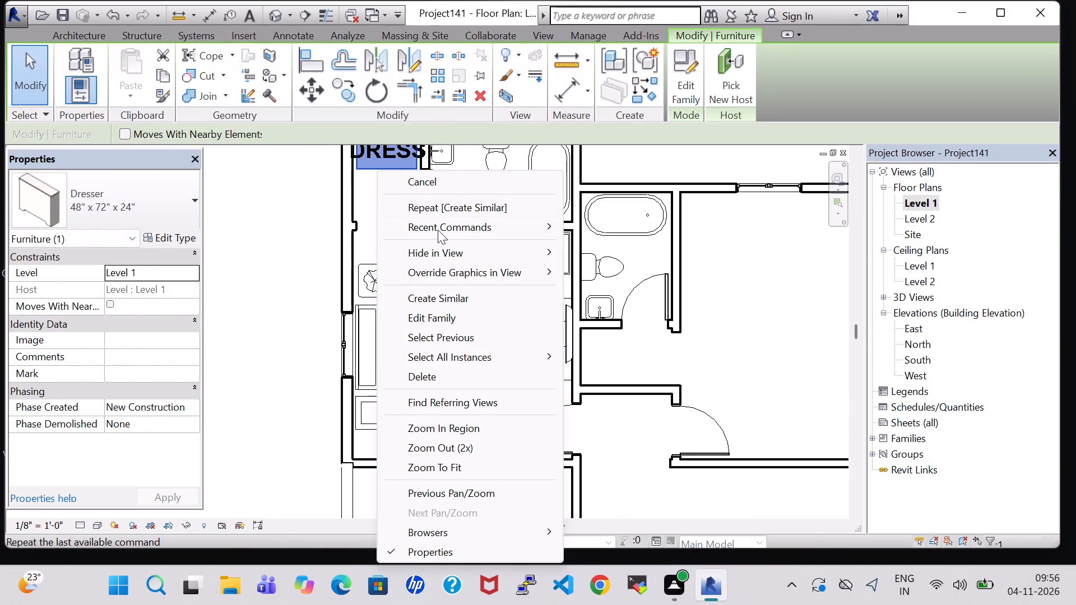
left_click(484, 302)
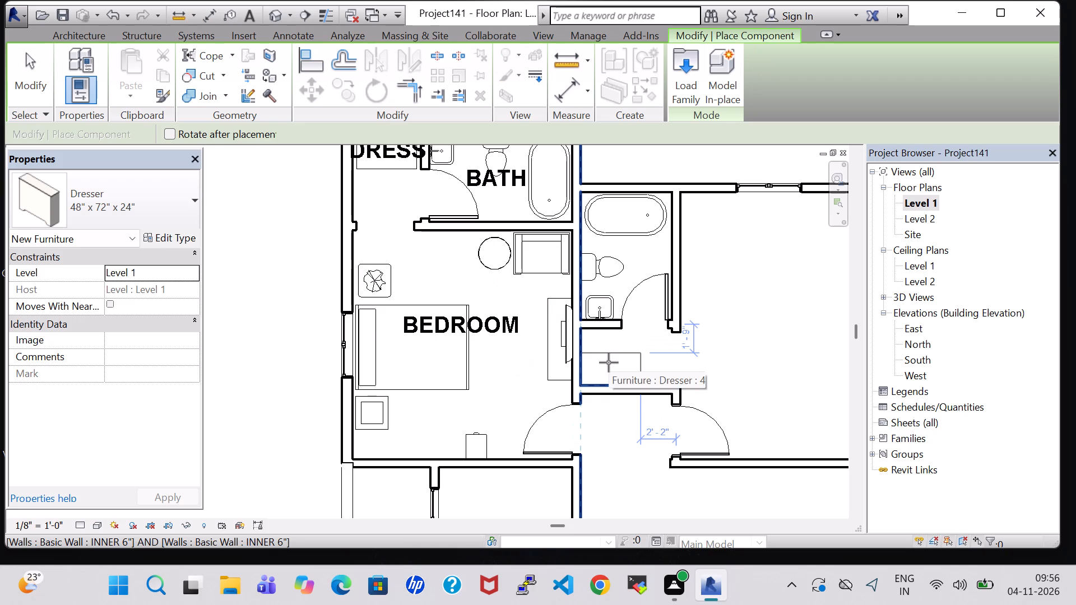
key("space")
scroll(621, 361, "up", 4)
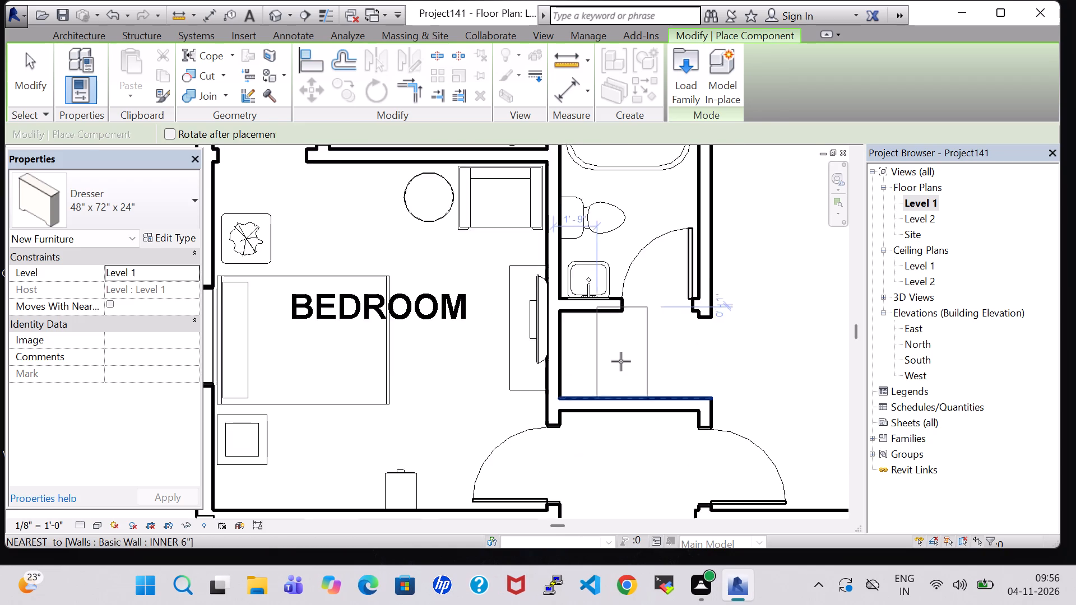
scroll(621, 361, "up", 2)
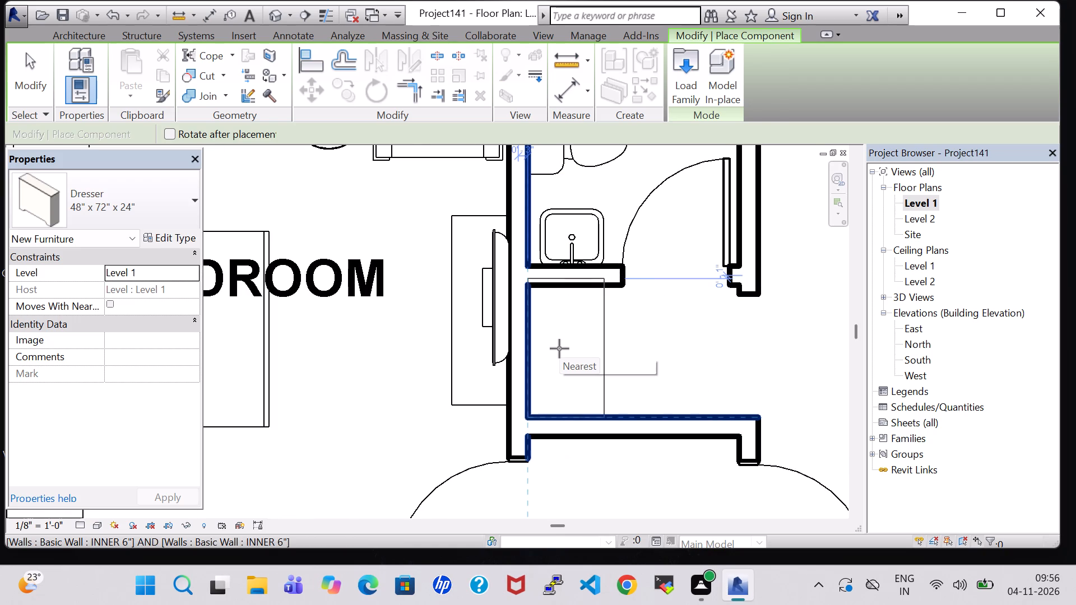
left_click(559, 348)
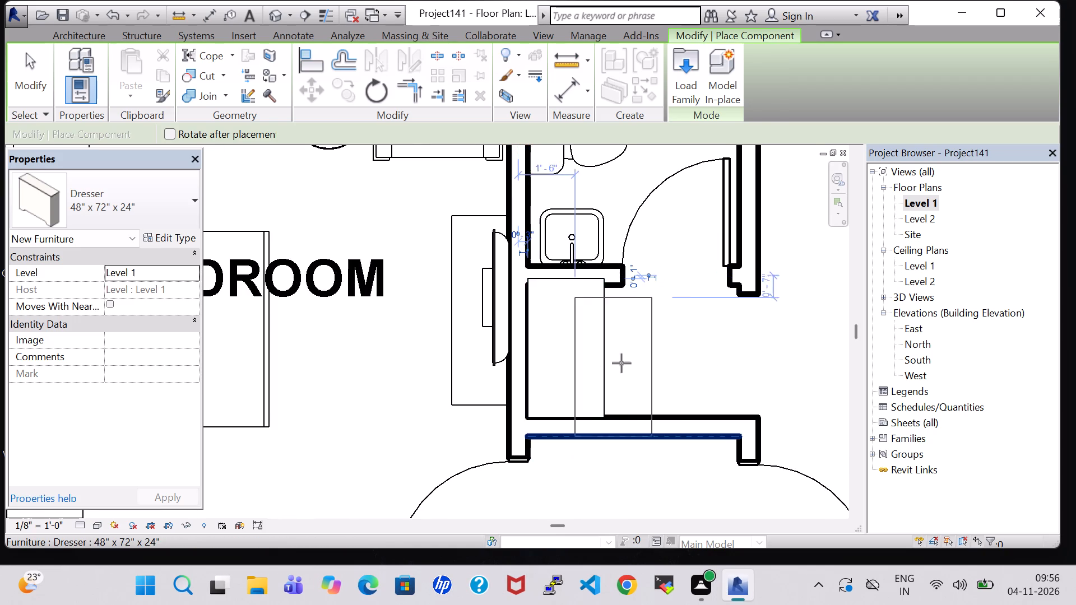
key("Escape")
key("Escape")
Duplicate the alcove dresser's type and set the new type's width to 3' 4".
scroll(639, 364, "down", 7)
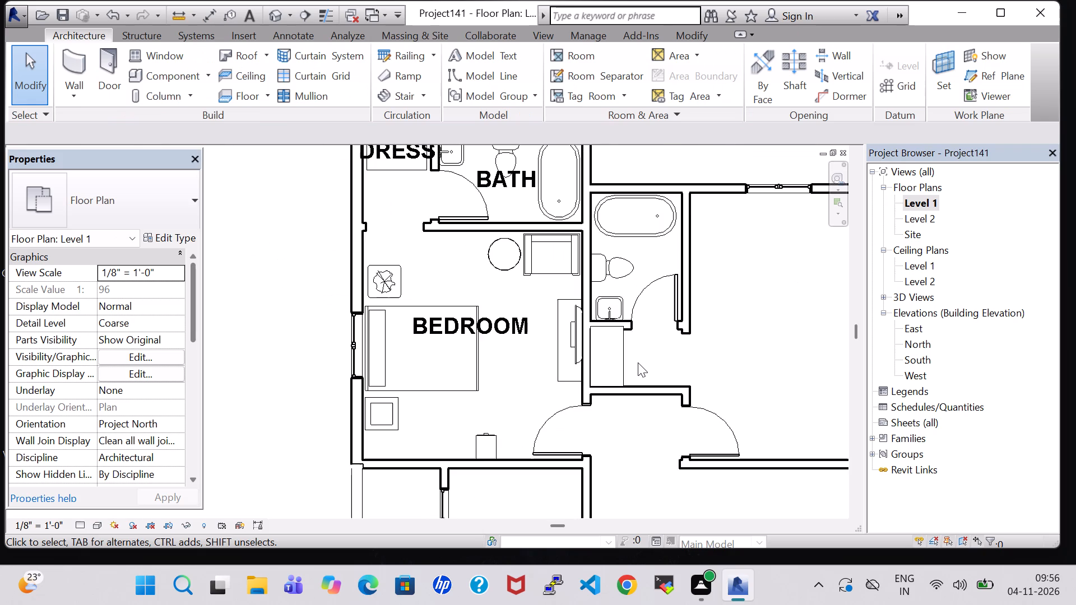
scroll(638, 362, "up", 3)
left_click(624, 353)
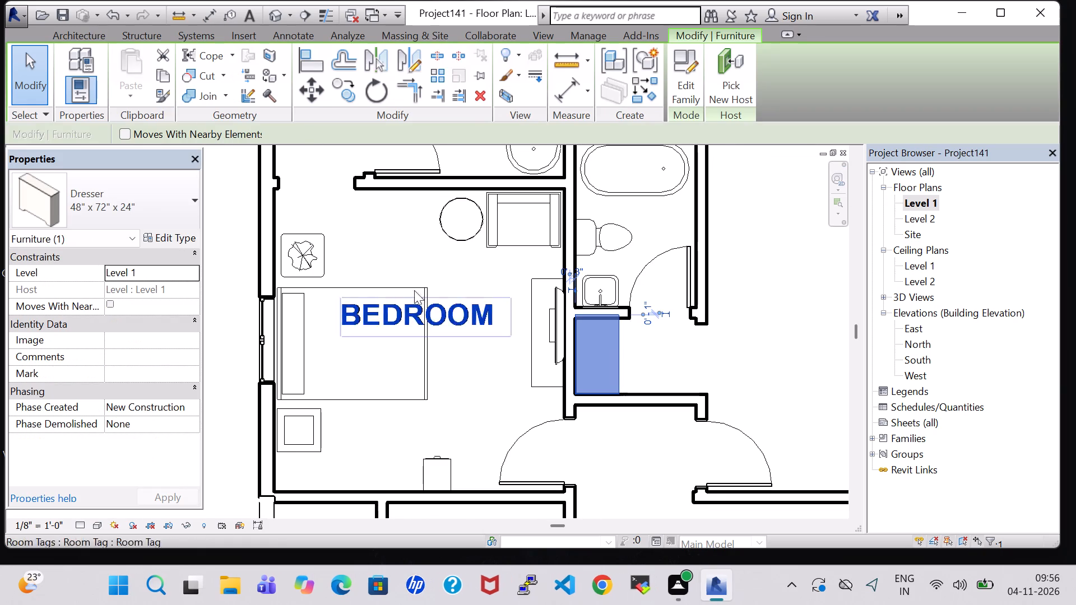
left_click(163, 238)
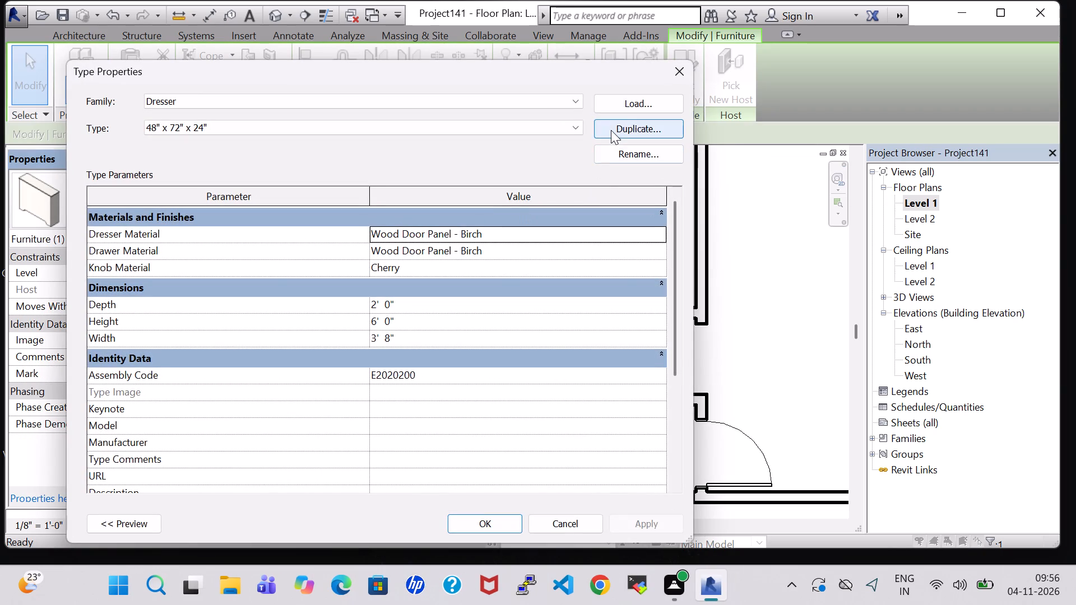
left_click(611, 130)
left_click(381, 338)
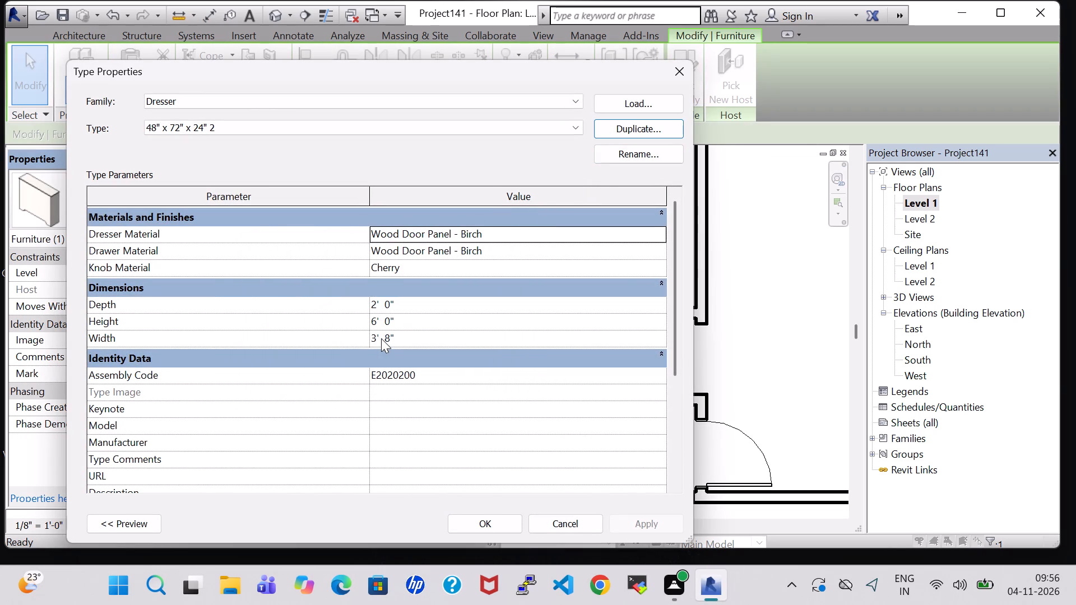
left_click(392, 339)
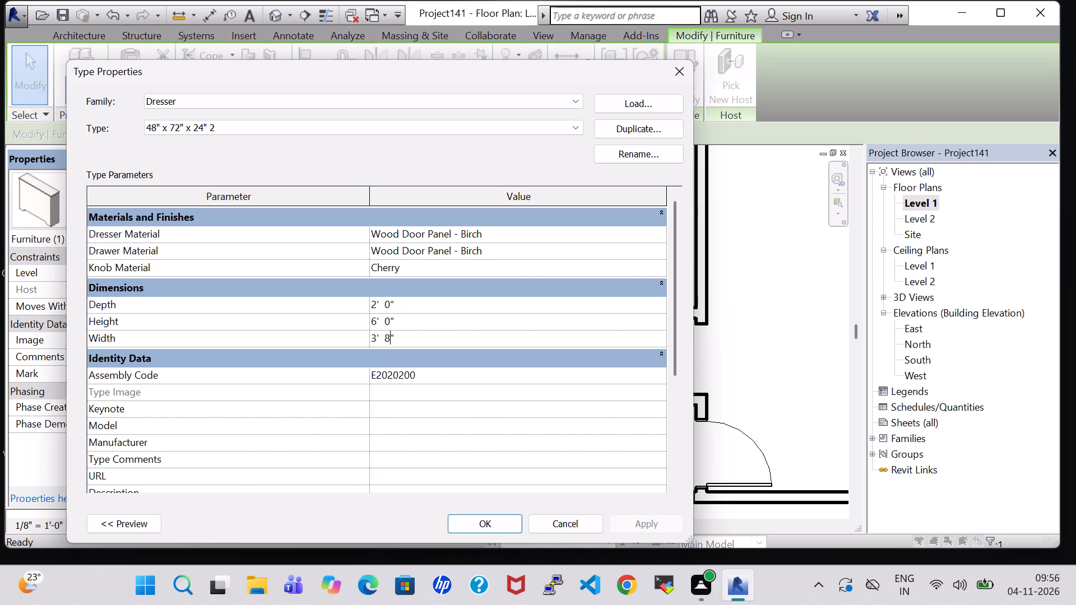
key("BackSpace")
key("4")
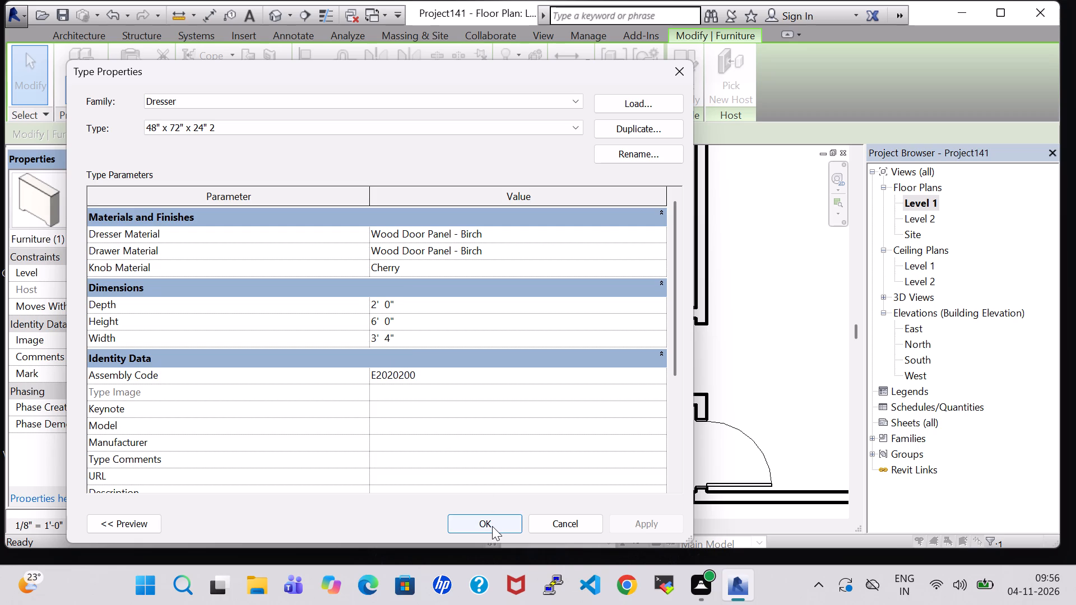
left_click(492, 526)
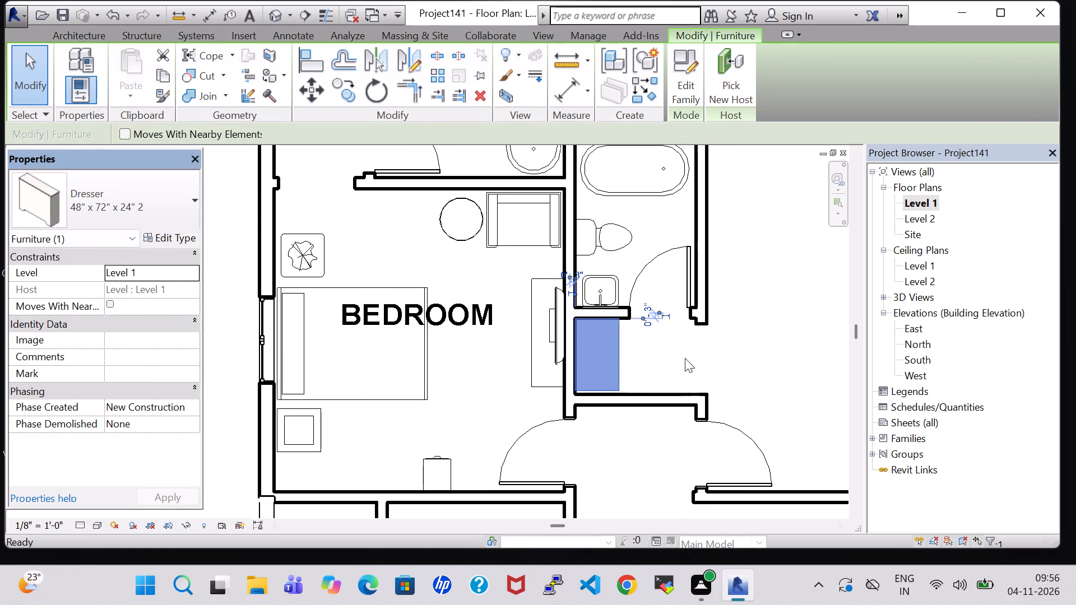
left_click(685, 358)
Nudge the alcove dresser south and slightly back north to fit it between the alcove's two walls.
left_click(622, 360)
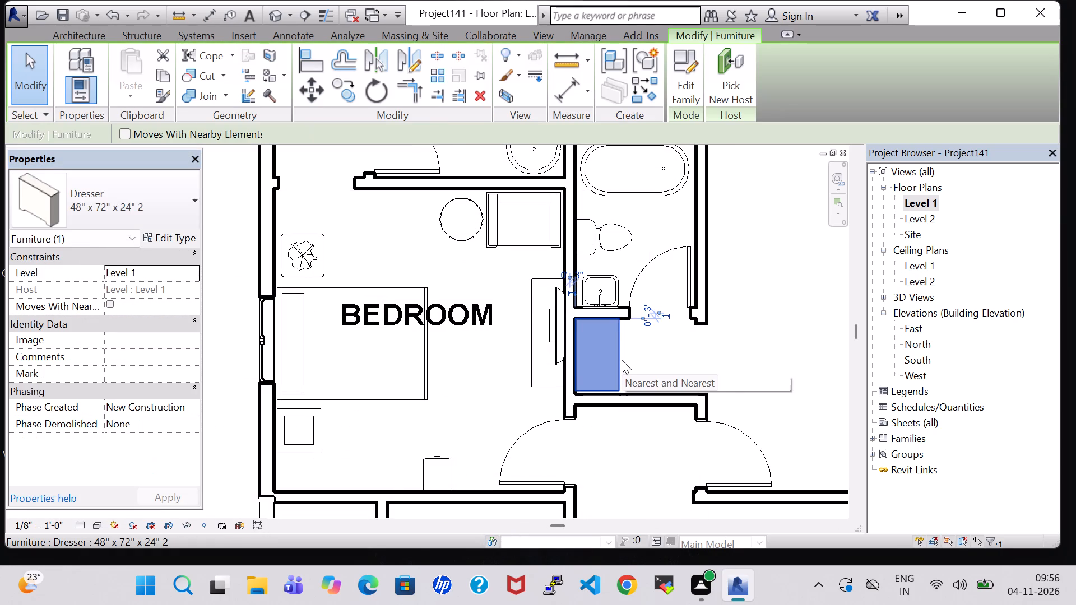
key("Down")
scroll(622, 360, "up", 6)
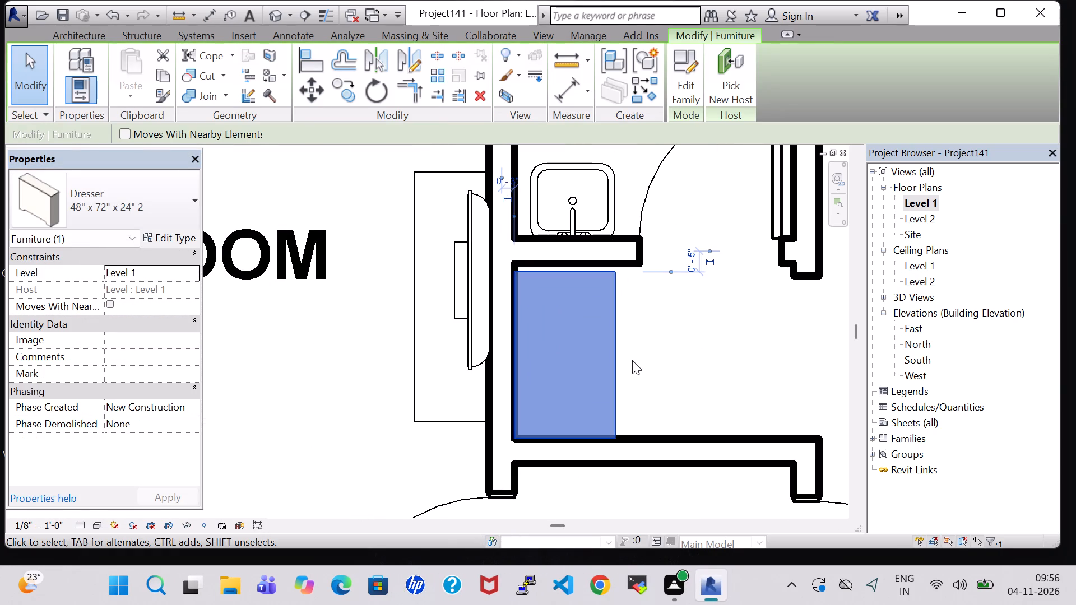
key("Up")
left_click(634, 360)
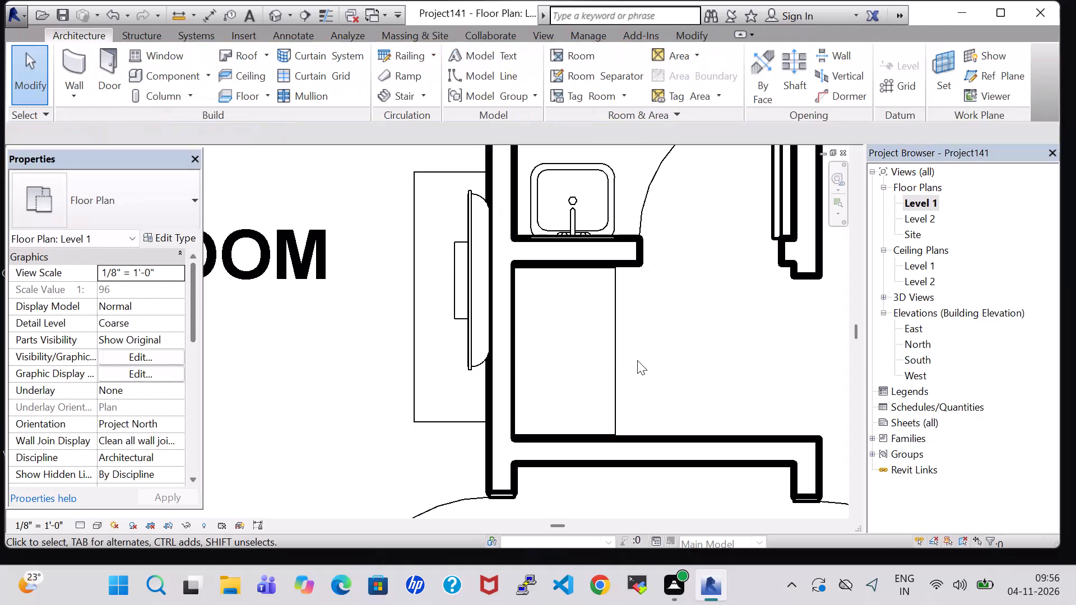
Set the width of the alcove dresser's type to 3' 3".
left_click(612, 354)
left_click(161, 243)
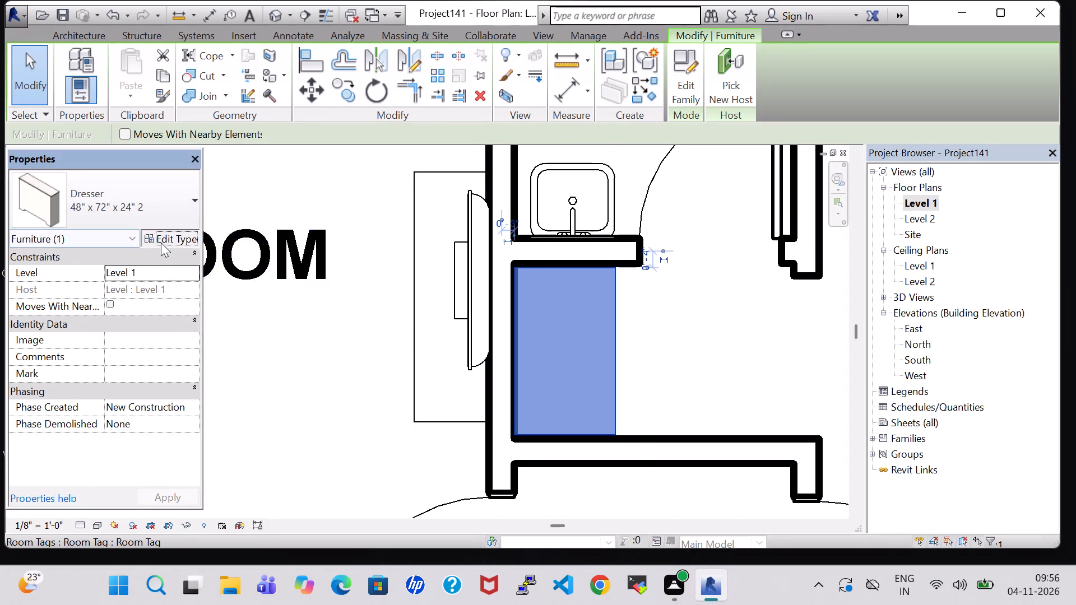
left_click(391, 336)
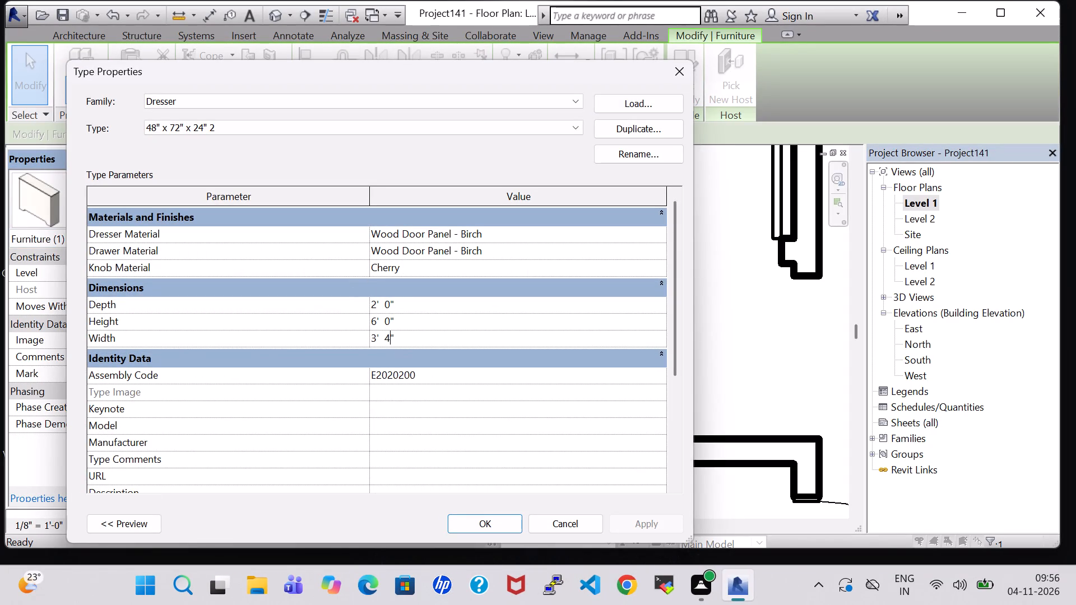
key("BackSpace")
key("3")
left_click(494, 528)
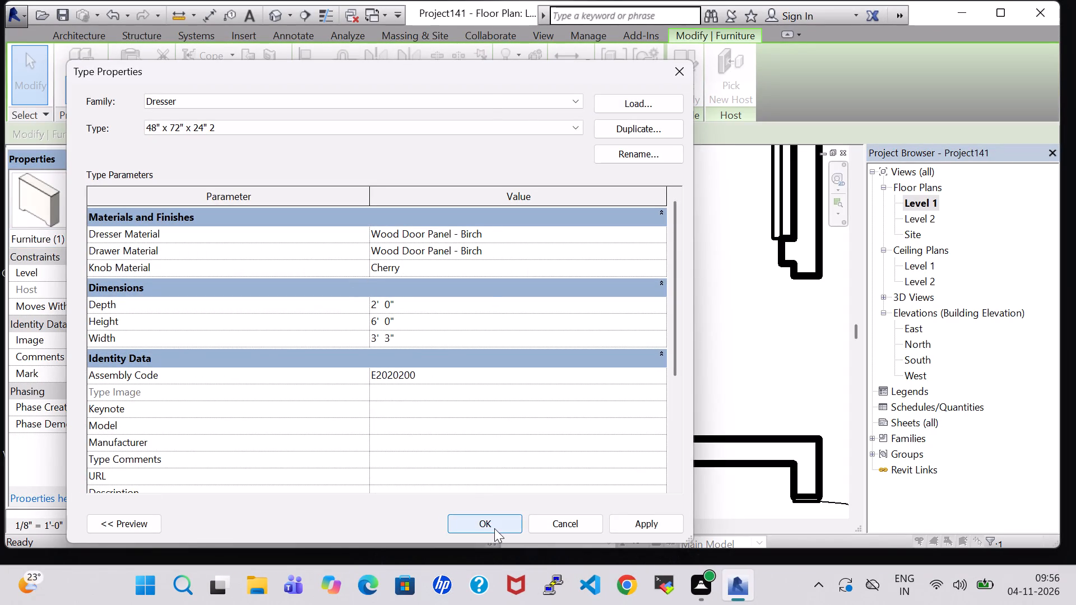
left_click(678, 381)
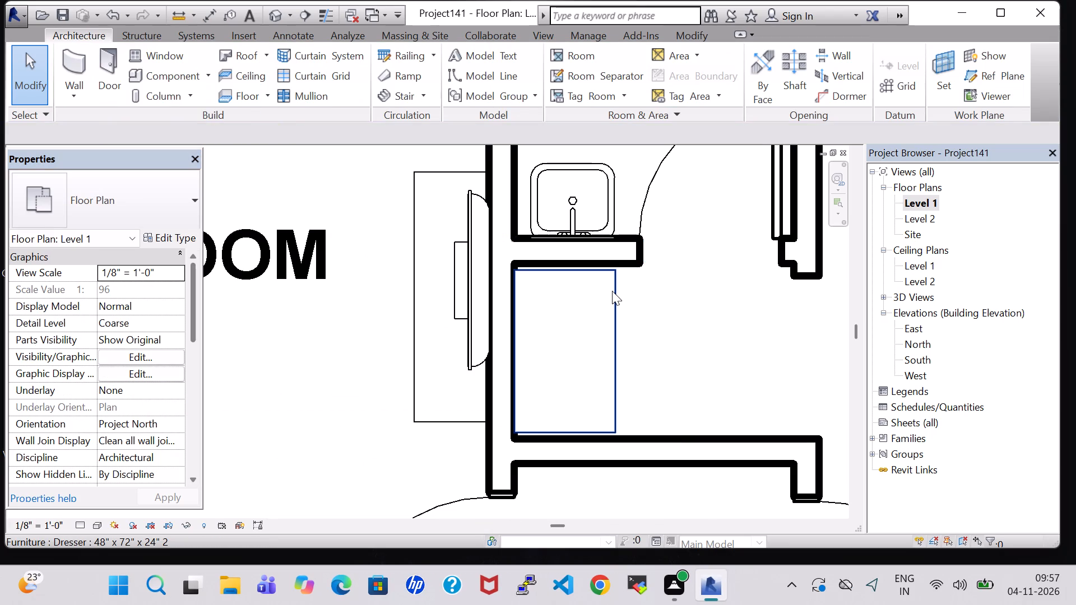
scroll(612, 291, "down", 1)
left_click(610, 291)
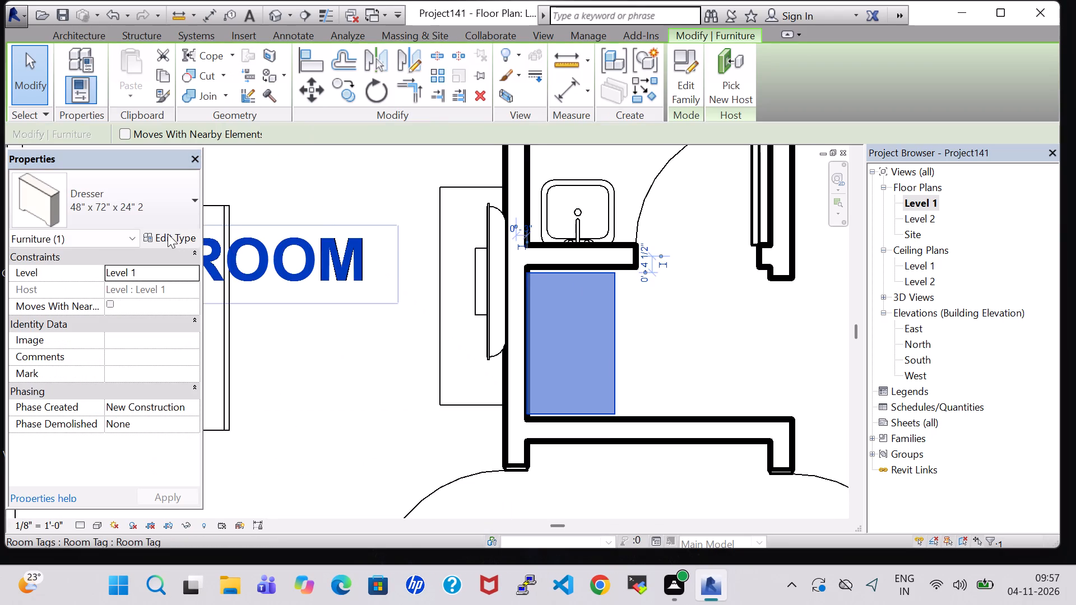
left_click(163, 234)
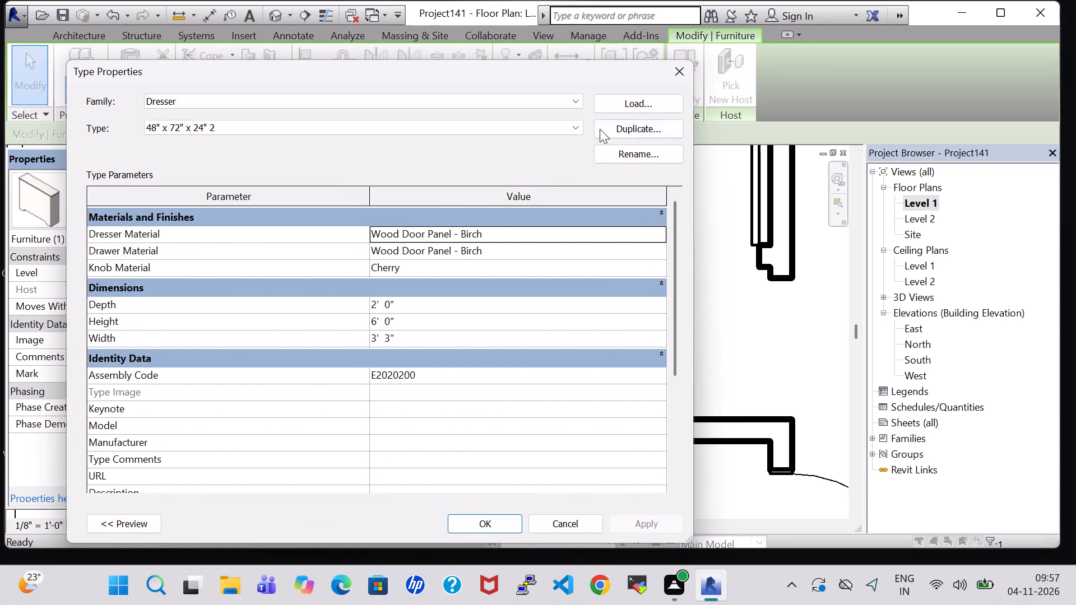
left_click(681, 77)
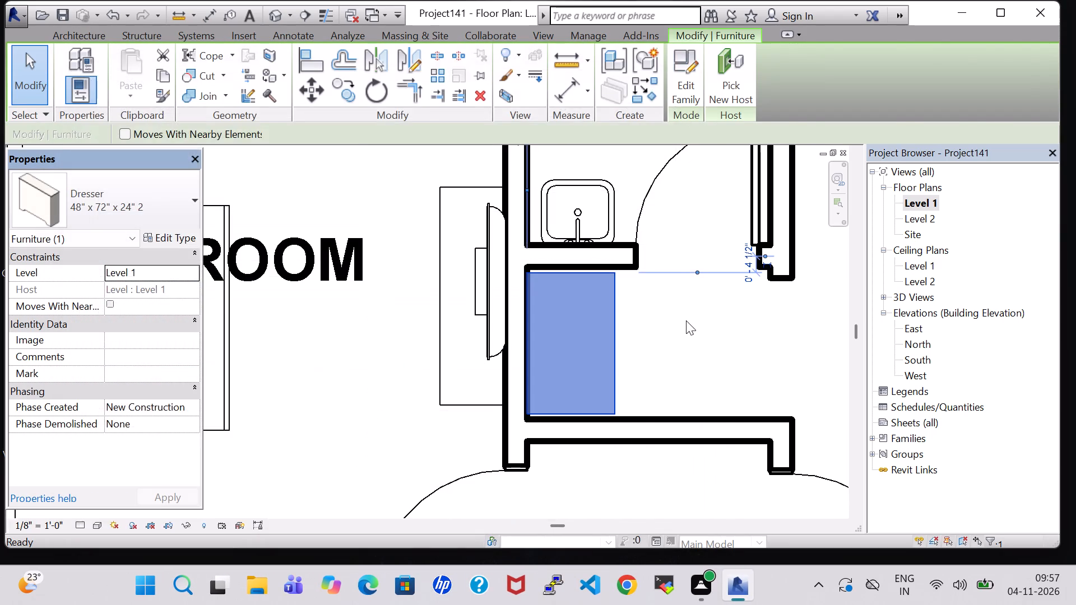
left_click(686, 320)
Inspect the alcove dresser, the second bathroom and the surrounding rooms in 3D from several angles.
left_click(274, 13)
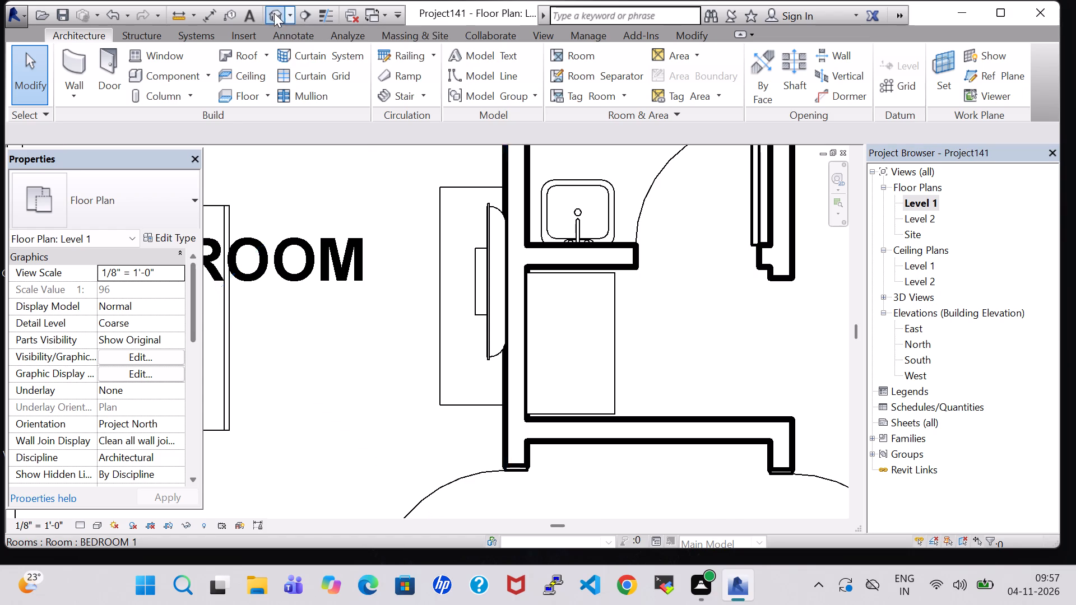
scroll(531, 384, "down", 6)
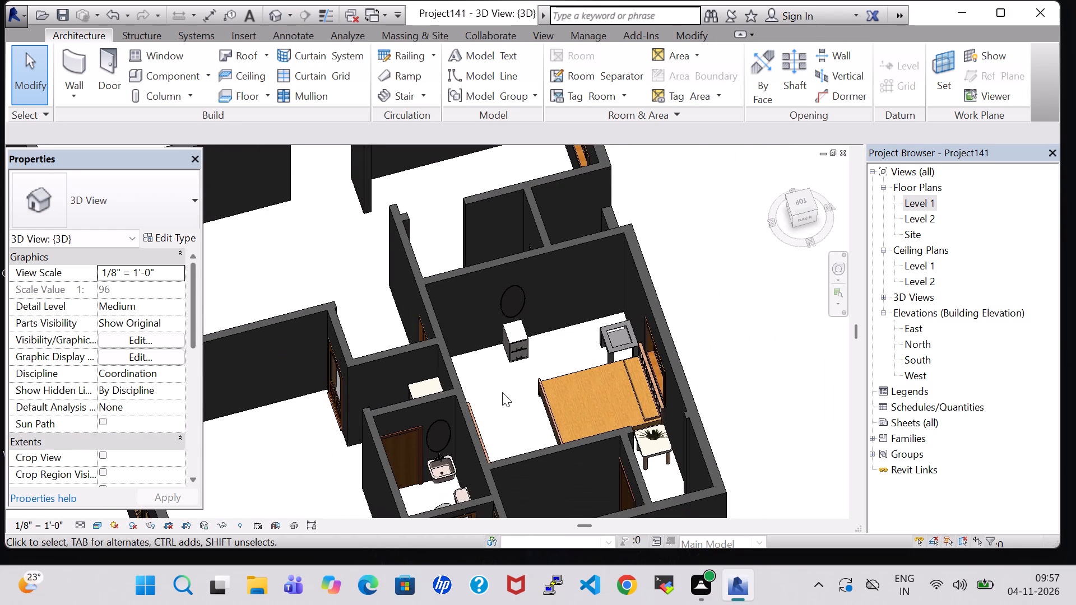
scroll(502, 392, "down", 2)
scroll(474, 438, "up", 5)
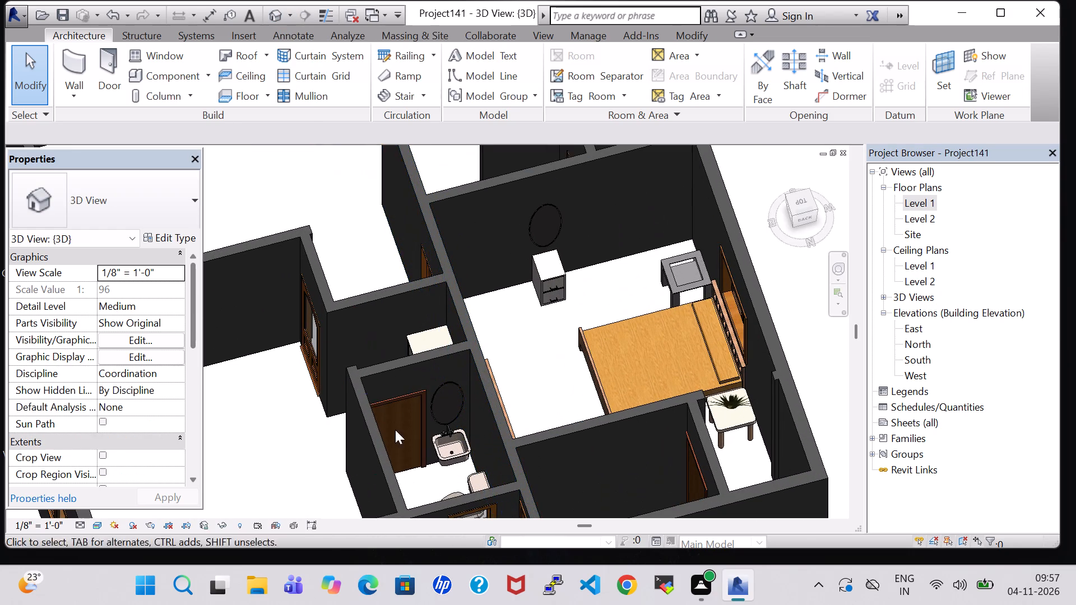
middle_click_drag(314, 434, 445, 476, "shift")
middle_click_drag(627, 241, 614, 411)
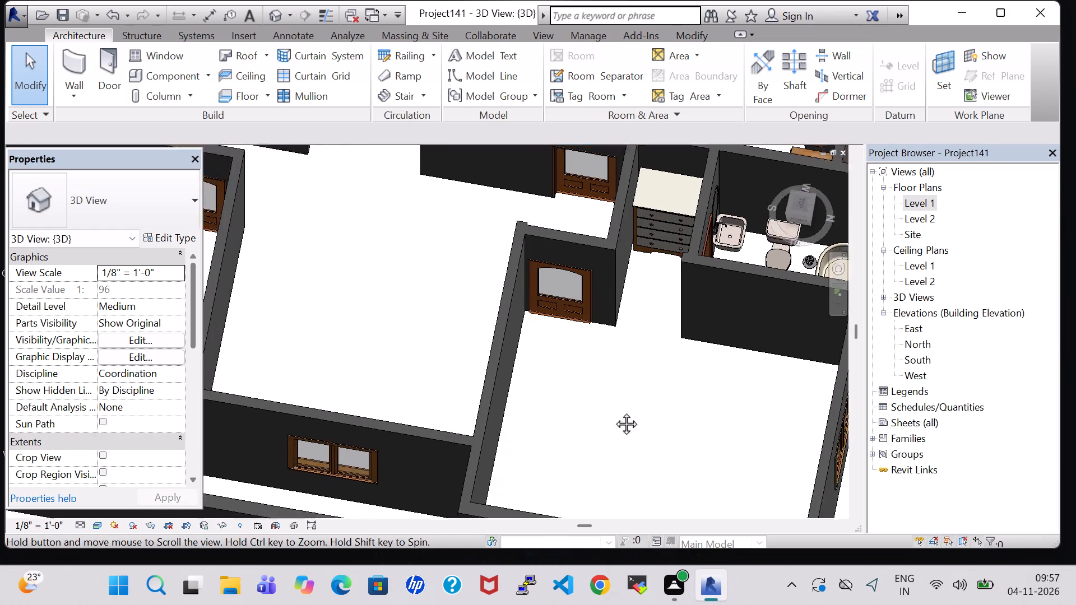
middle_click_drag(614, 411, 592, 455)
middle_click_drag(591, 450, 607, 385, "shift")
scroll(606, 368, "up", 4)
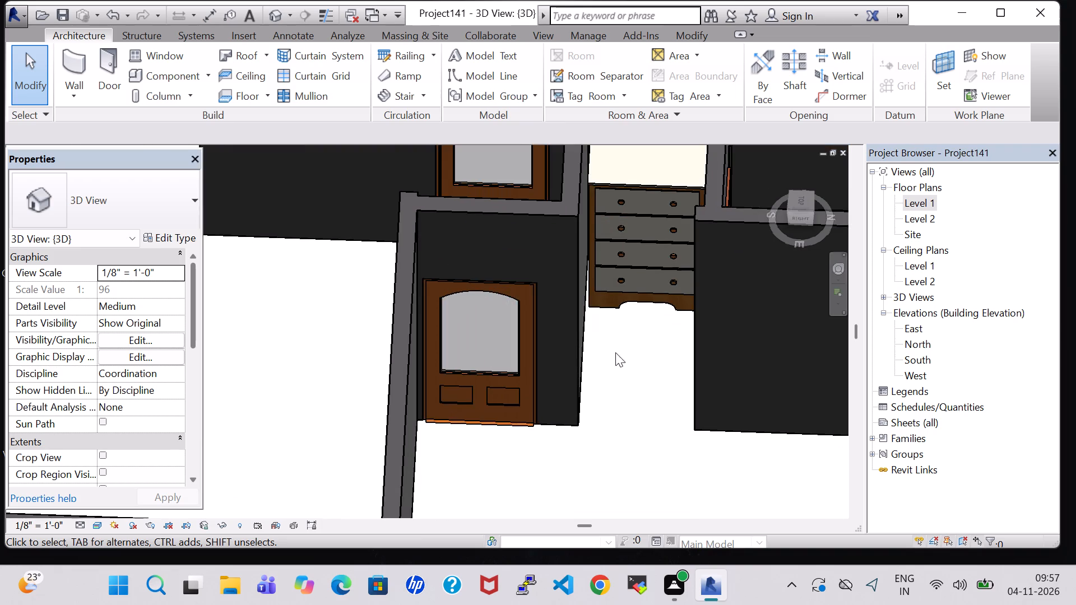
middle_click_drag(620, 353, 651, 403, "shift")
scroll(636, 333, "down", 1)
scroll(648, 265, "down", 5)
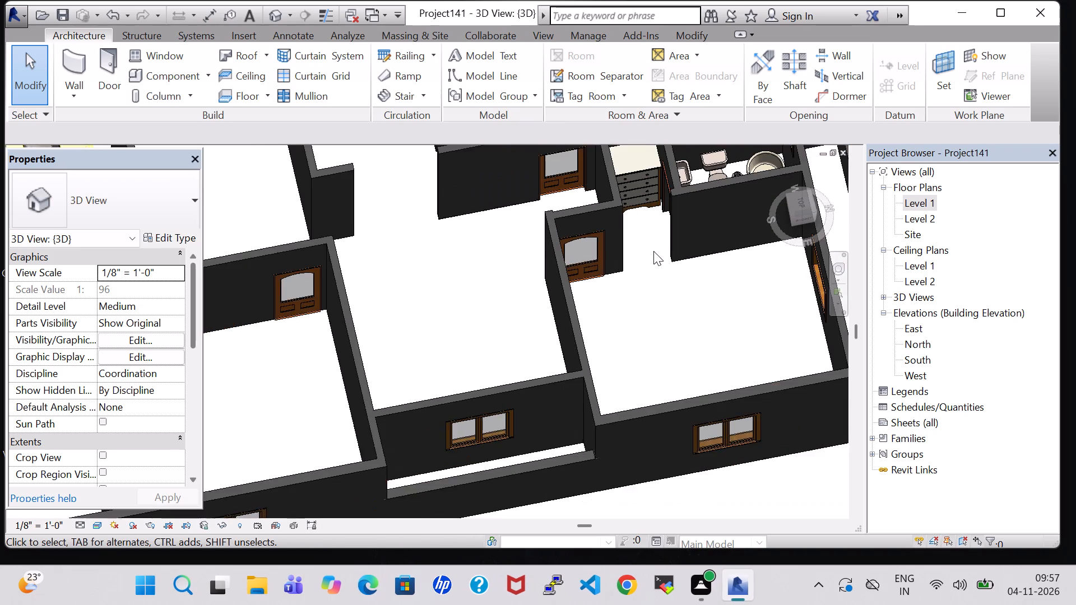
middle_click_drag(655, 252, 607, 397)
middle_click_drag(672, 299, 657, 393)
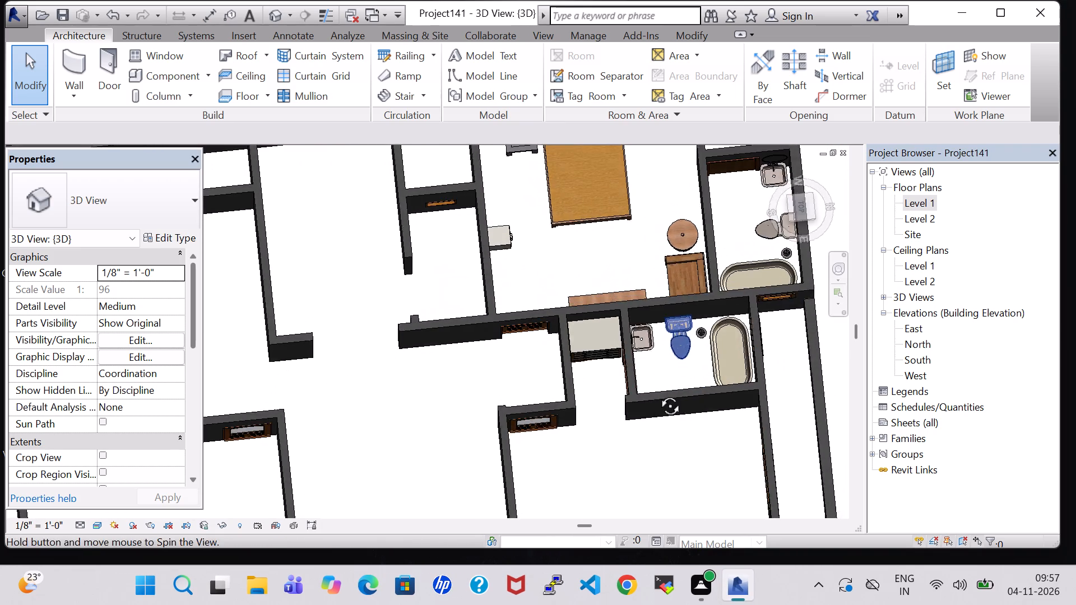
middle_click_drag(657, 393, 656, 393)
middle_click_drag(644, 272, 653, 287)
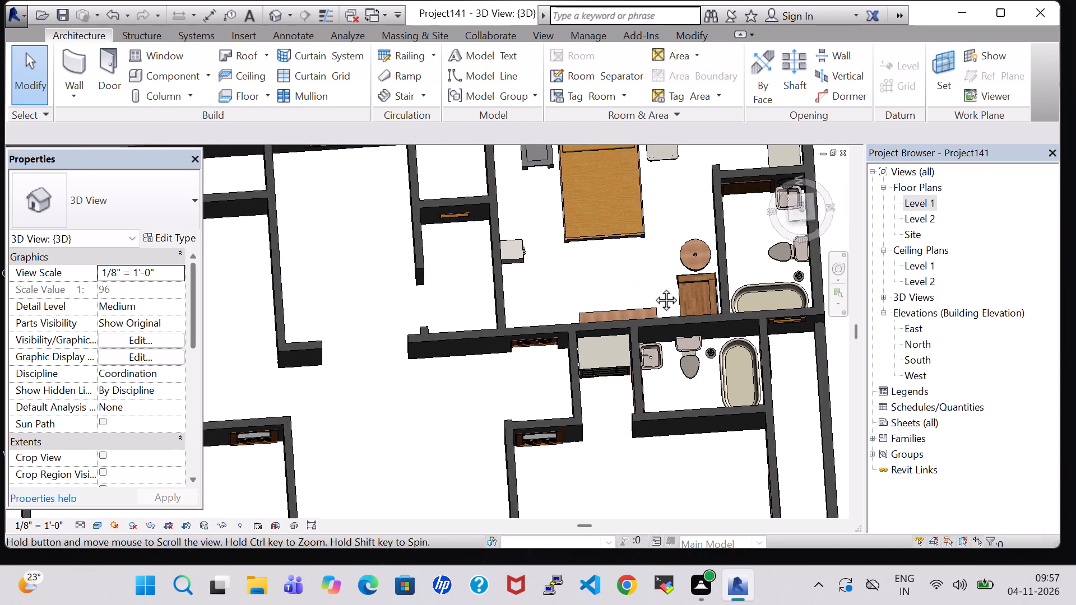
middle_click_drag(653, 287, 588, 441)
In the Level 1 plan, load the Bed-Standard family from the Beds folder of the furniture library for placement.
double_click(927, 206)
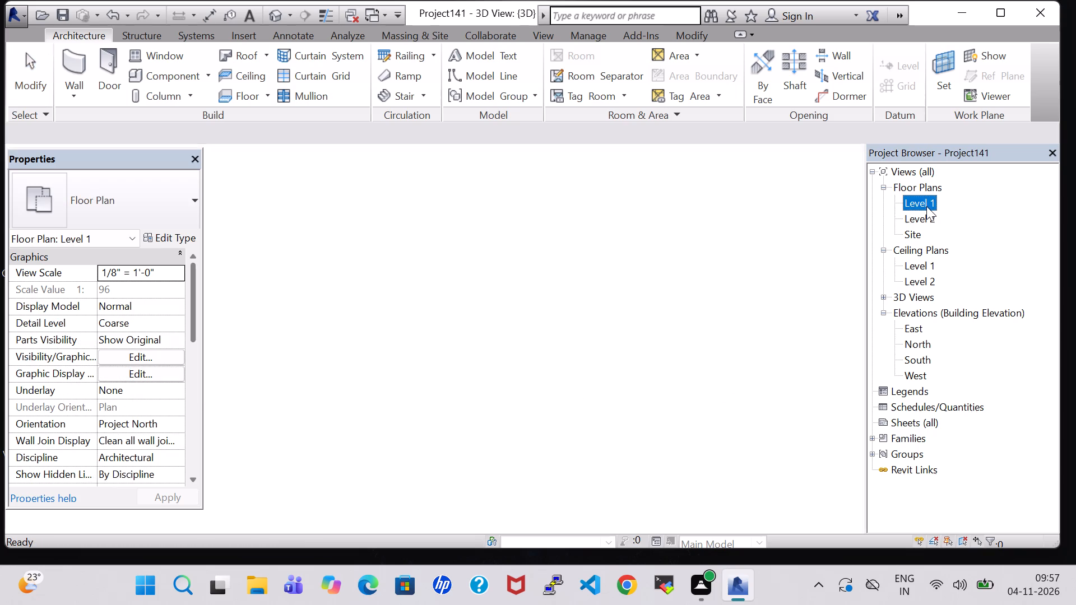
scroll(642, 269, "down", 6)
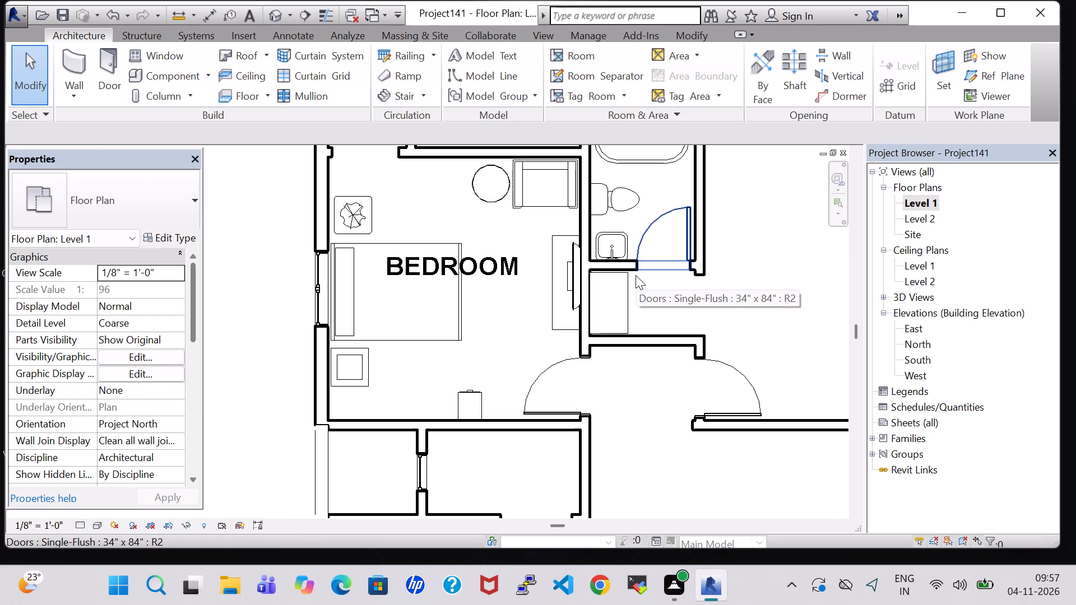
scroll(636, 277, "down", 6)
middle_click_drag(715, 255, 681, 276)
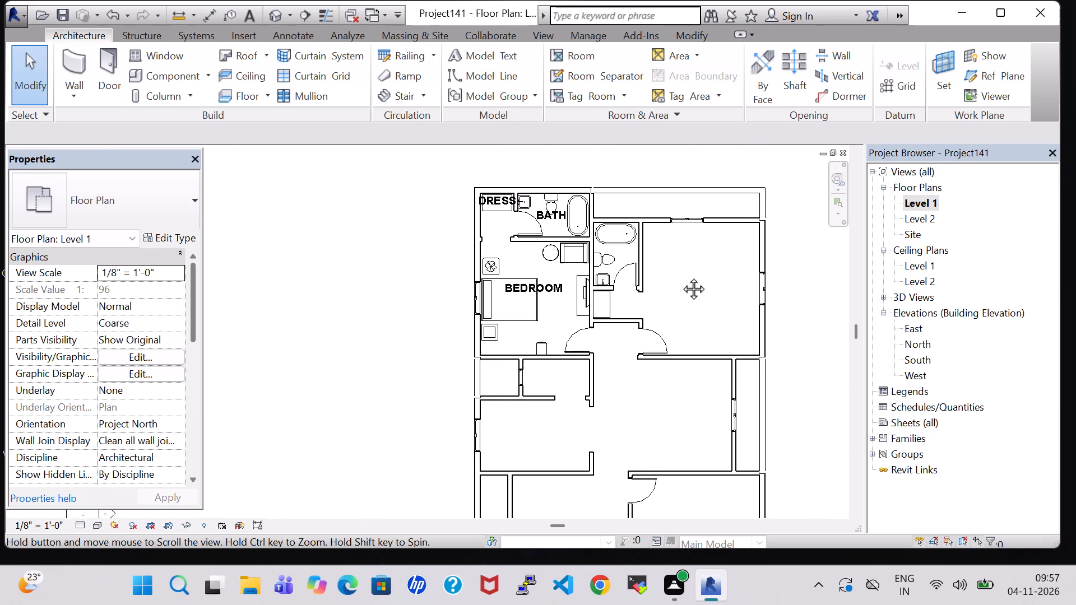
middle_click_drag(681, 276, 578, 324)
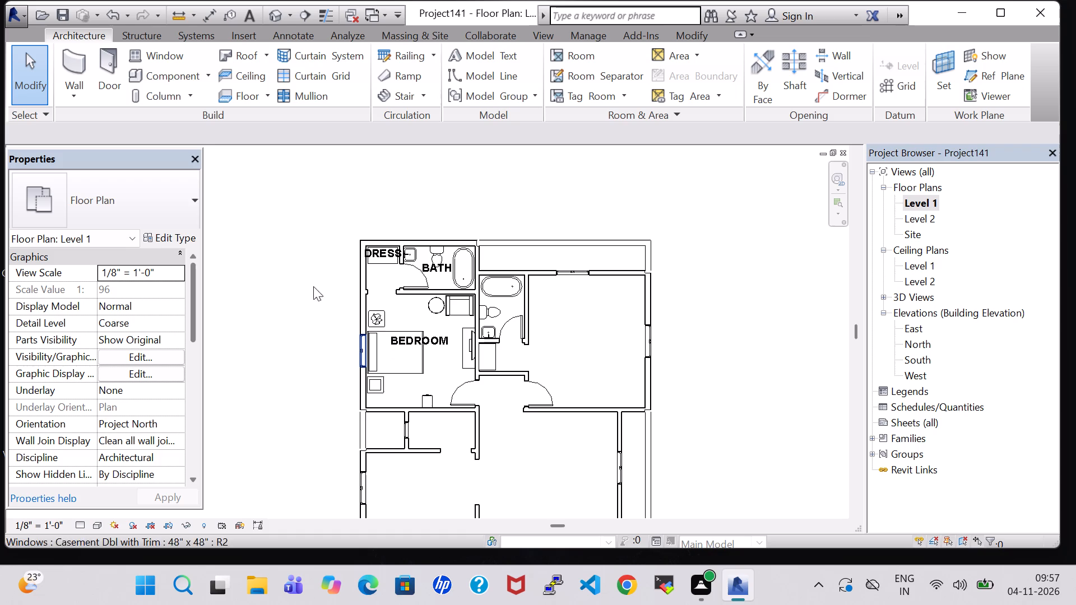
left_click(165, 79)
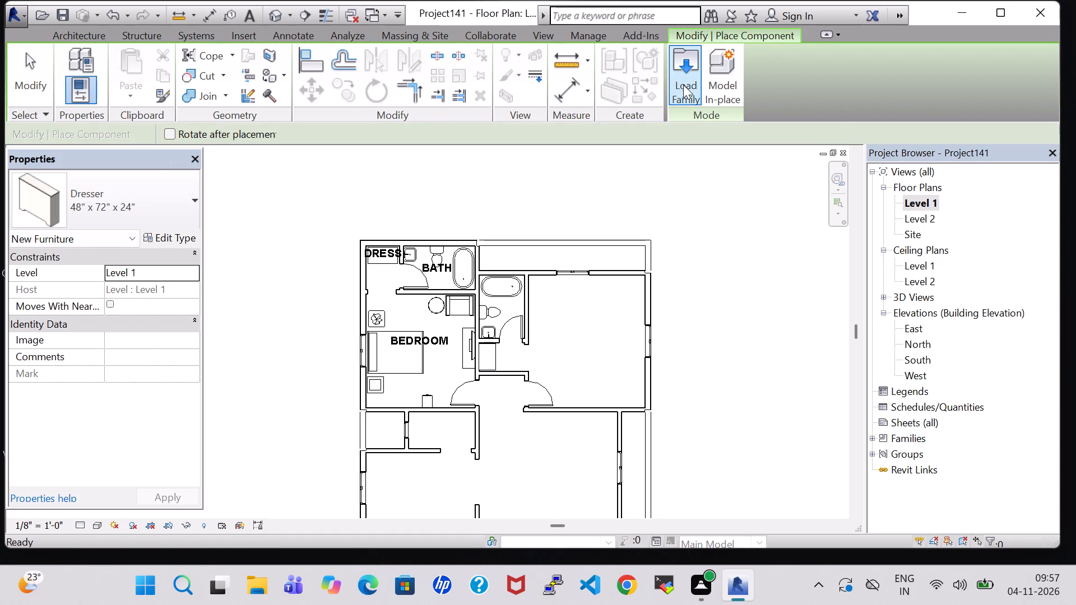
left_click(684, 85)
double_click(616, 378)
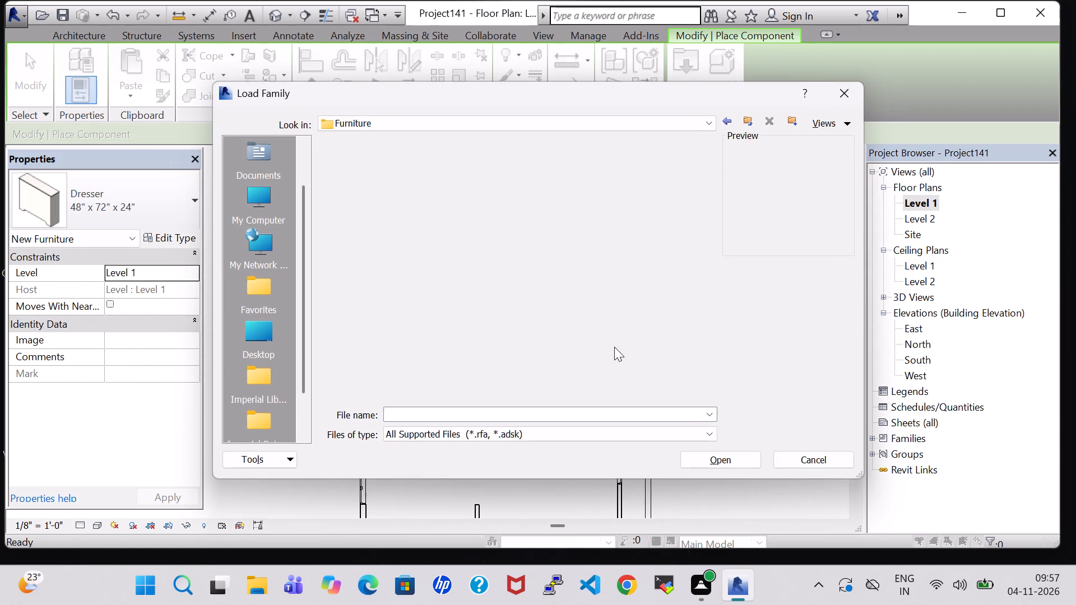
double_click(569, 188)
left_click(732, 121)
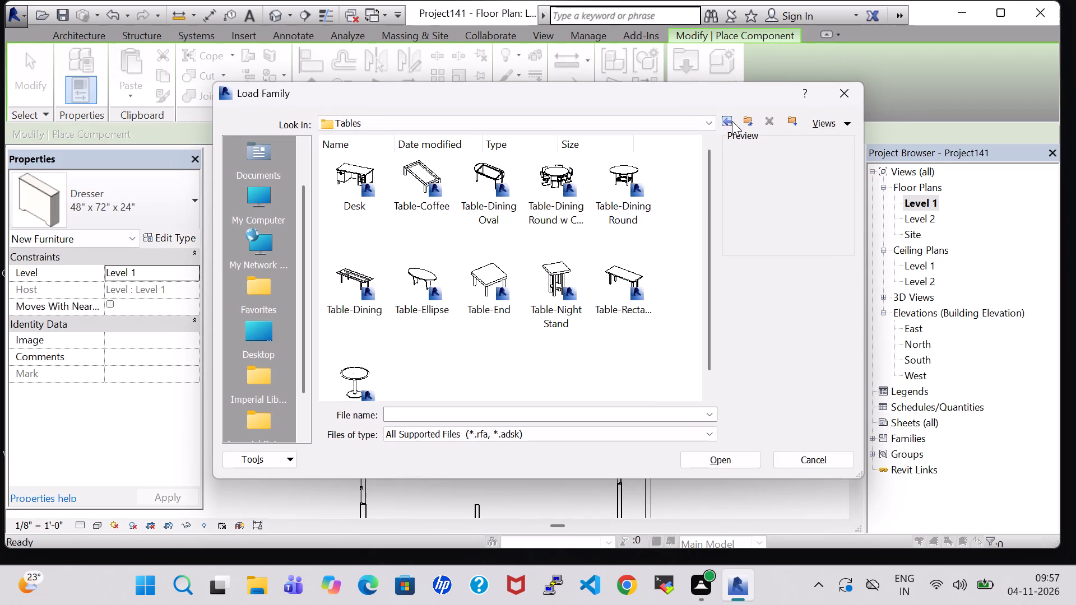
left_click(426, 191)
double_click(356, 184)
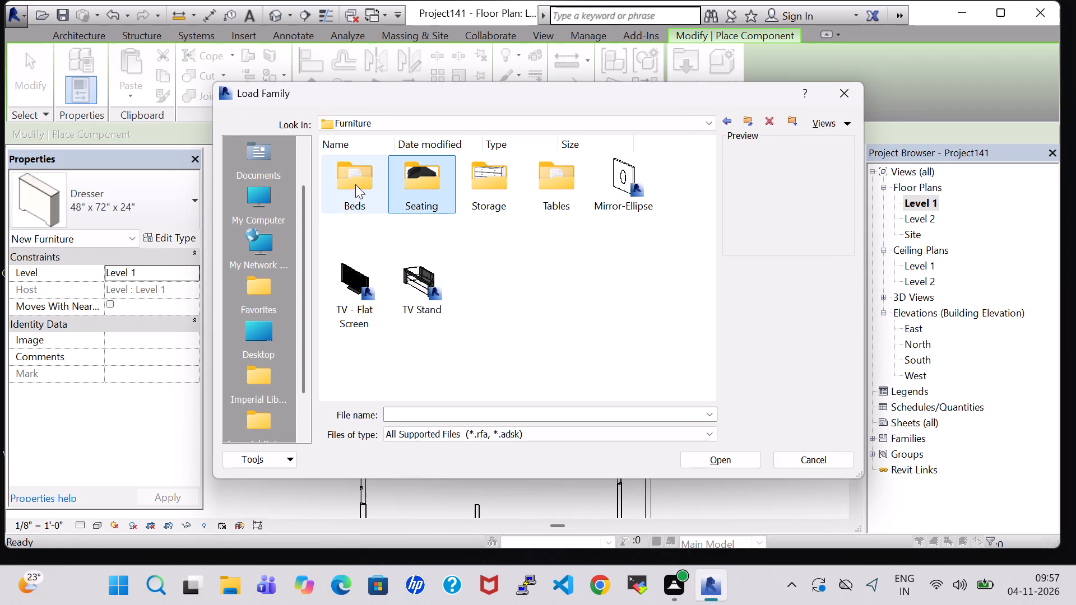
left_click(604, 178)
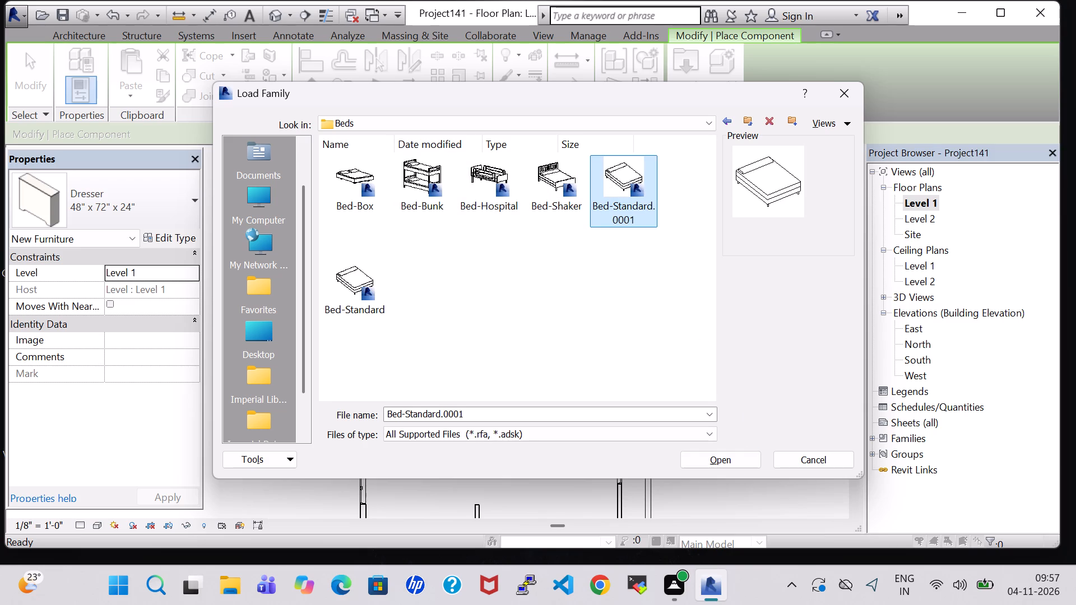
left_click(344, 288)
left_click(697, 460)
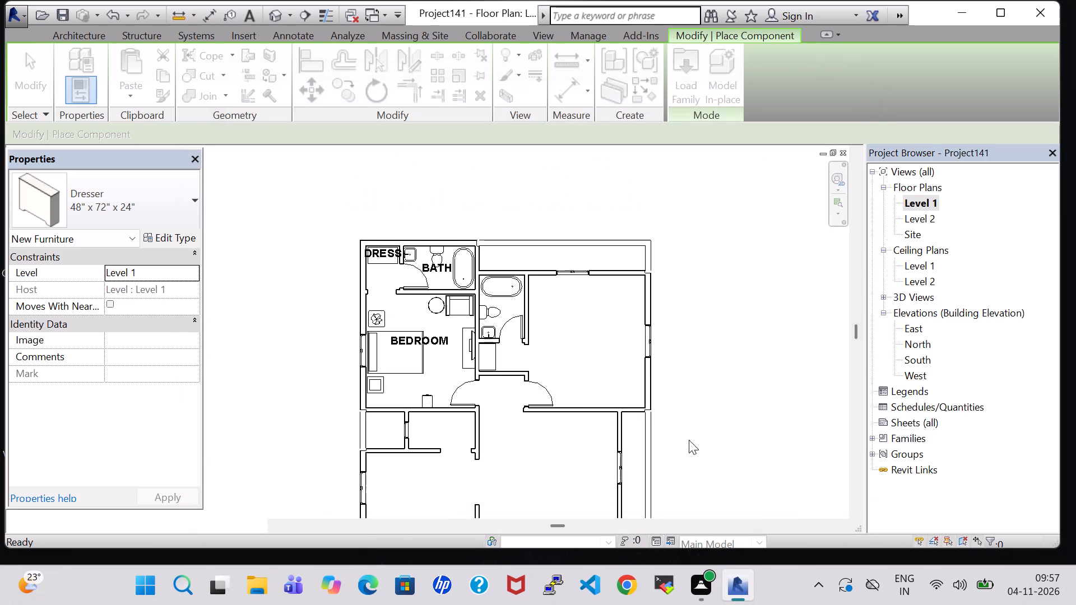
Place a Bed-Standard Double 54" x 75" in the room east of the second bathroom, with its head near the north wall window.
scroll(576, 332, "up", 5)
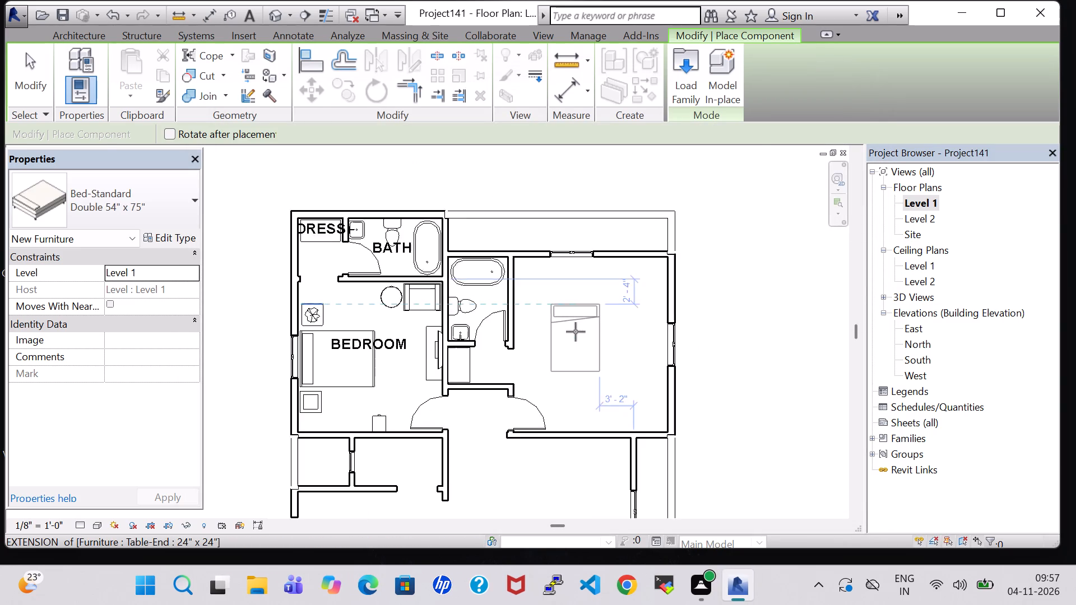
scroll(576, 332, "up", 2)
left_click(569, 261)
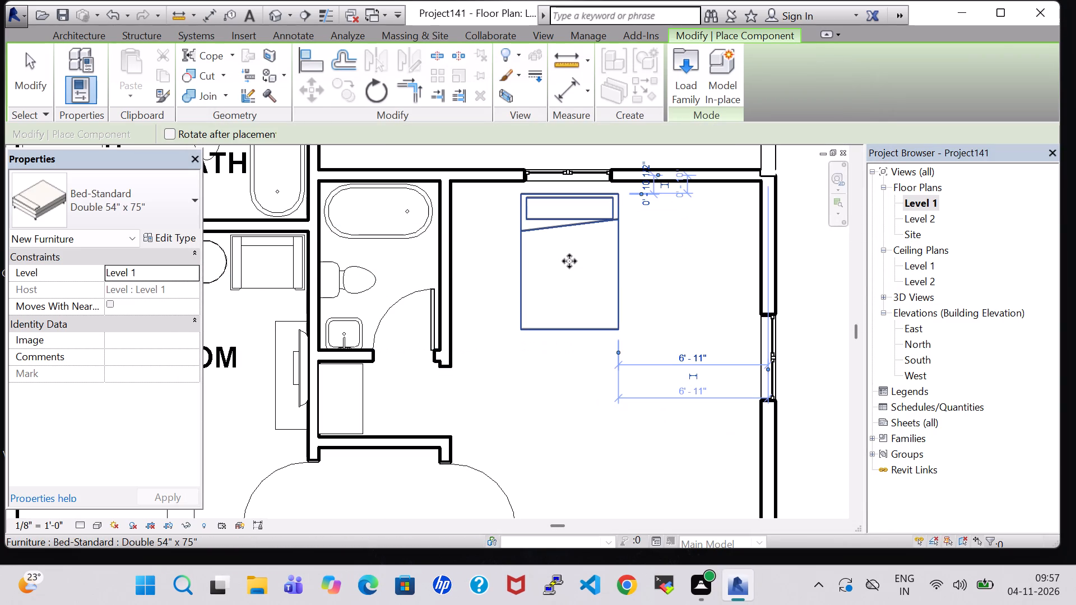
key("Escape")
key("Escape")
Change the newly placed bed's type to King 78" x 80".
left_click(569, 261)
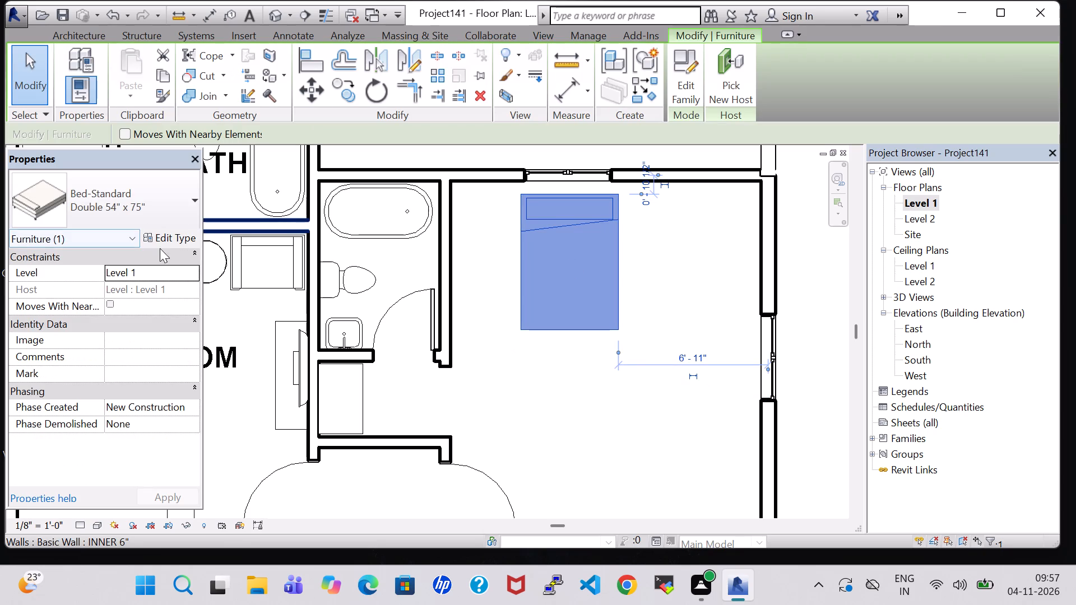
left_click(172, 236)
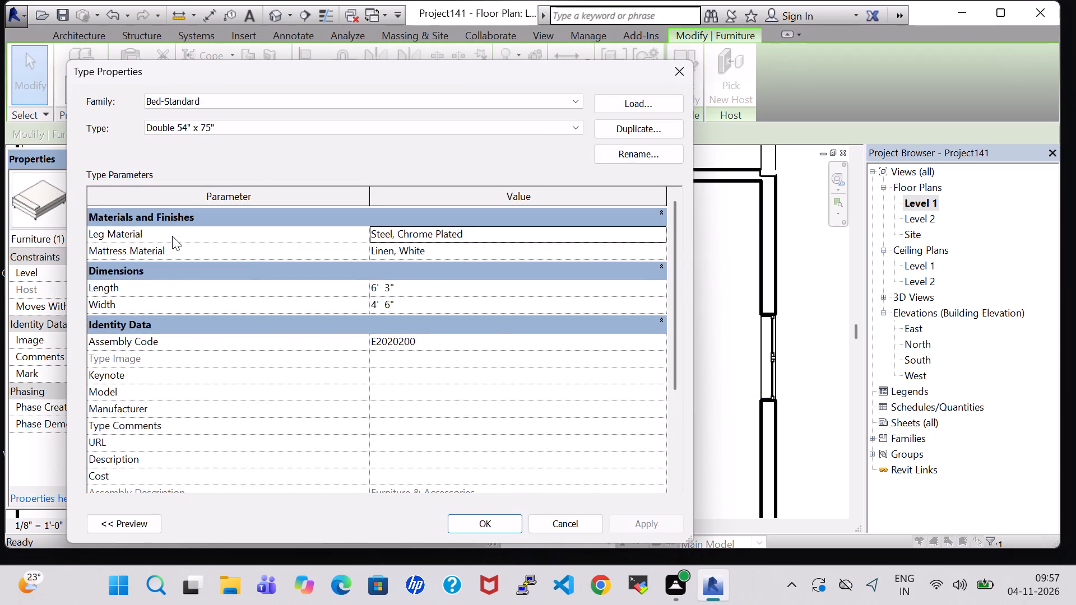
left_click(248, 125)
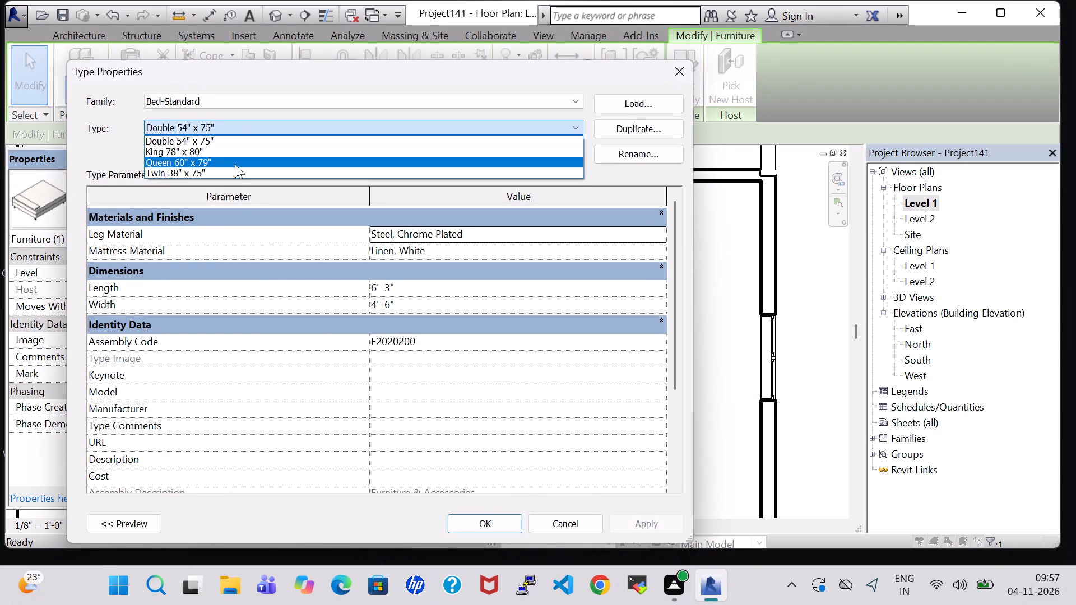
left_click(232, 155)
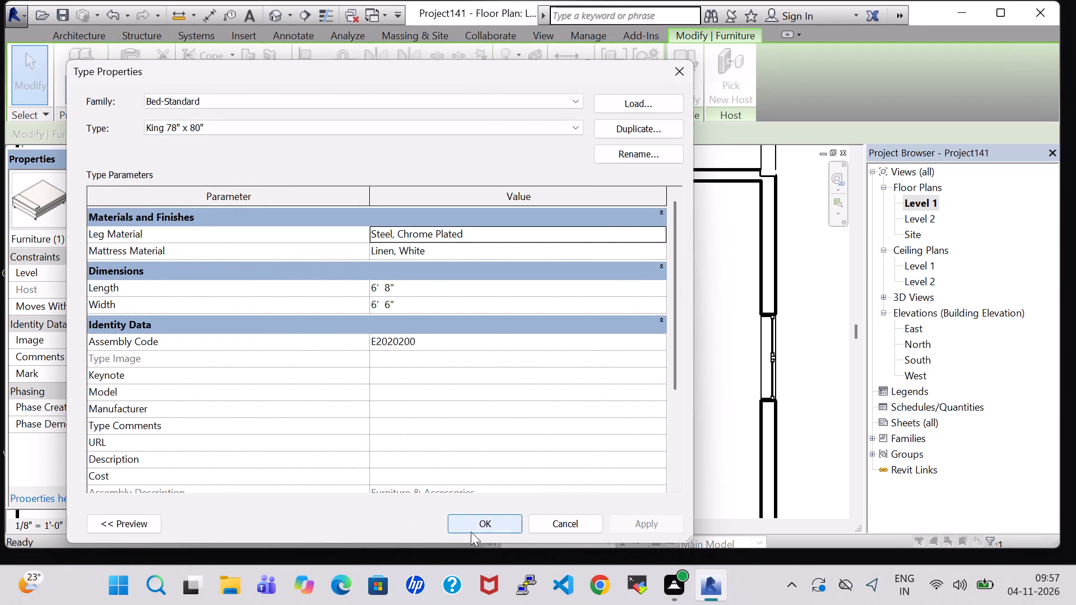
left_click(470, 530)
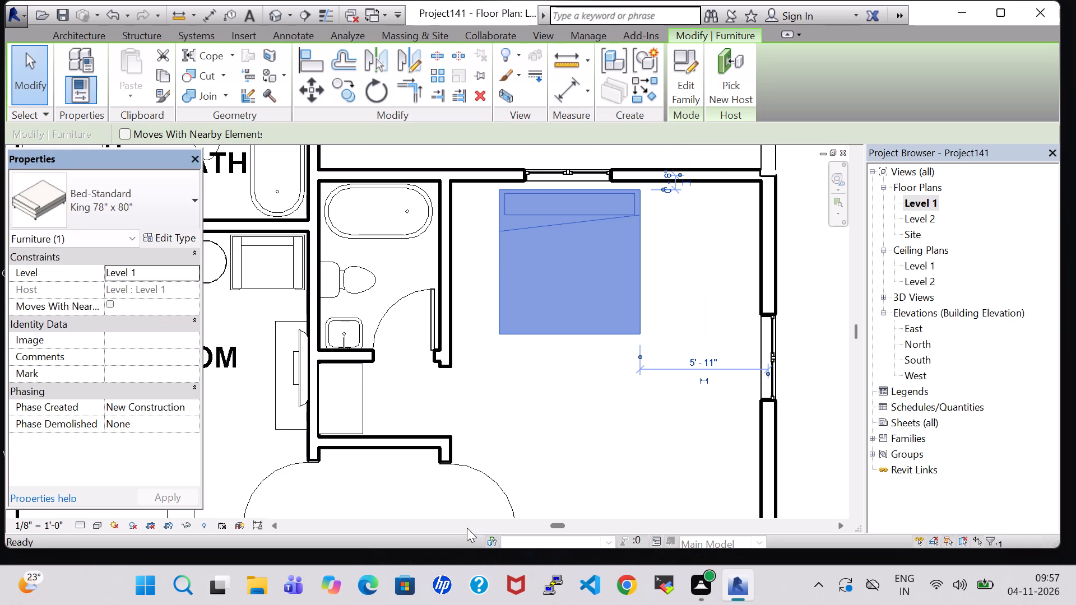
left_click(672, 260)
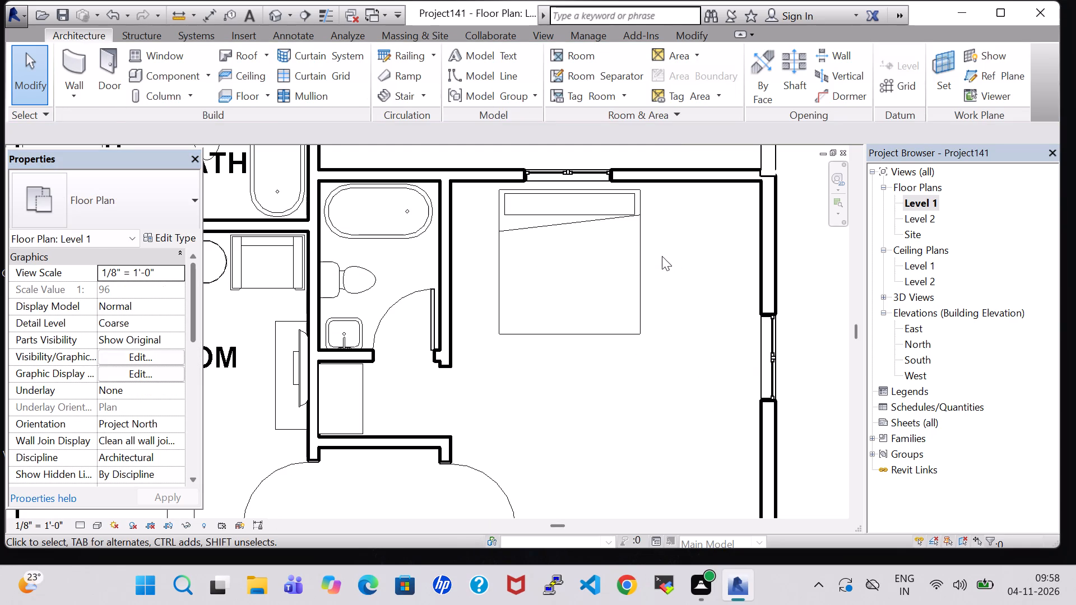
Nudge the king bed slightly east along the north wall.
left_click(626, 239)
left_click(637, 243)
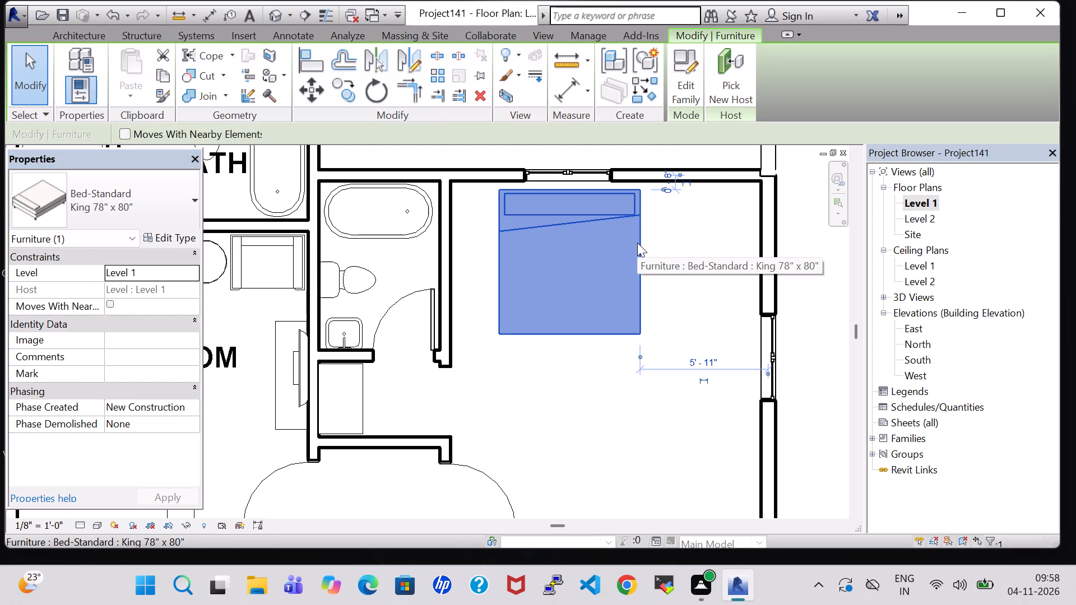
key("Right")
key("Right")
Nudge the casement window in the east bedroom's north wall slightly east to line up with the king bed.
left_click(575, 182)
key("Right")
key("Right")
key("Right")
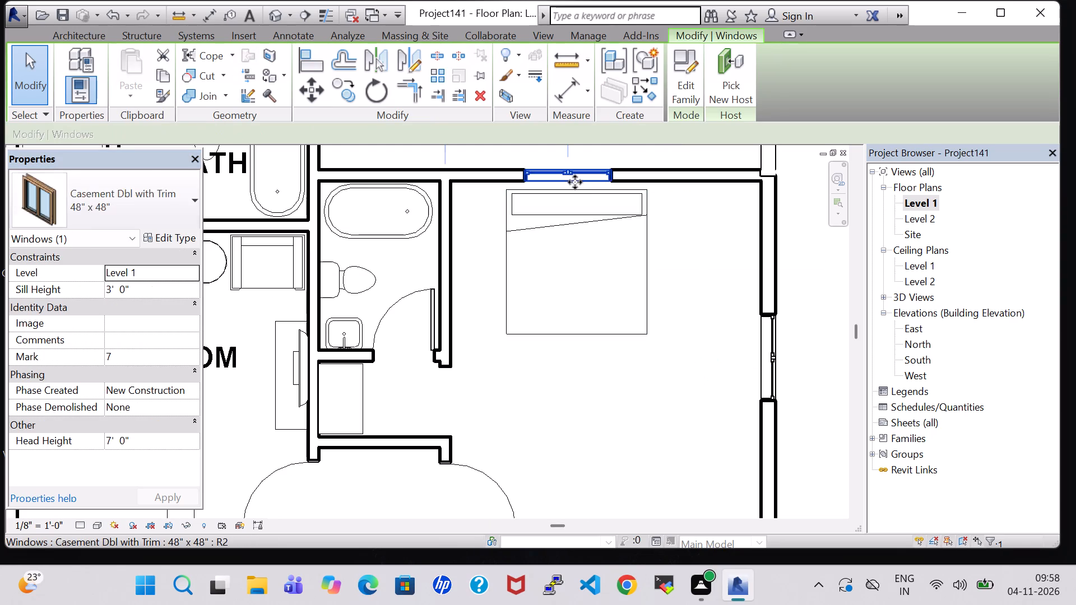
key("Right")
left_click(707, 280)
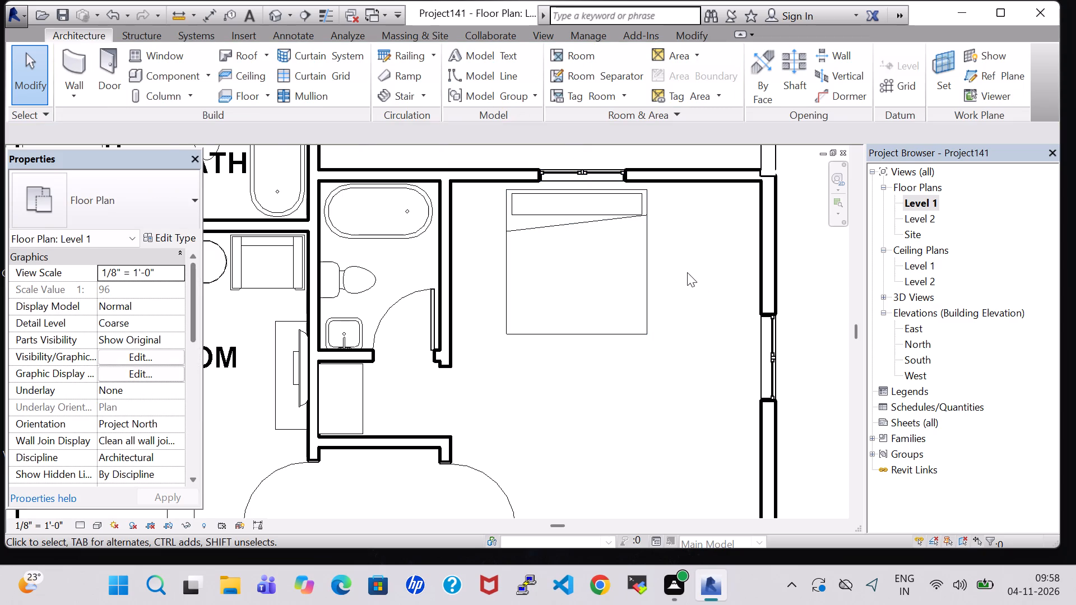
Place another Table-Coffee 24" x 24" x 24" like the first bedroom's beside the king bed, on its west side near the north wall.
scroll(684, 274, "down", 5)
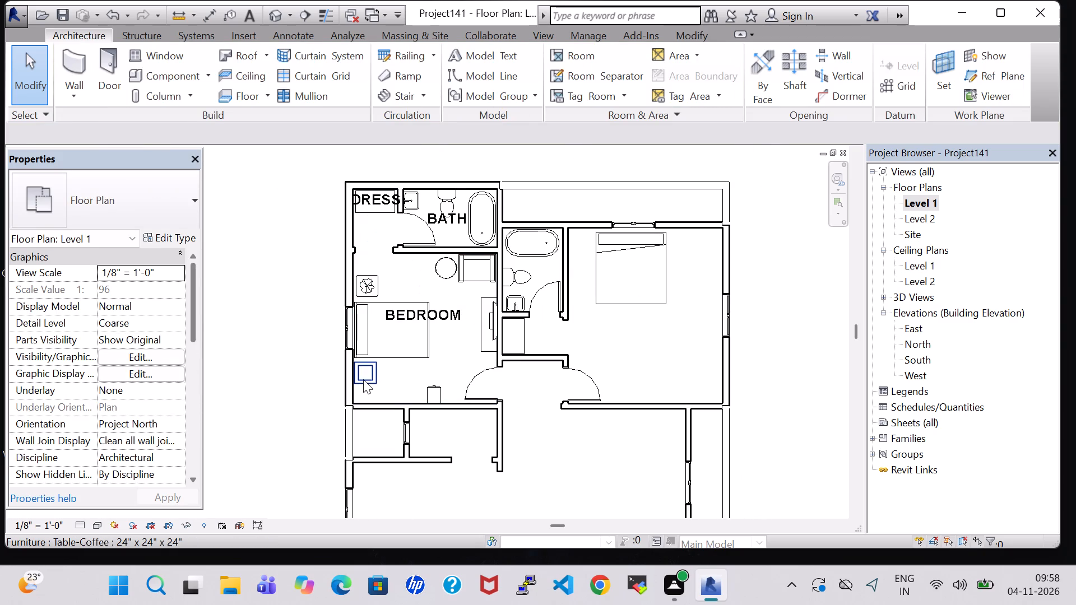
left_click(363, 379)
right_click(363, 379)
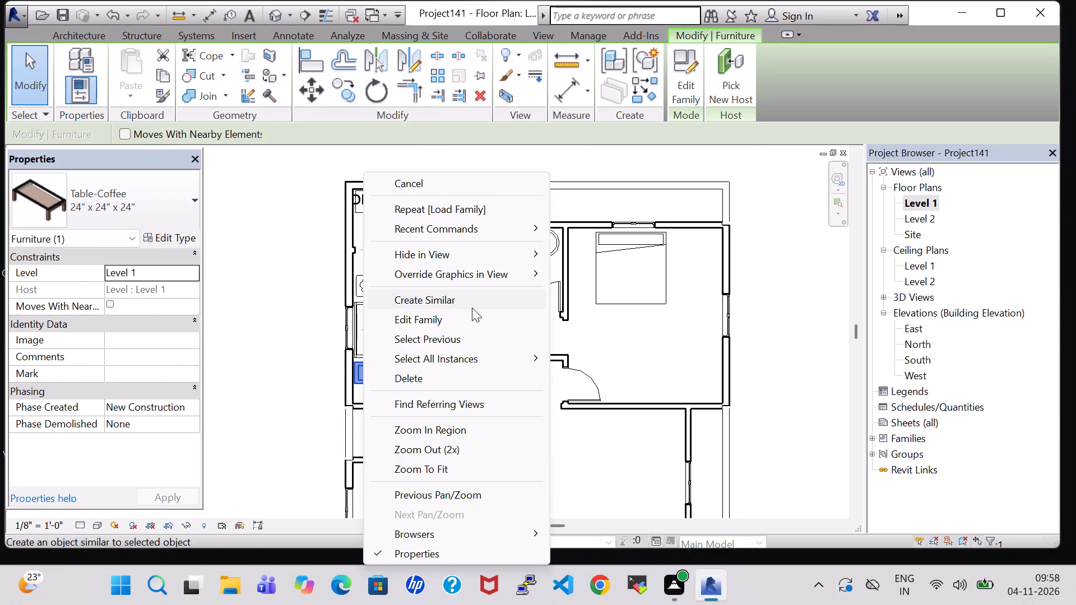
left_click(470, 303)
scroll(553, 316, "up", 5)
middle_click_drag(624, 212, 636, 426)
scroll(622, 382, "up", 1)
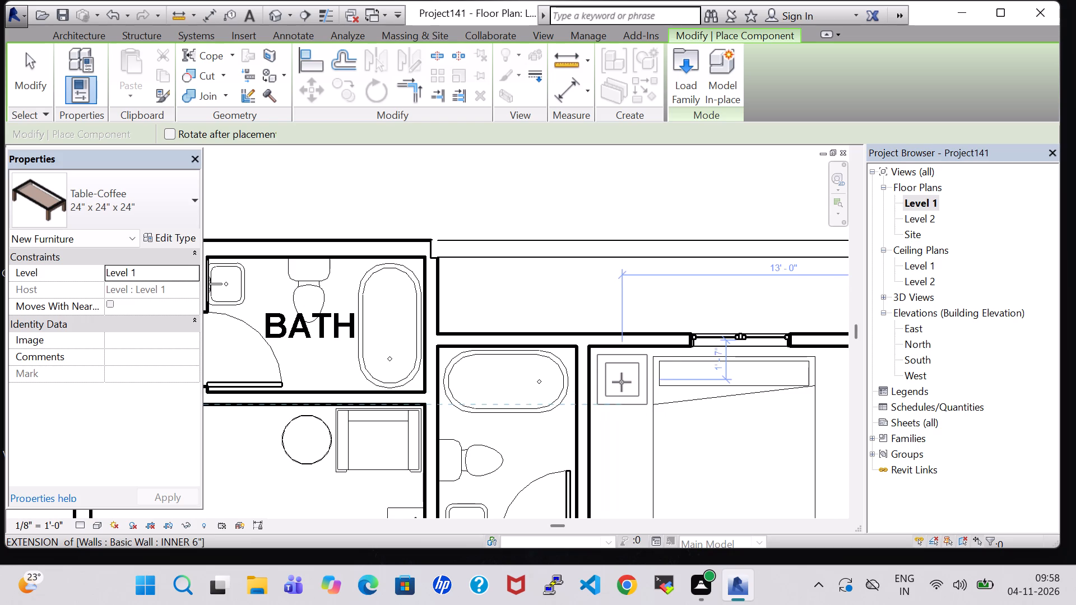
left_click(622, 382)
key("Escape")
key("Escape")
Nudge the king bed slightly north toward the window wall.
left_click(757, 383)
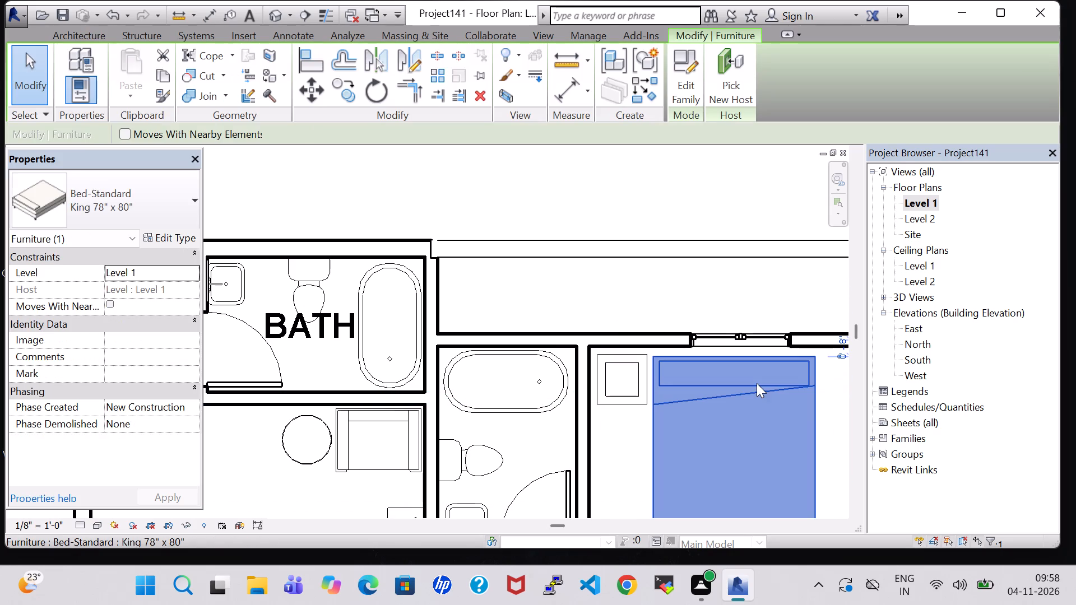
key("Up")
key("Up")
key("Down")
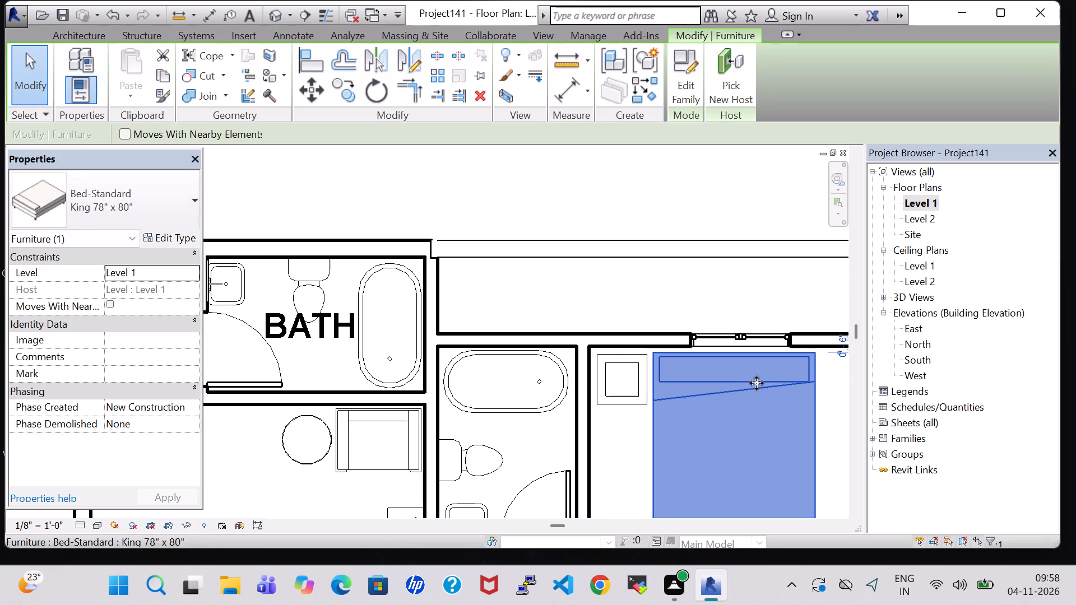
left_click(830, 425)
Place another Table-End 24" x 24" like the first bedroom's on the east side of the king bed, near the north wall.
scroll(824, 429, "down", 7)
middle_click_drag(804, 463, 803, 464)
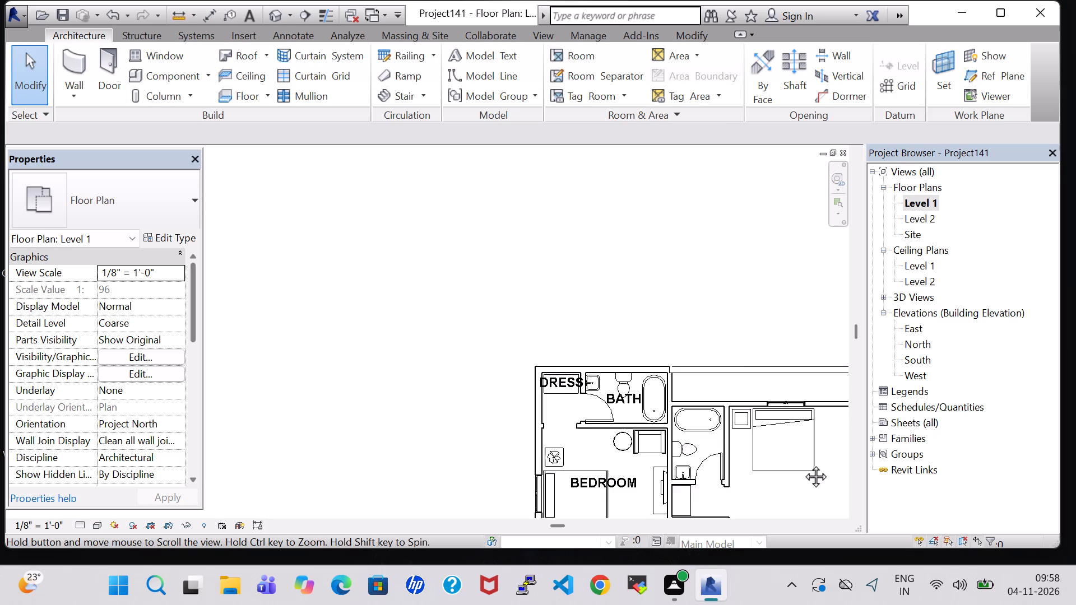
middle_click_drag(803, 464, 715, 282)
scroll(509, 373, "up", 6)
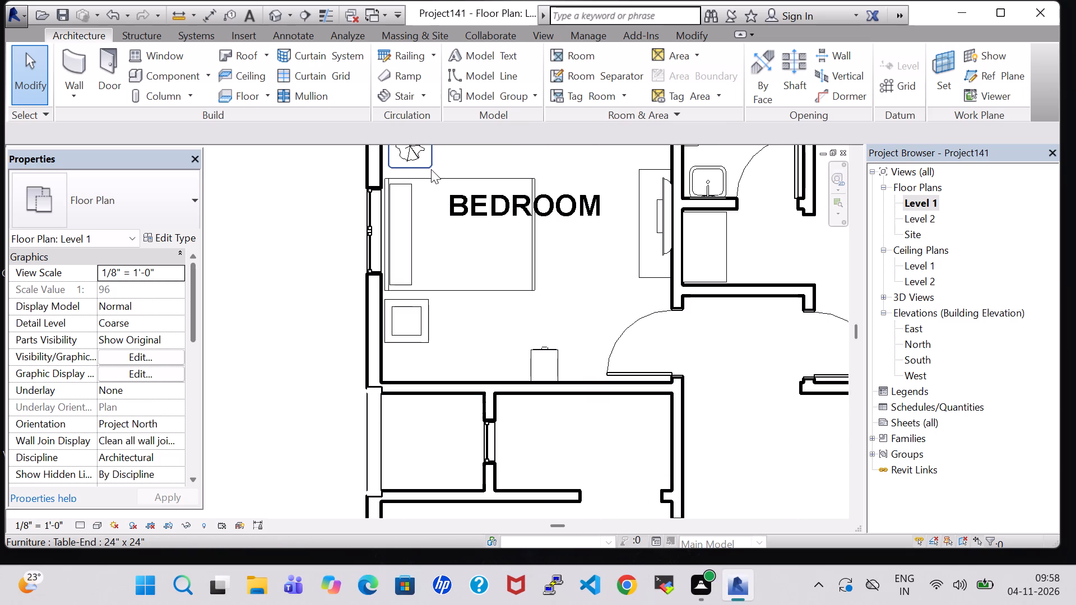
left_click(431, 166)
right_click(431, 166)
left_click(526, 290)
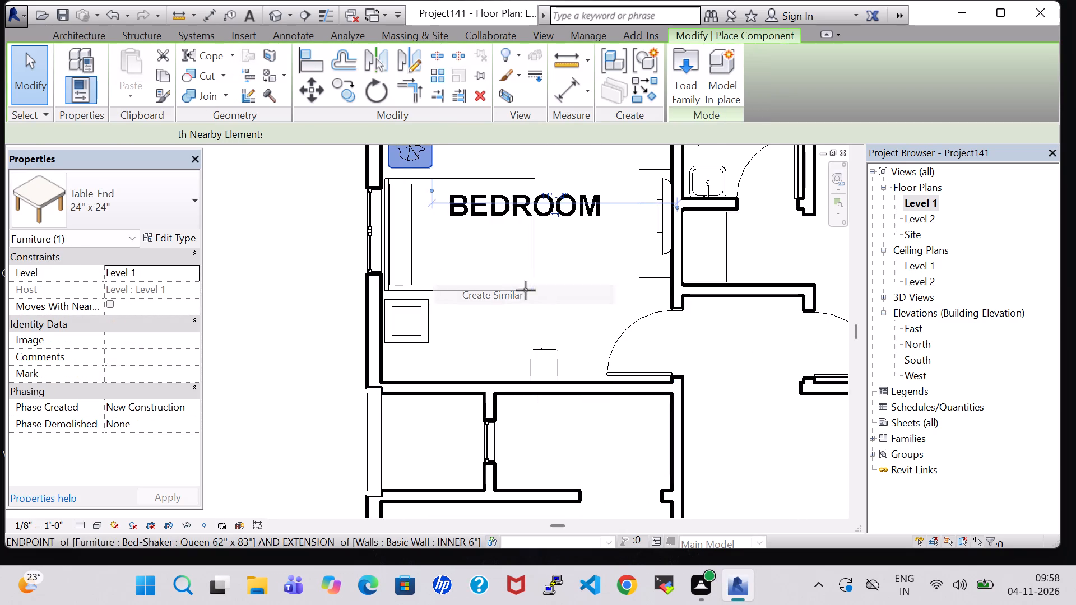
middle_click_drag(674, 285, 311, 504)
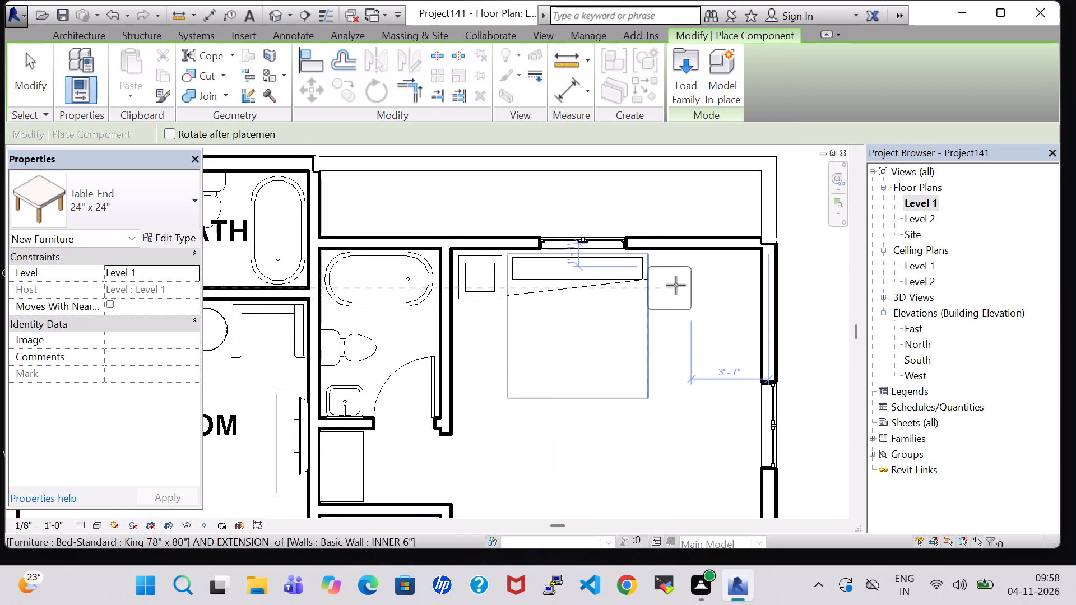
scroll(679, 277, "up", 4)
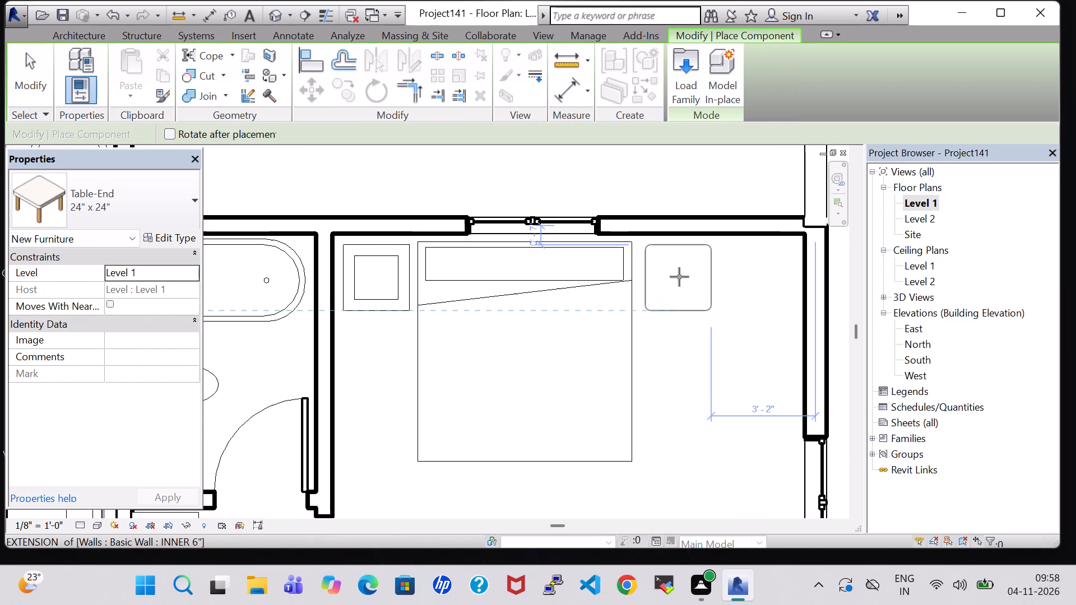
left_click(679, 272)
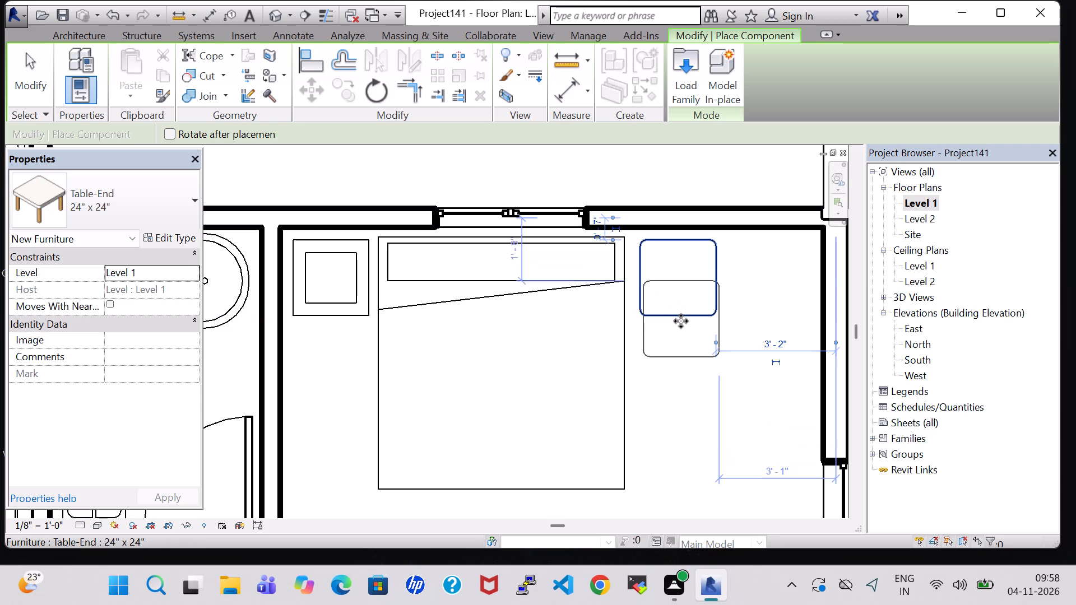
key("Escape")
key("Escape")
Nudge the new end table slightly north so its back edge lines up with the head of the king bed.
left_click(676, 310)
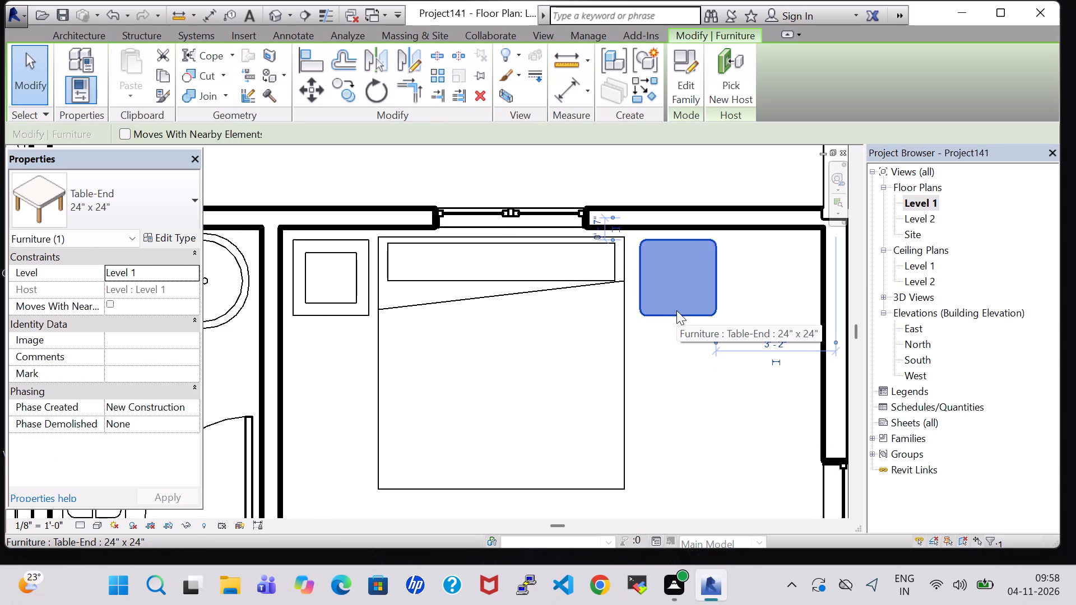
key("Up")
key("Up")
key("Down")
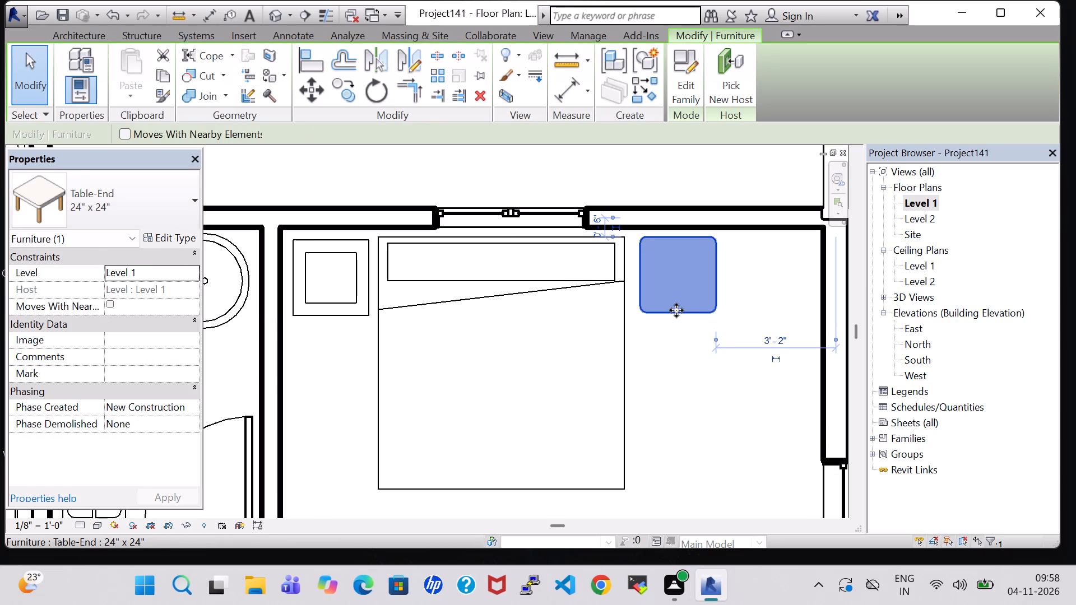
left_click(328, 406)
Place another RPC Plant - Tropical Agave - 1.5' like the first bedroom's at the east edge of the new end table.
scroll(325, 424, "down", 7)
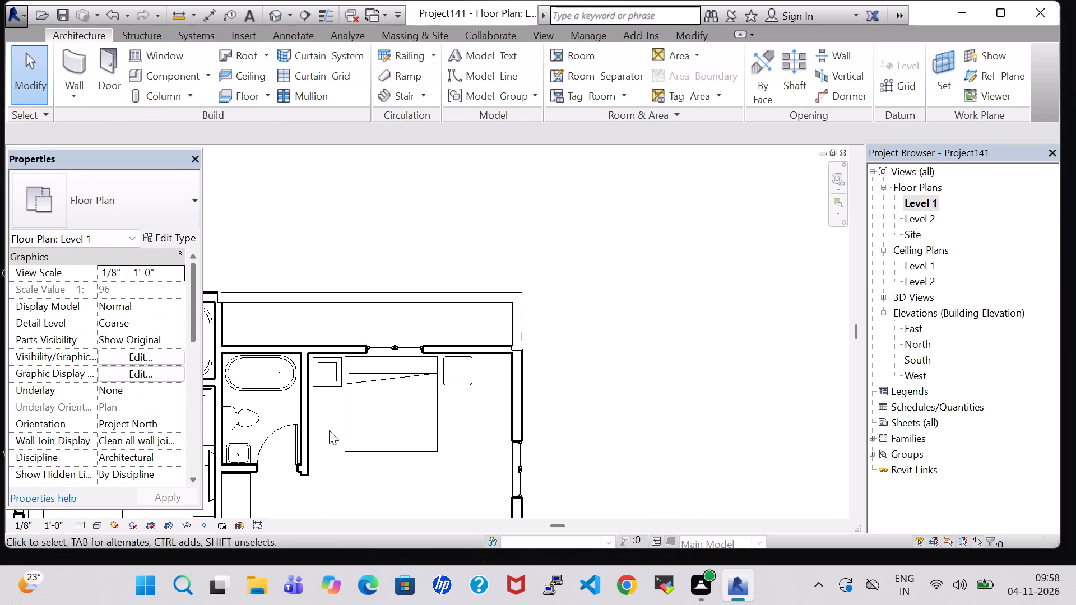
middle_click_drag(332, 481, 628, 369)
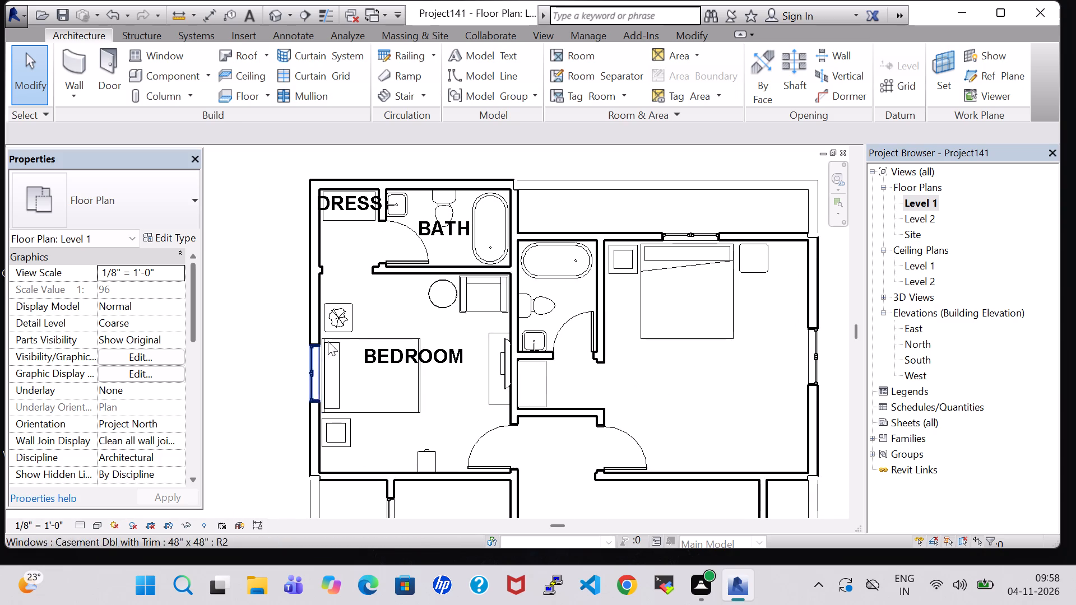
left_click(340, 317)
right_click(340, 317)
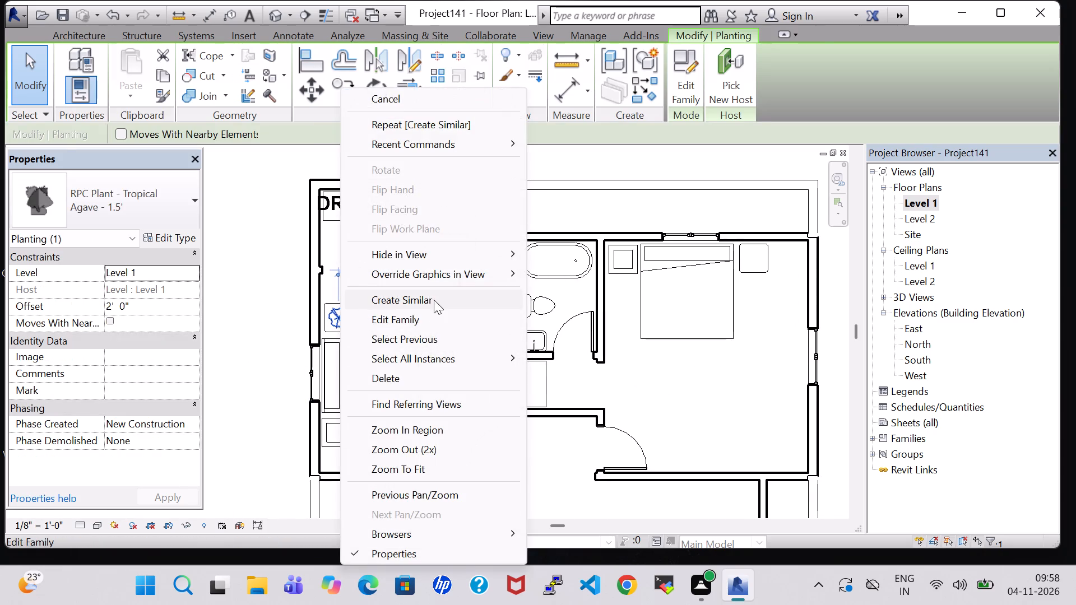
left_click(434, 300)
scroll(776, 278, "up", 8)
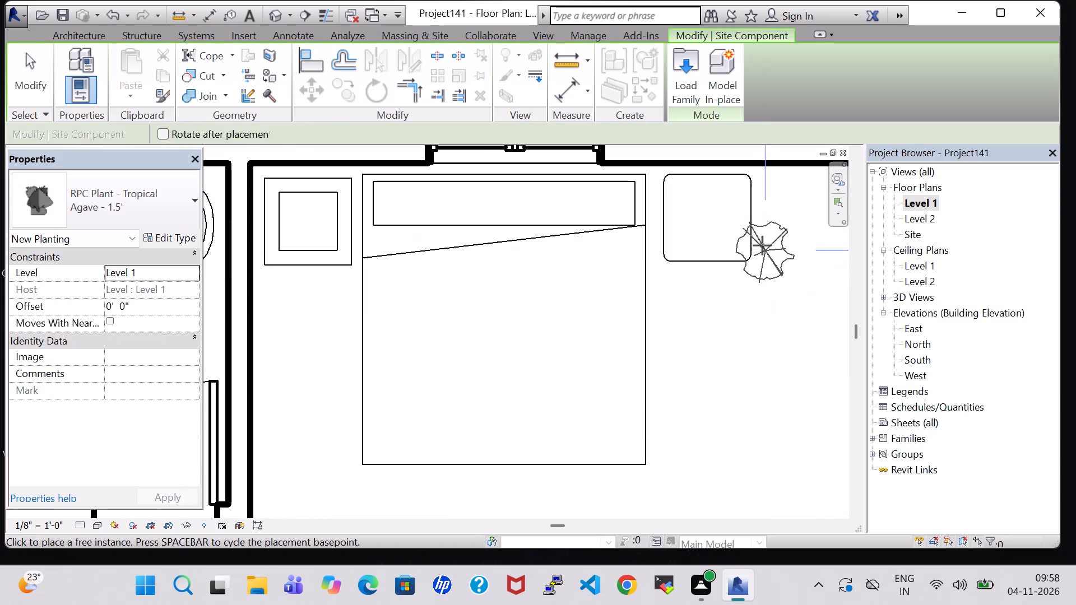
left_click(755, 217)
key("Escape")
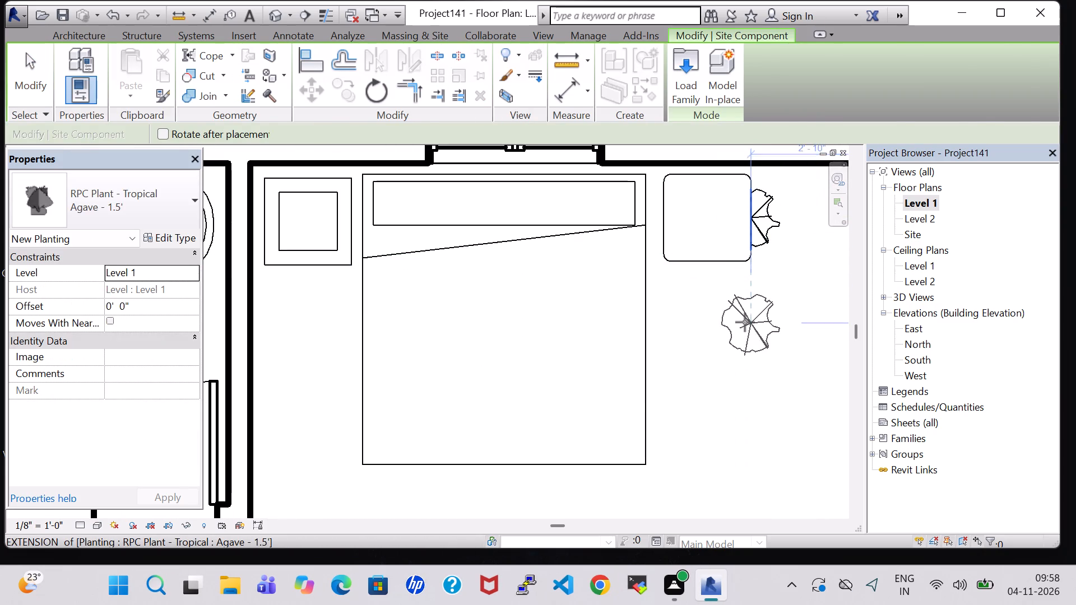
key("Escape")
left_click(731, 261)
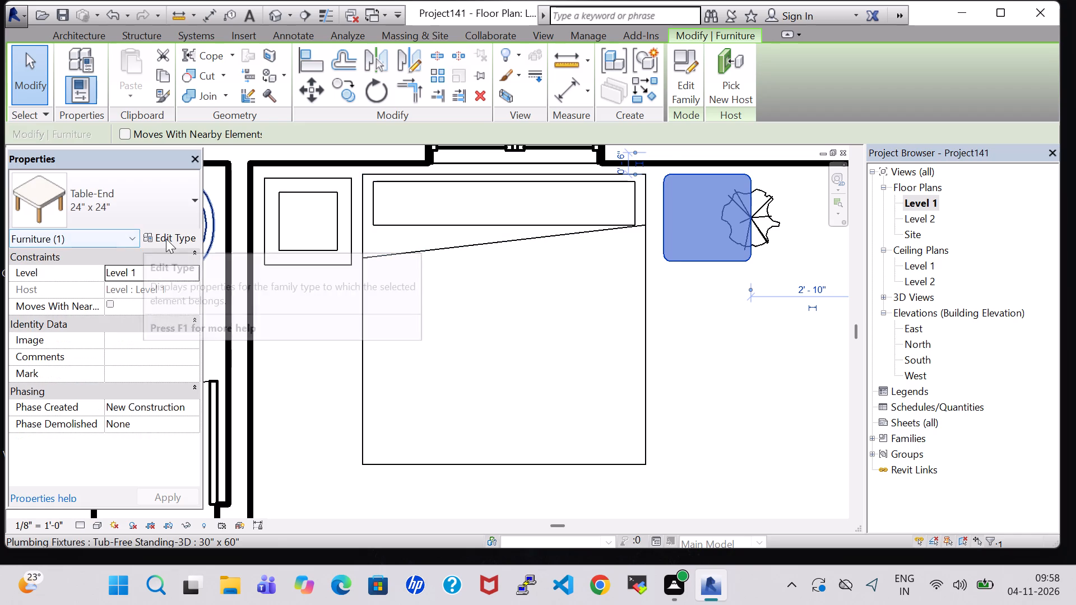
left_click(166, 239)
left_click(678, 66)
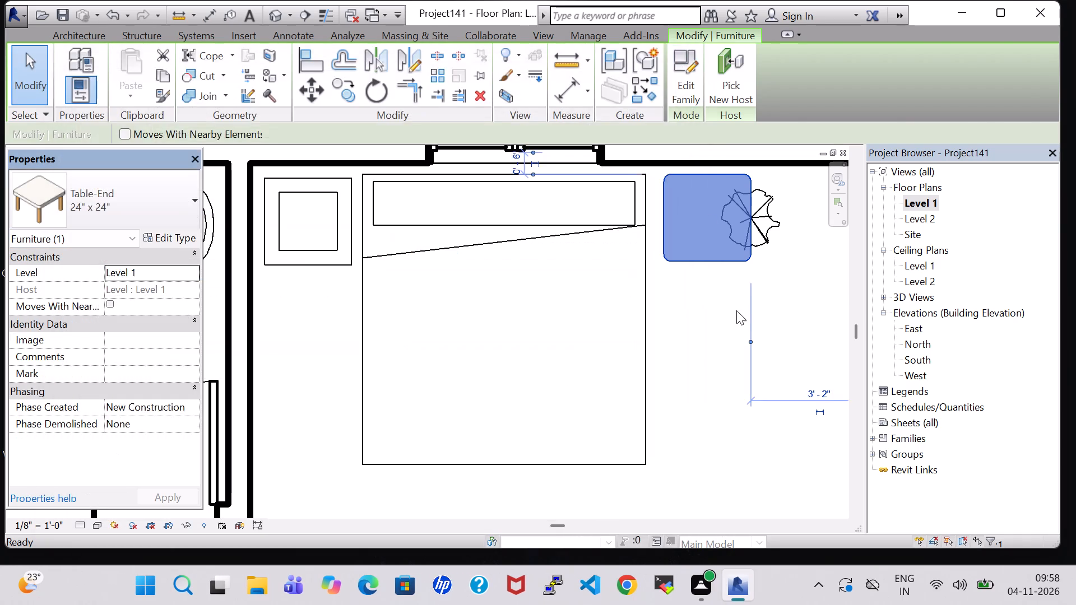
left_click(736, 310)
Set the new agave plant's offset from Level 1 to 2' 0".
left_click(773, 229)
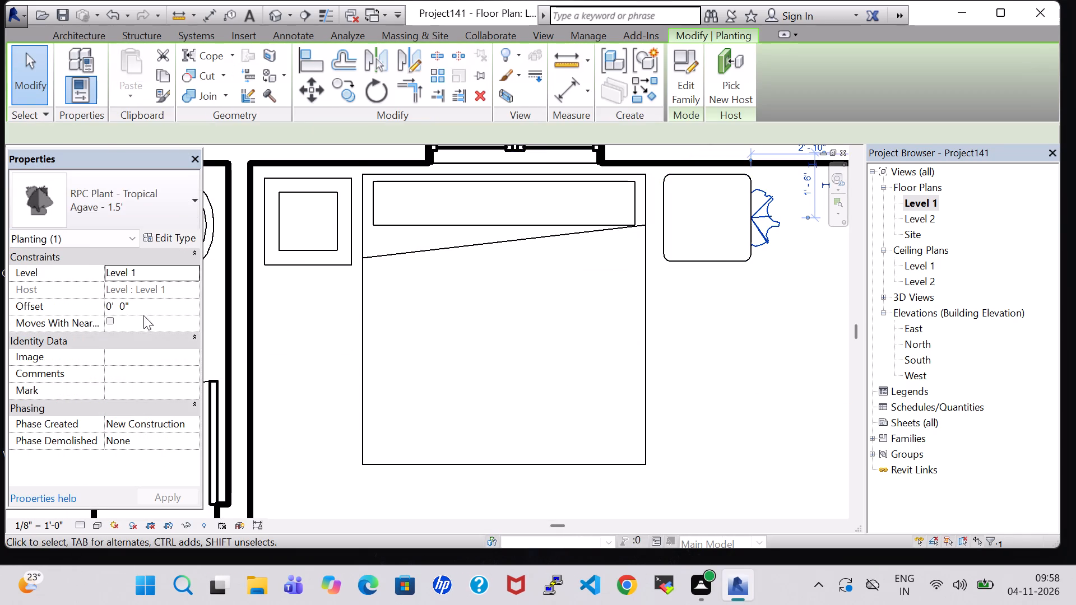
left_click(113, 306)
key("BackSpace")
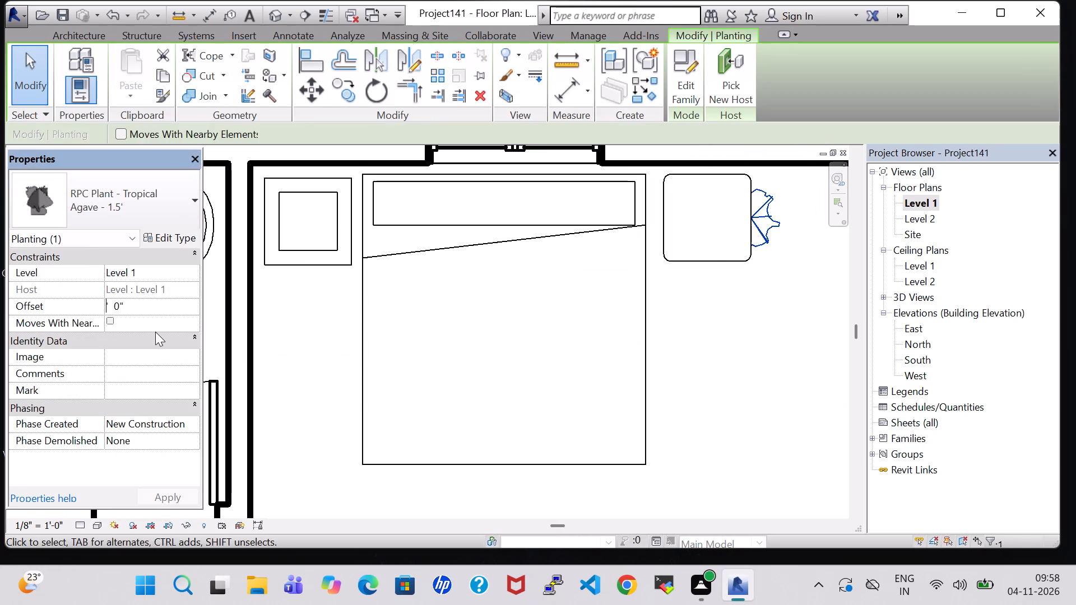
key("2")
left_click(184, 495)
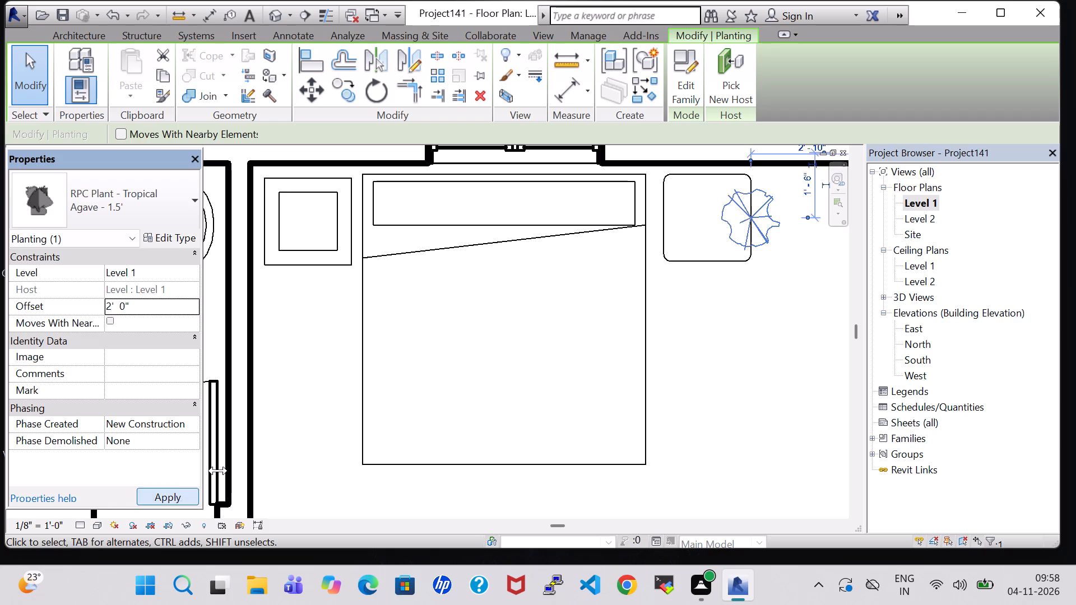
Nudge the agave plant west until it sits centered on the end table beside the king bed.
key("Left")
key("Left")
key("Left")
key("Left")
key("Left")
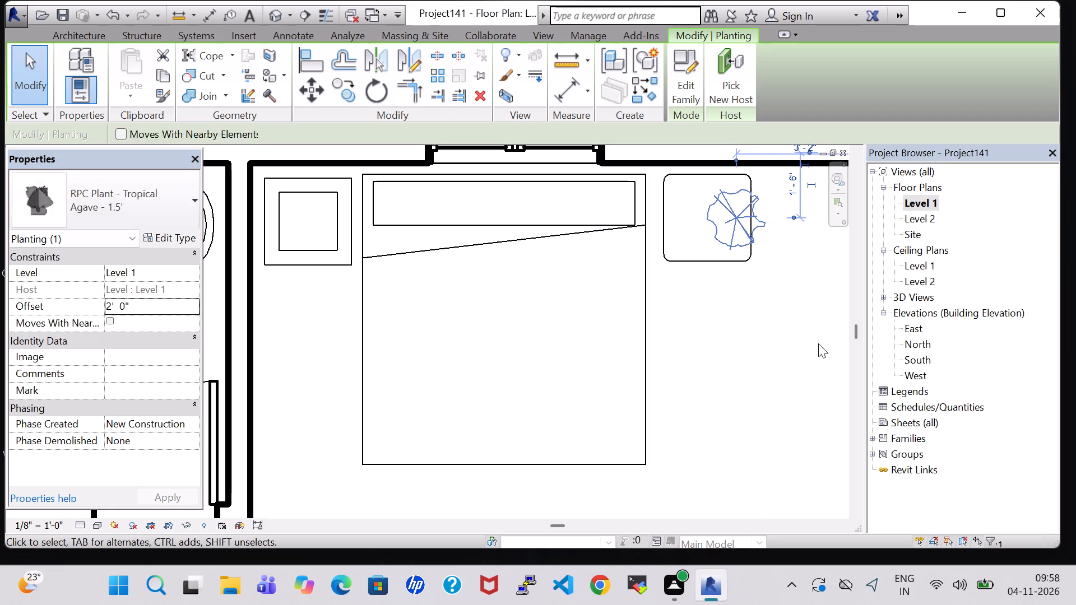
key("Left")
key("Left")
key("Left")
key("Left")
key("Left")
key("Left")
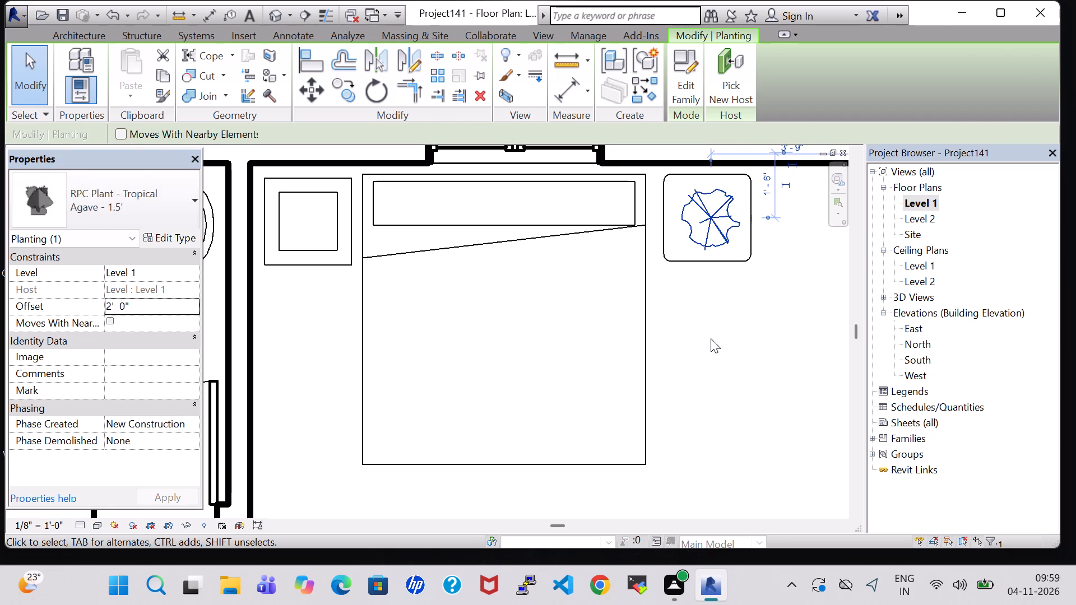
left_click(711, 338)
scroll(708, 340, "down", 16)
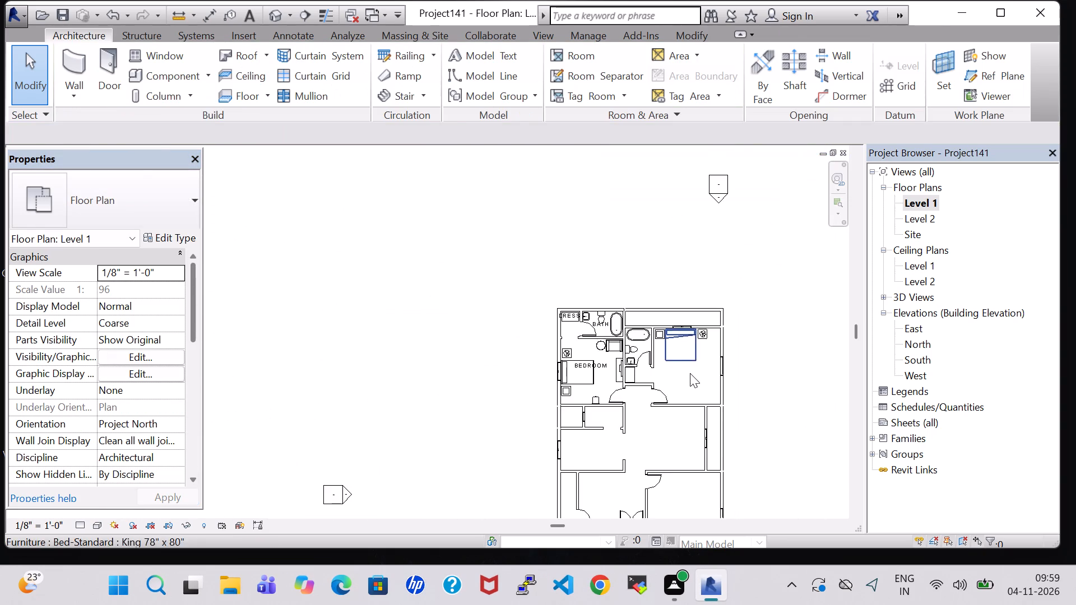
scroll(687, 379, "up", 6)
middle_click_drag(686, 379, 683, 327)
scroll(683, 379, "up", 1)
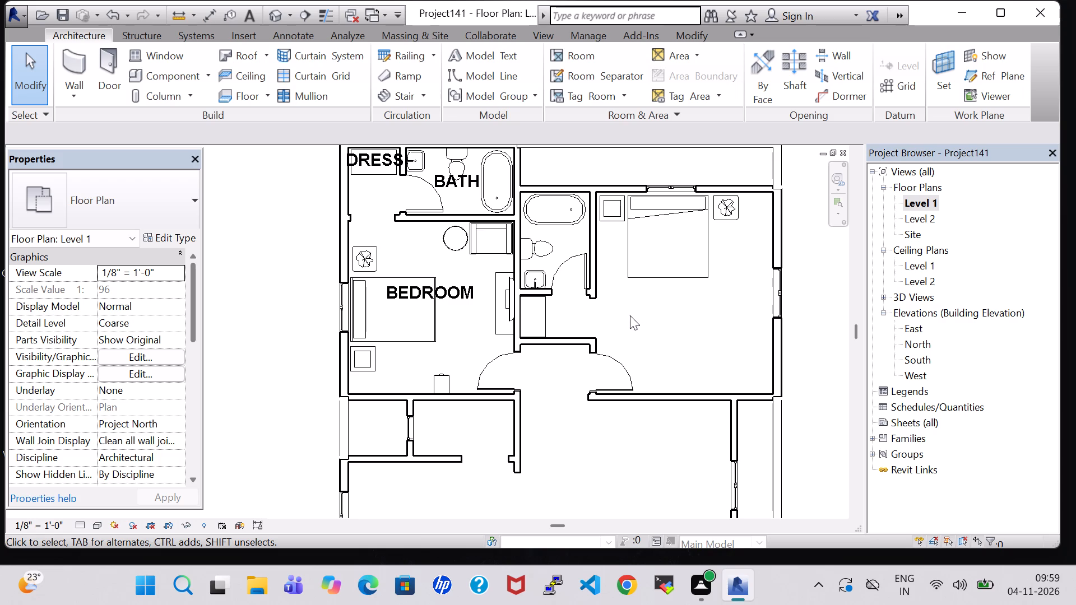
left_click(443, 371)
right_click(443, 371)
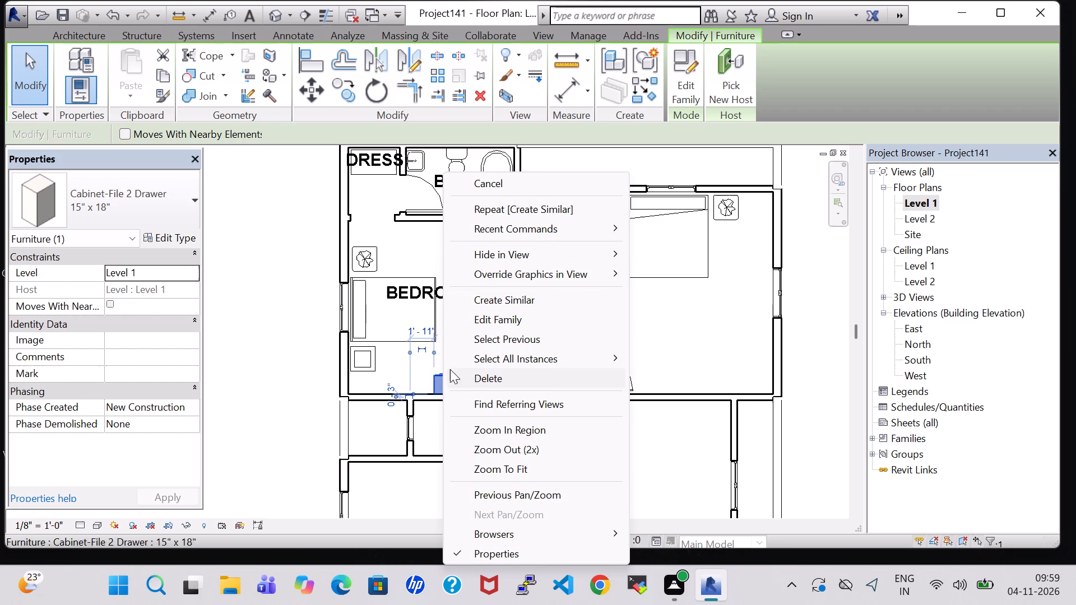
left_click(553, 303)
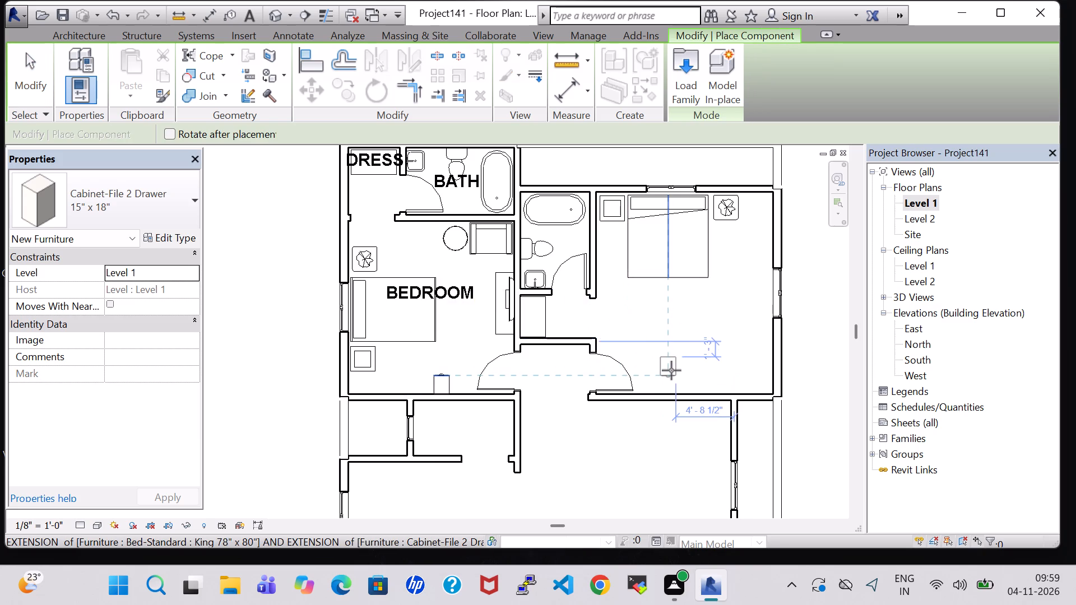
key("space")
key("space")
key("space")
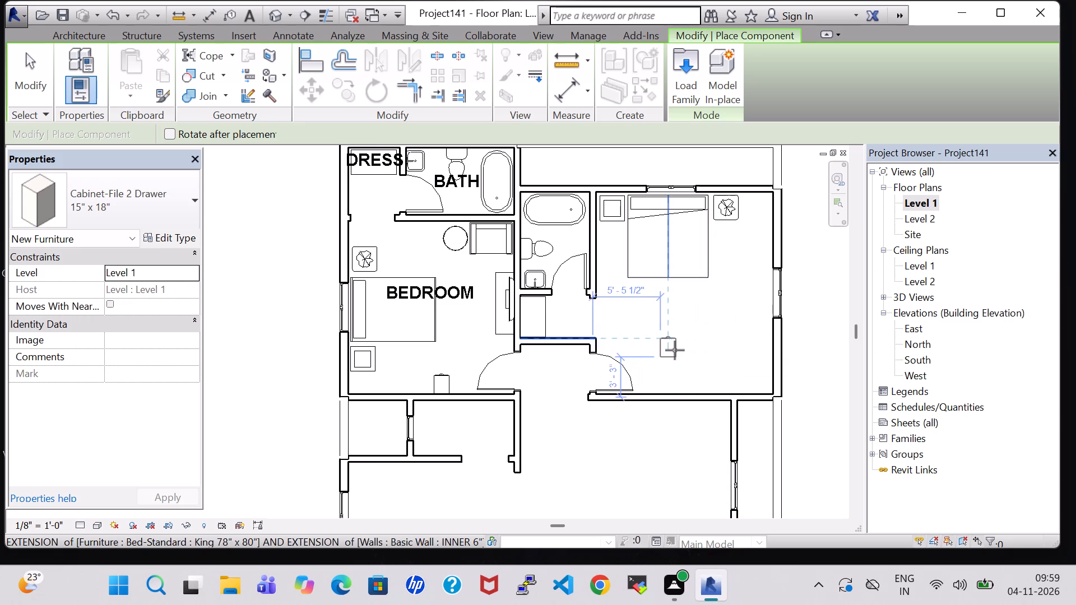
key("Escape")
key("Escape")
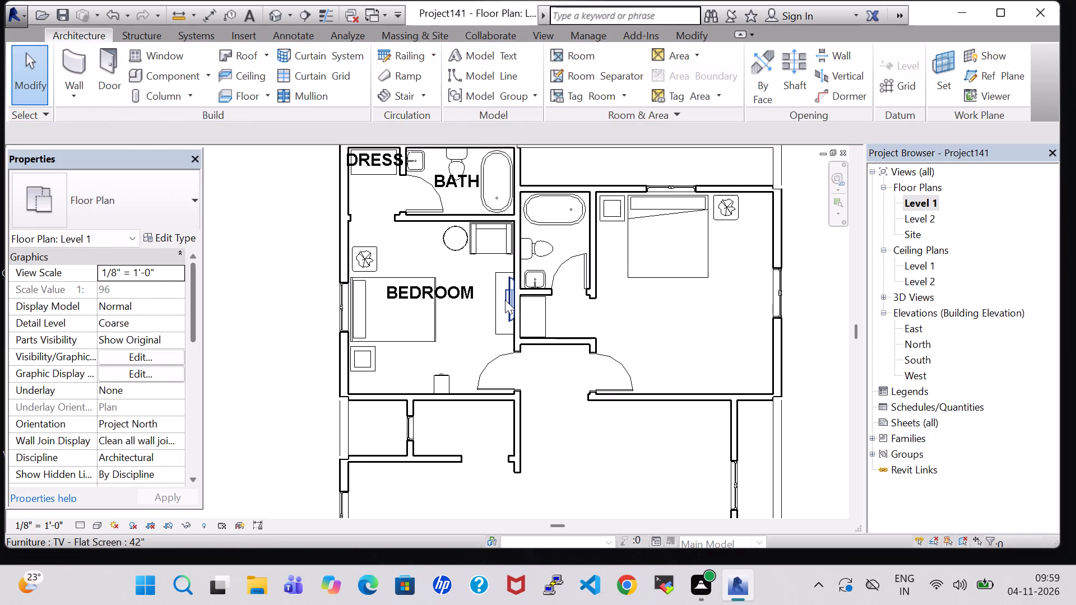
Place another TV - Flat Screen 42" like the first bedroom's against the east bedroom's south wall, facing the king bed.
left_click(505, 300)
right_click(505, 300)
left_click(586, 303)
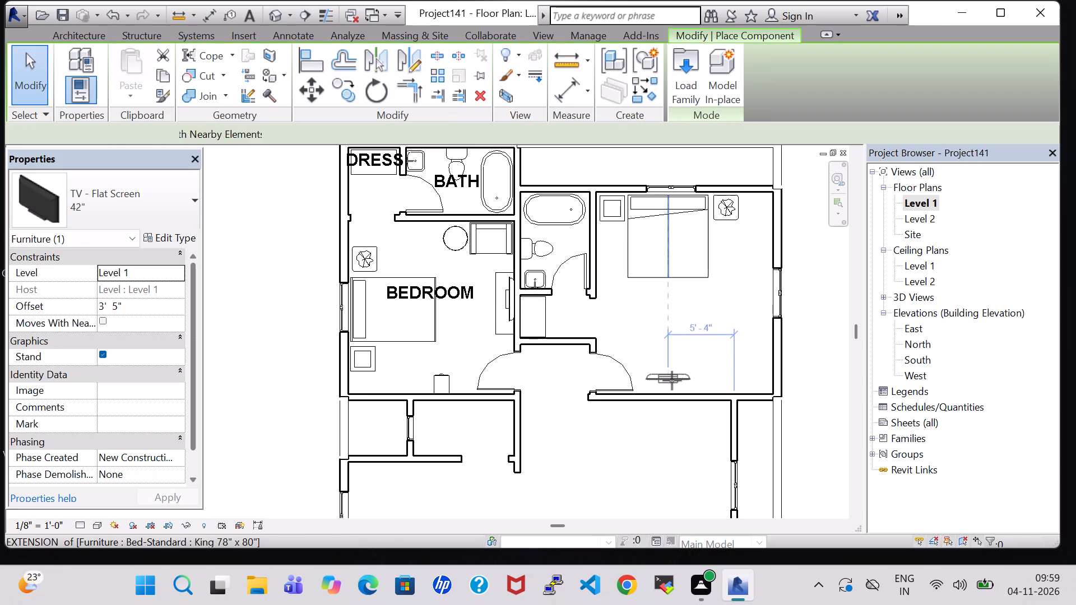
key("space")
key("space")
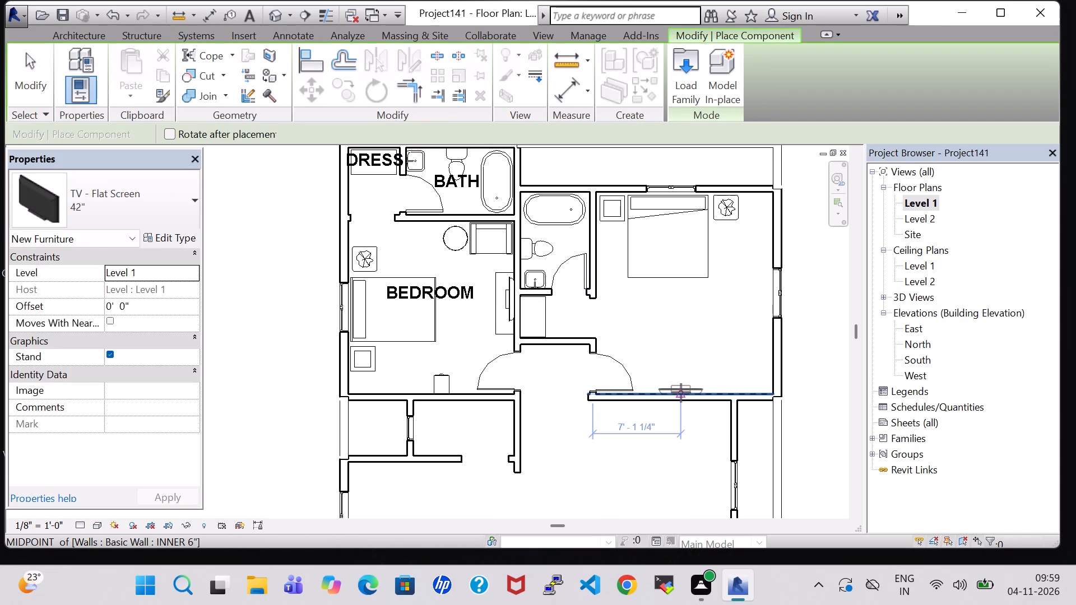
left_click(681, 393)
key("Escape")
key("Escape")
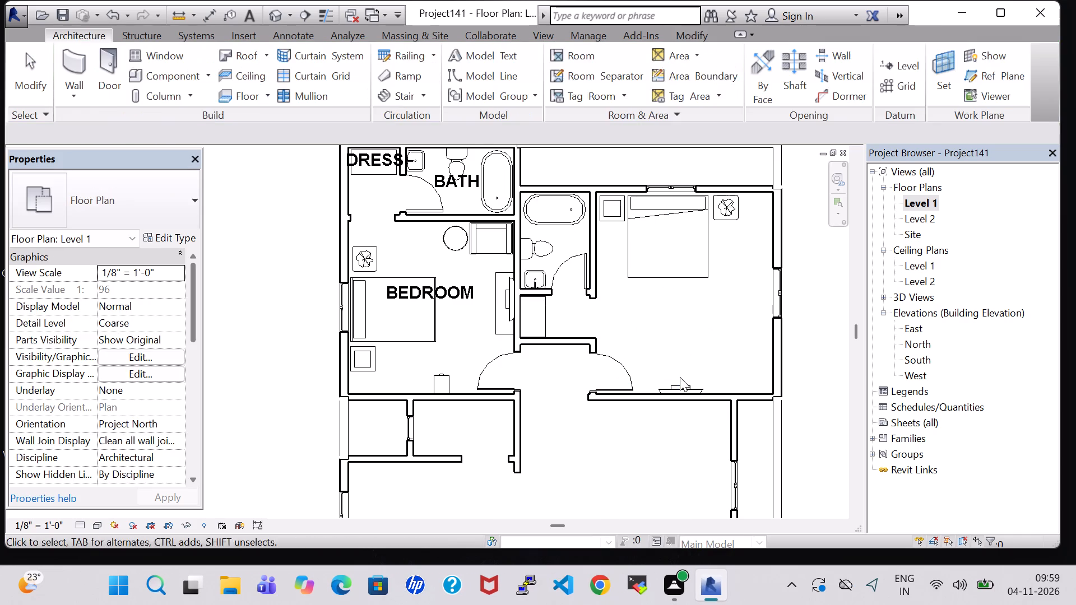
Set the new television's offset from Level 1 to 3' 5", matching the first bedroom's television.
left_click(680, 385)
left_click(106, 305)
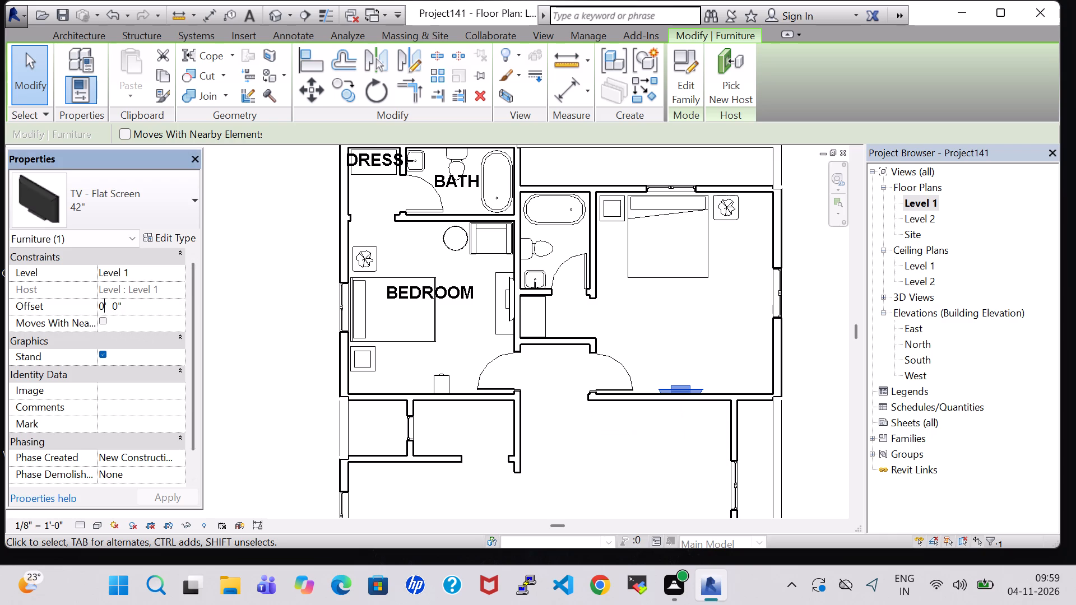
key("BackSpace")
key("3")
left_click(118, 305)
key("BackSpace")
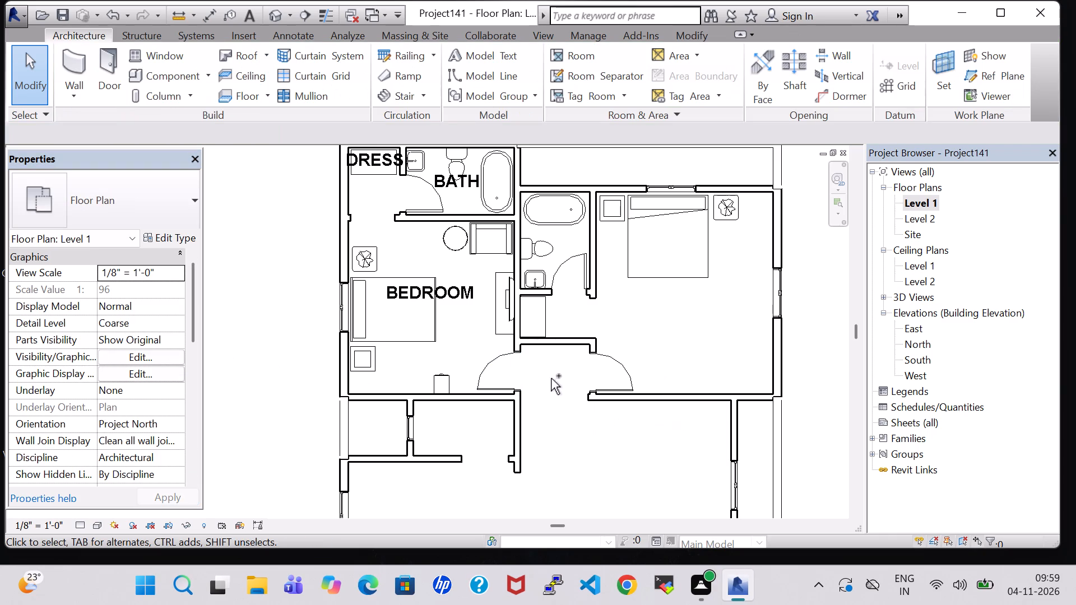
key("ctrl+z")
left_click(681, 387)
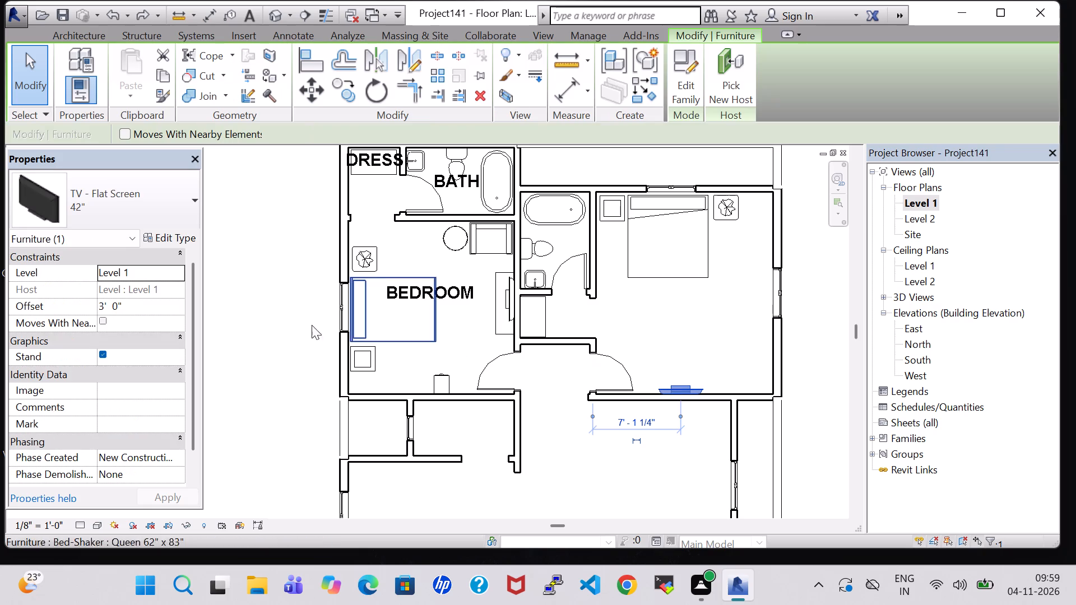
left_click(119, 309)
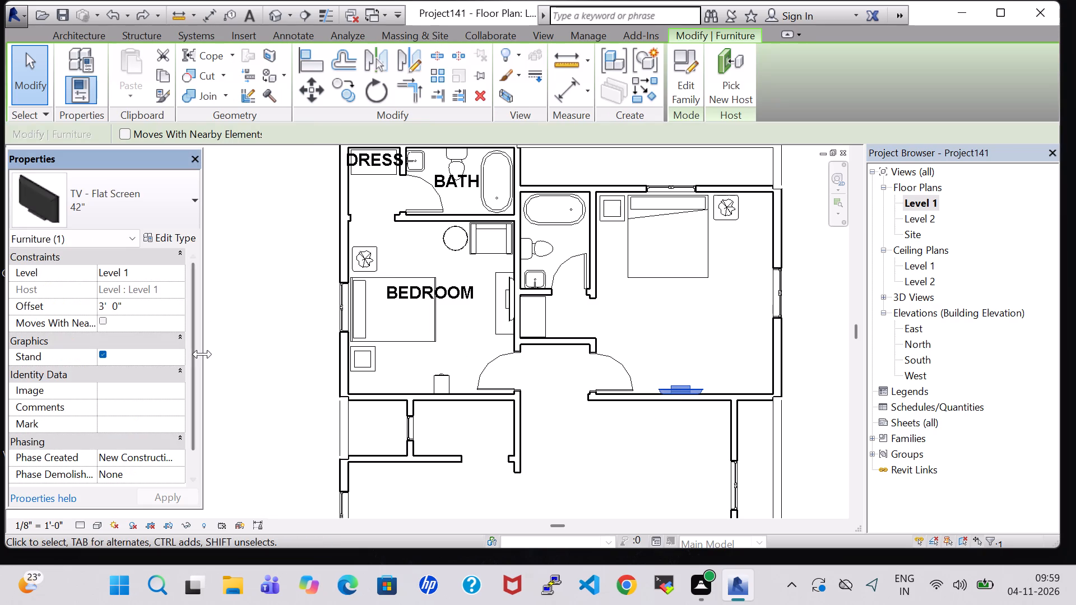
key("BackSpace")
key("5")
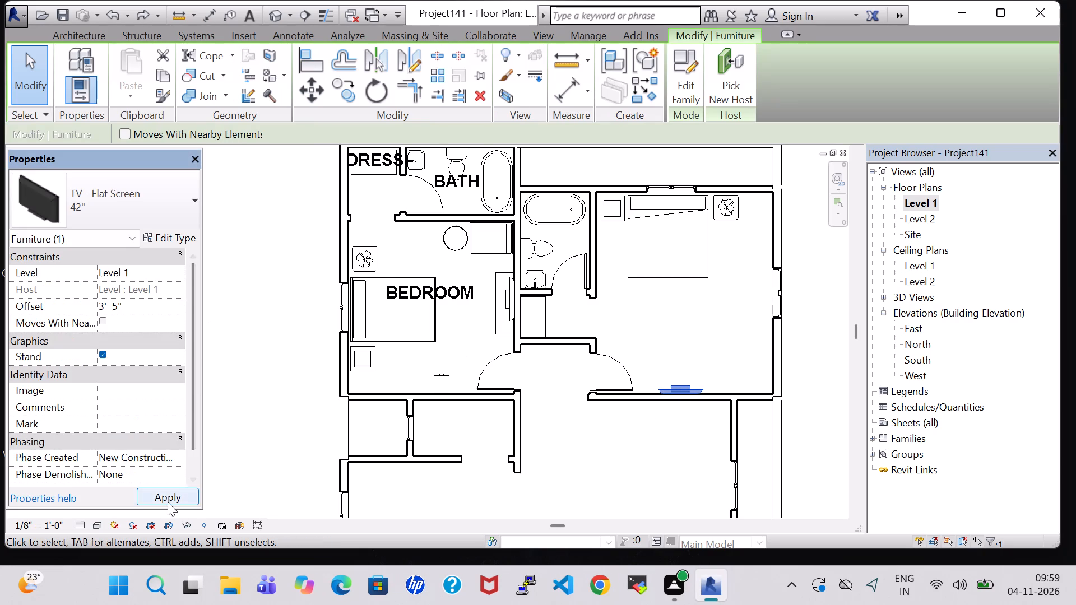
left_click(168, 502)
left_click(694, 338)
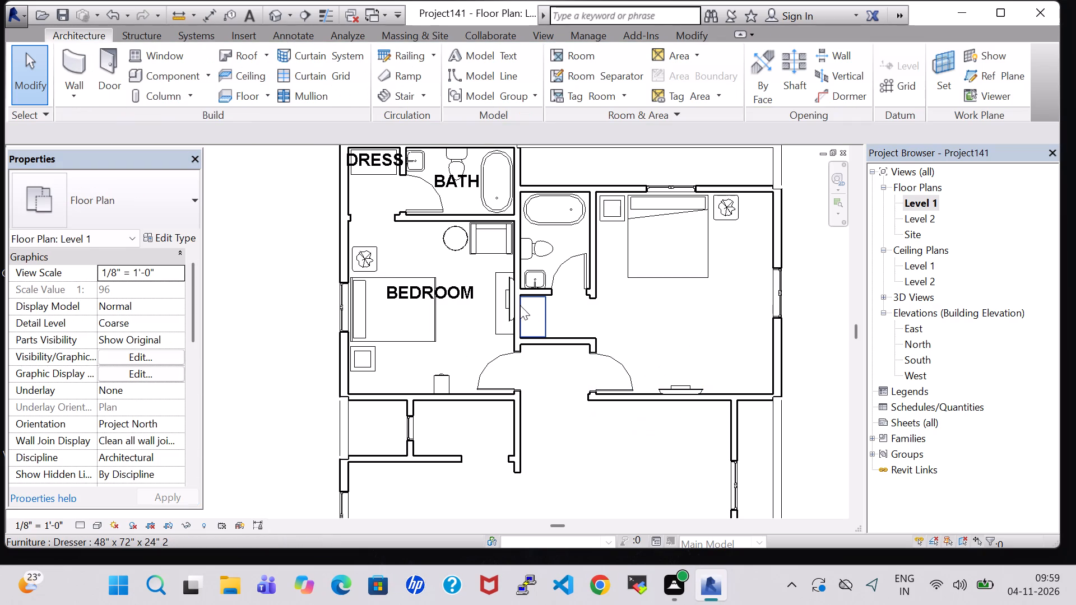
left_click(507, 297)
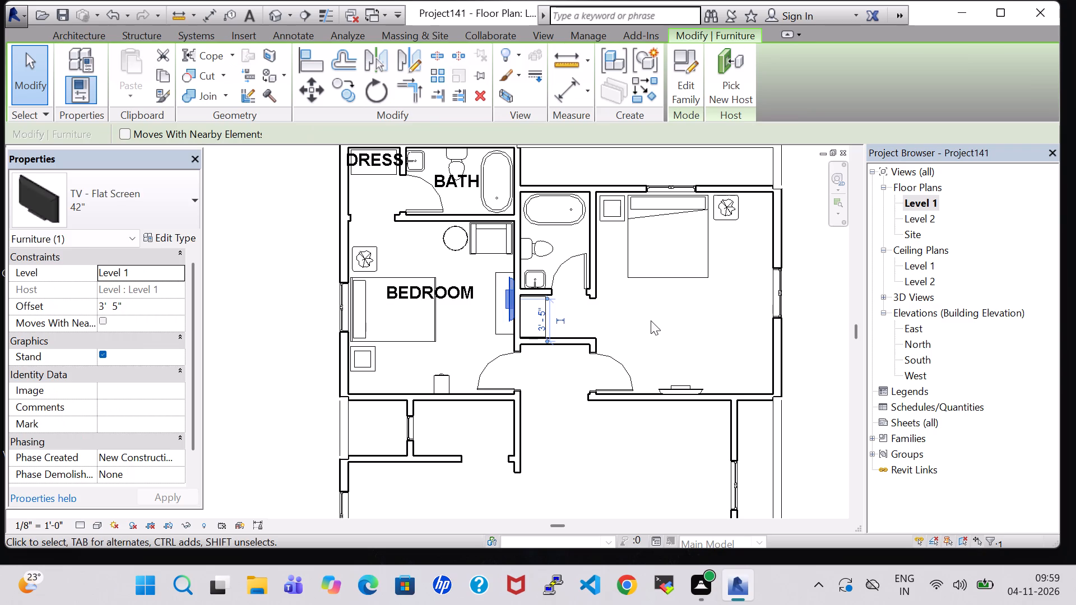
left_click(653, 320)
left_click(689, 390)
left_click(685, 328)
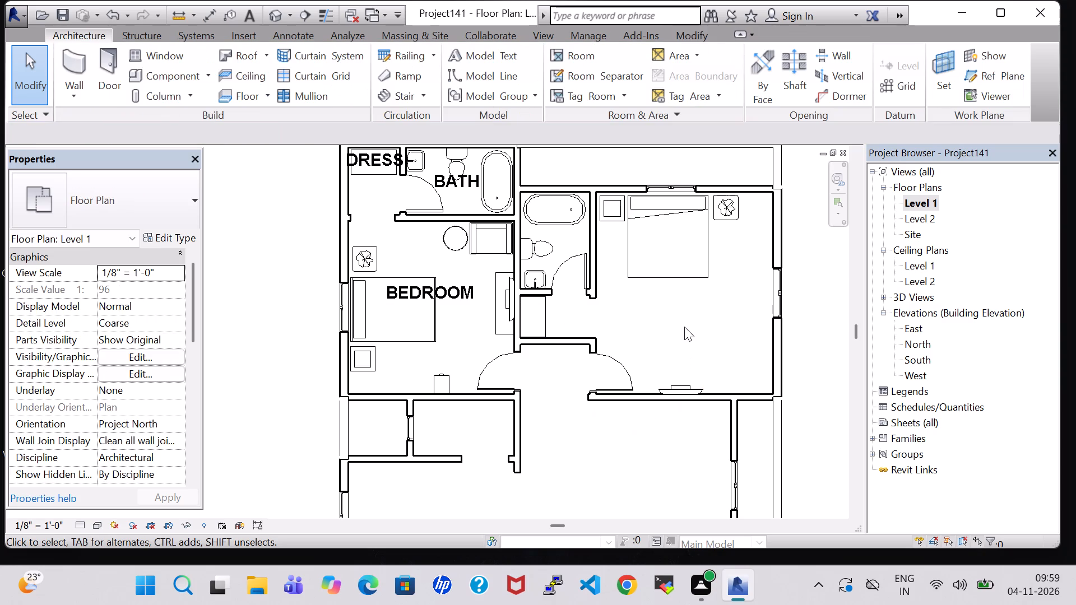
Place another Table-Rectangular 72" x 30" along the south wall, centered under the east bedroom's television.
left_click(490, 313)
right_click(490, 313)
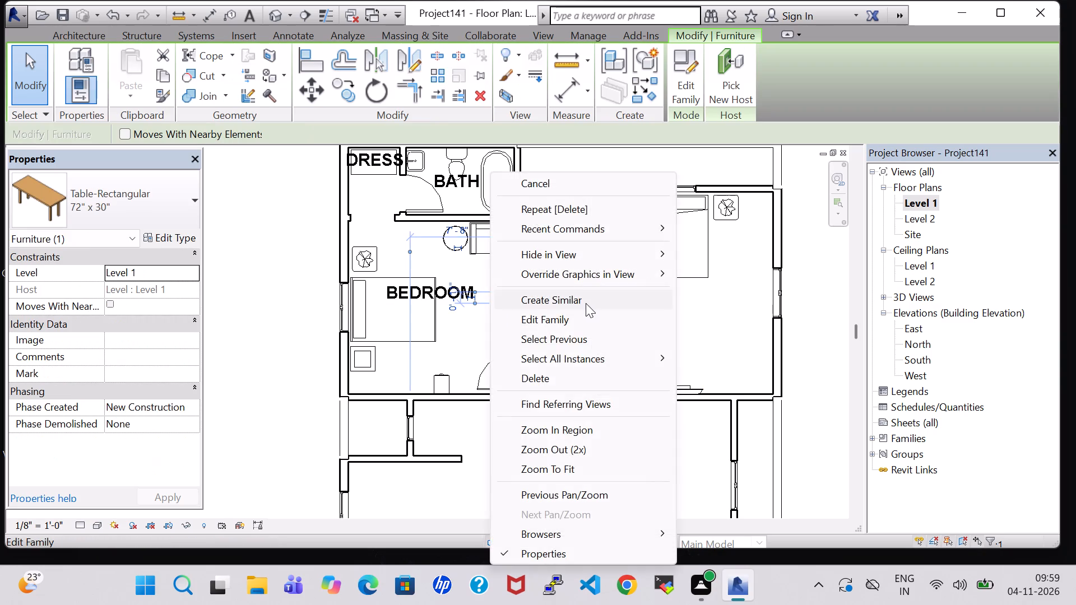
left_click(587, 302)
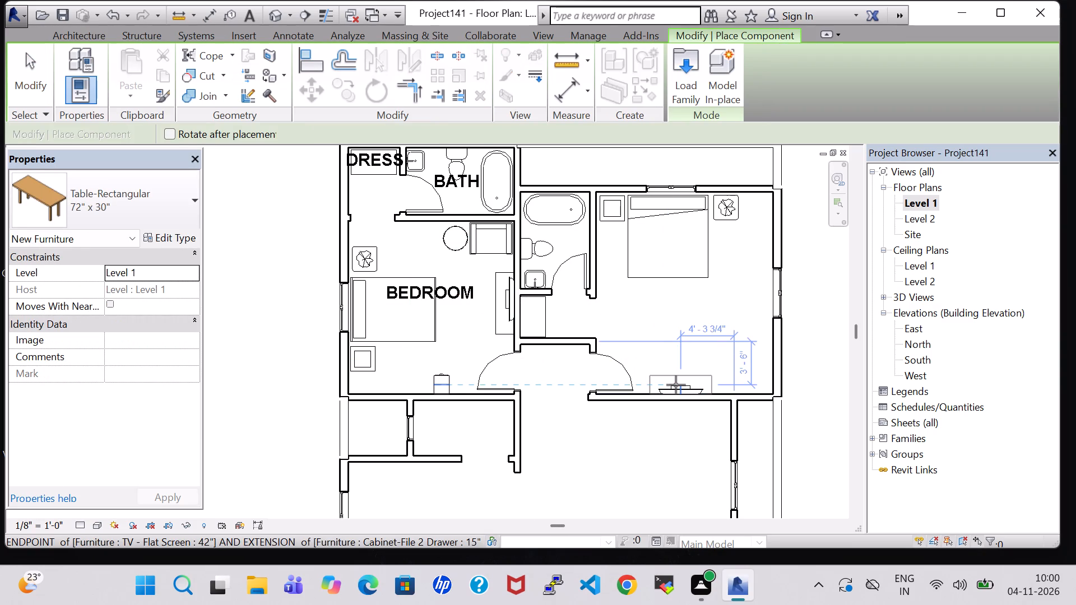
scroll(676, 385, "up", 4)
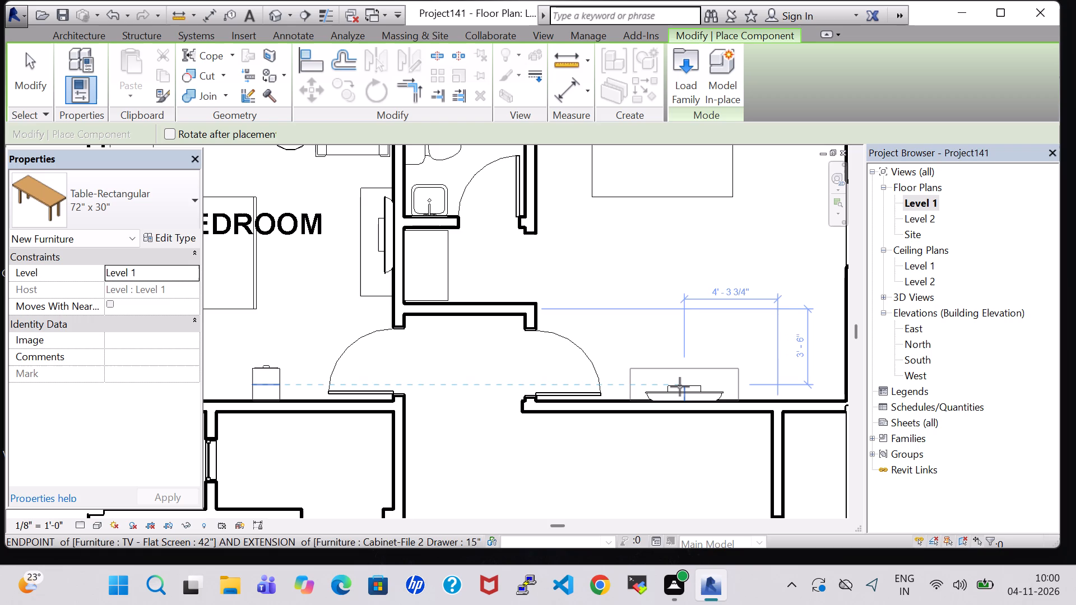
left_click(681, 388)
key("Escape")
key("Escape")
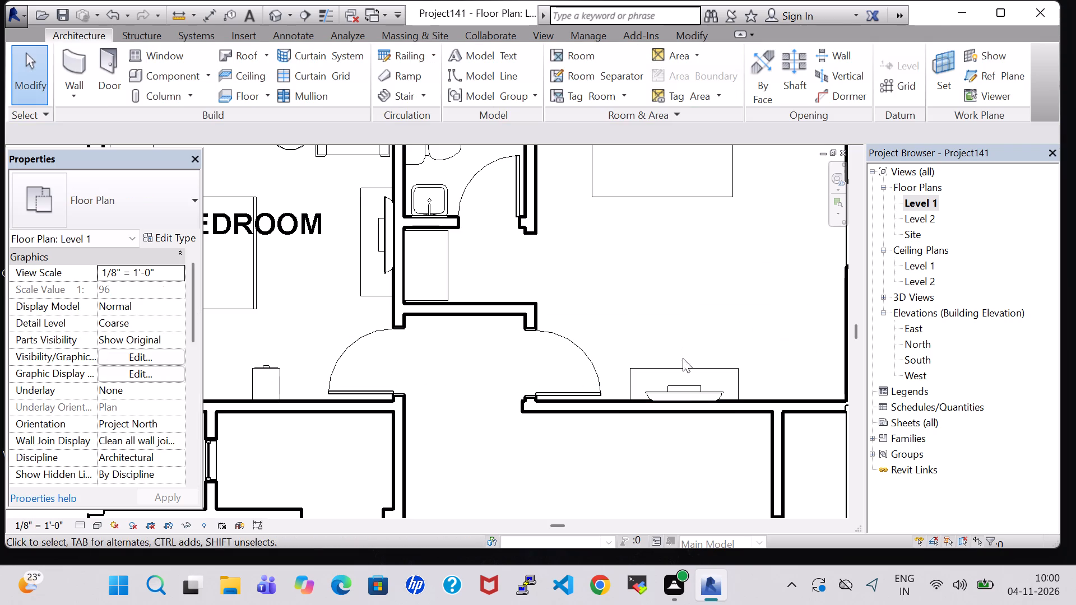
left_click(679, 370)
left_click(683, 281)
Place another Chair-Corbu in the east bedroom's southeast corner, rotated with its back to the east wall.
scroll(680, 280, "down", 5)
scroll(680, 280, "up", 6)
middle_click_drag(680, 280, 674, 290)
scroll(674, 291, "down", 6)
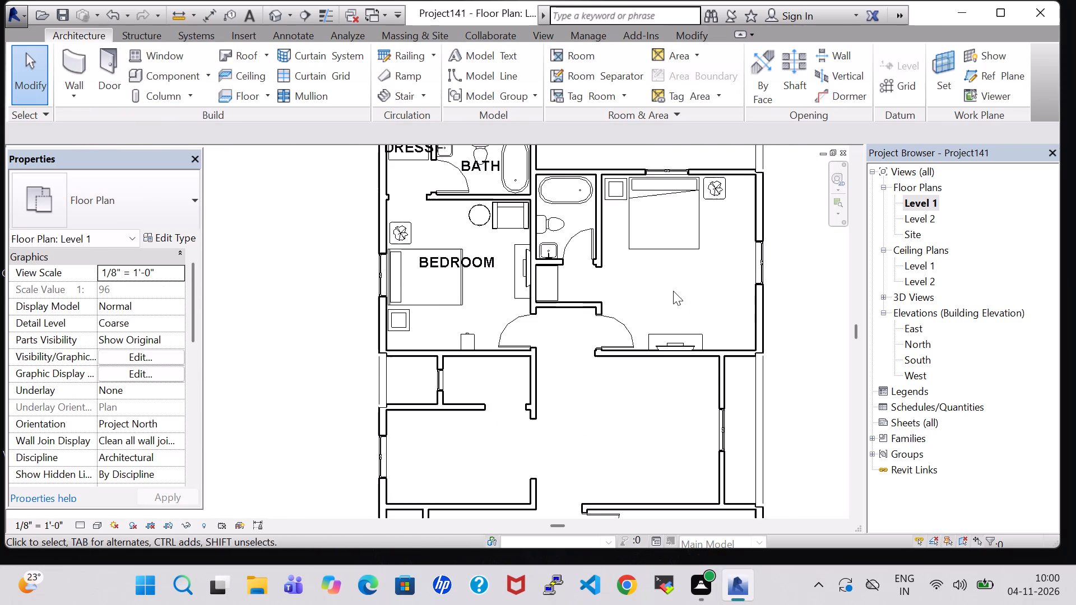
middle_click_drag(672, 291, 658, 320)
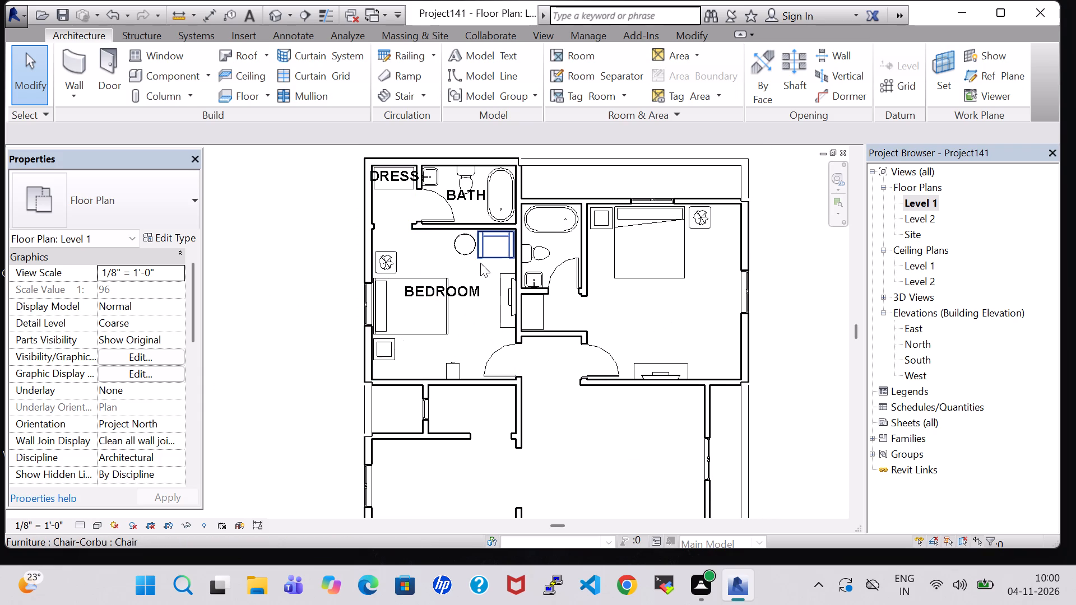
left_click(488, 254)
right_click(488, 254)
left_click(549, 304)
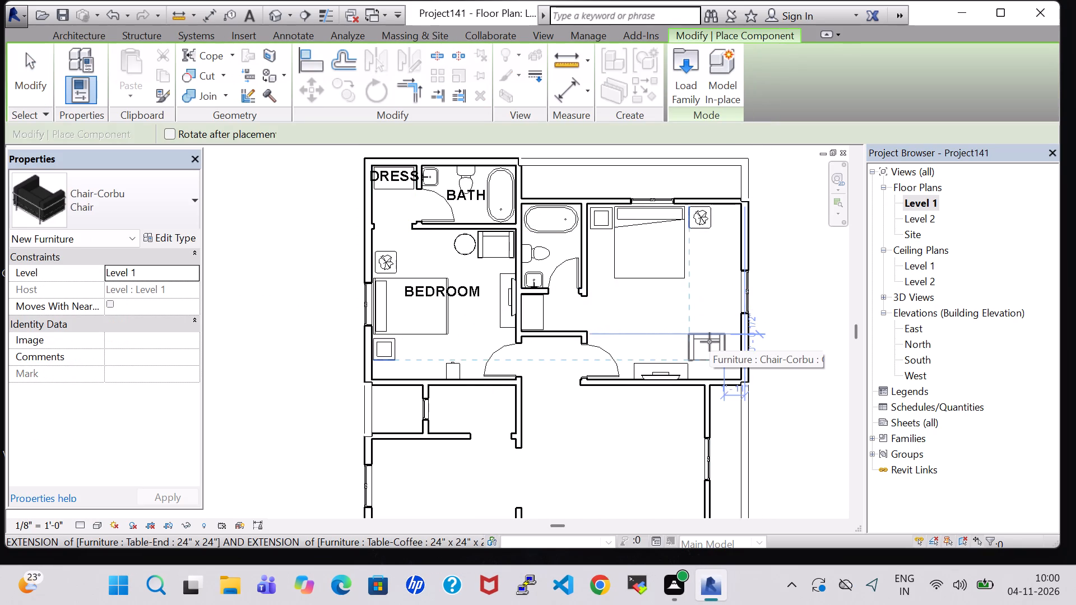
key("space")
key("space")
key("space")
key("space")
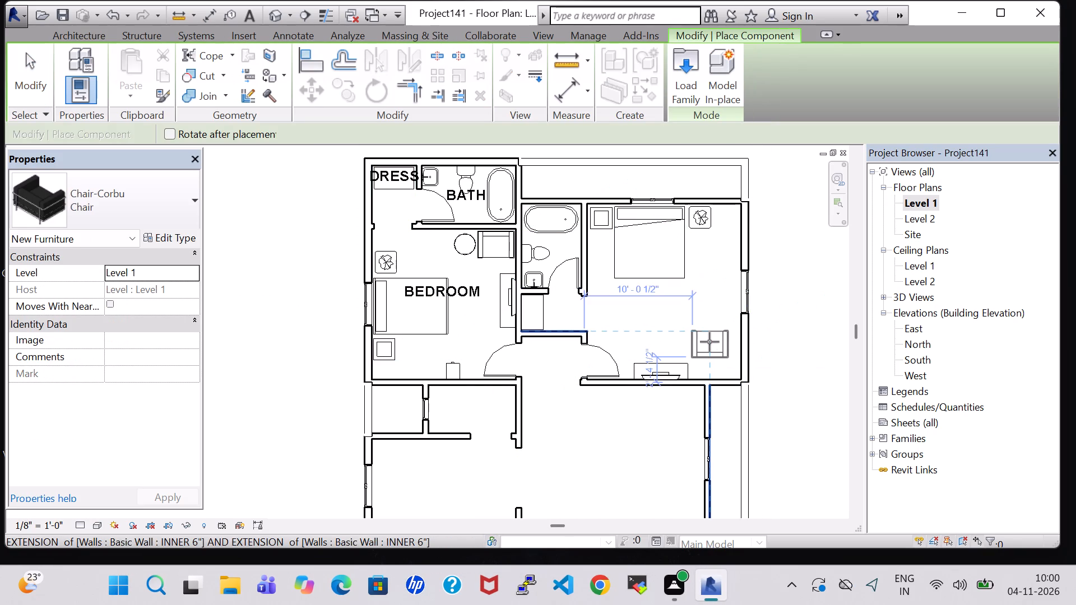
key("space")
key("space")
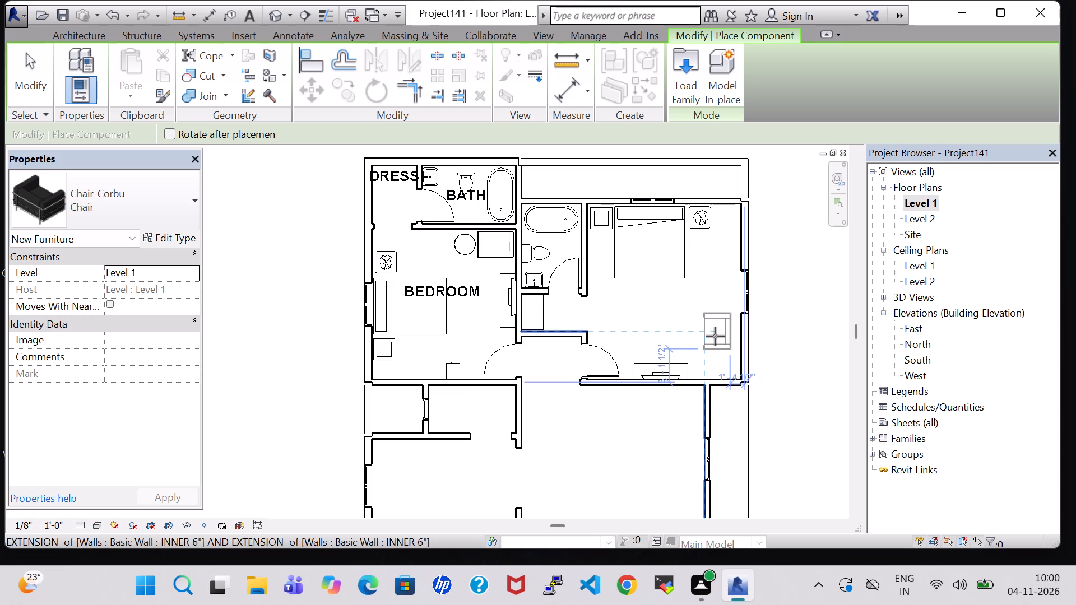
scroll(733, 337, "up", 6)
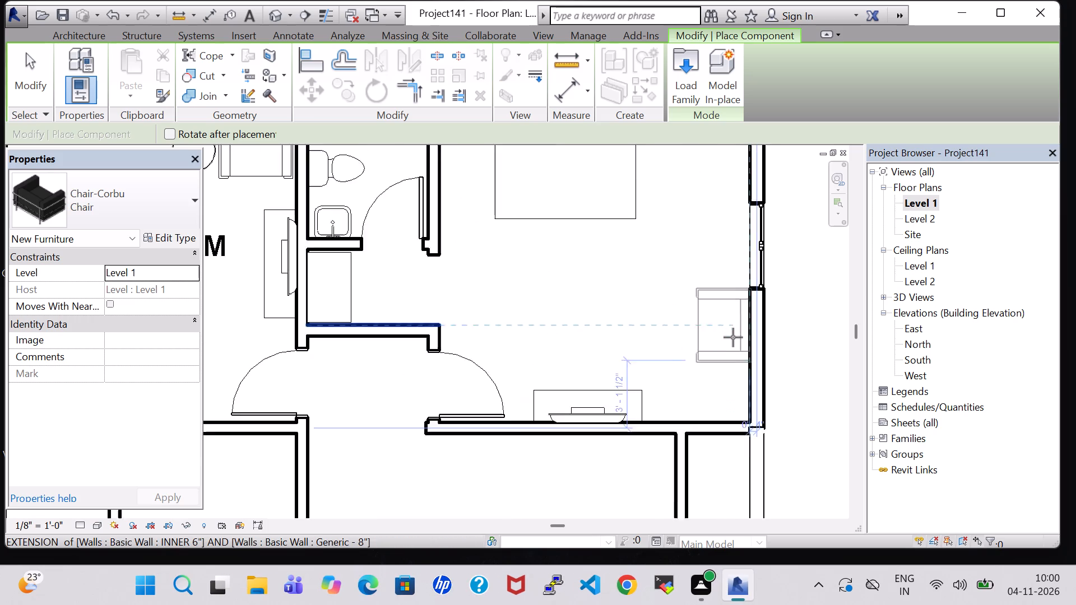
scroll(733, 337, "up", 1)
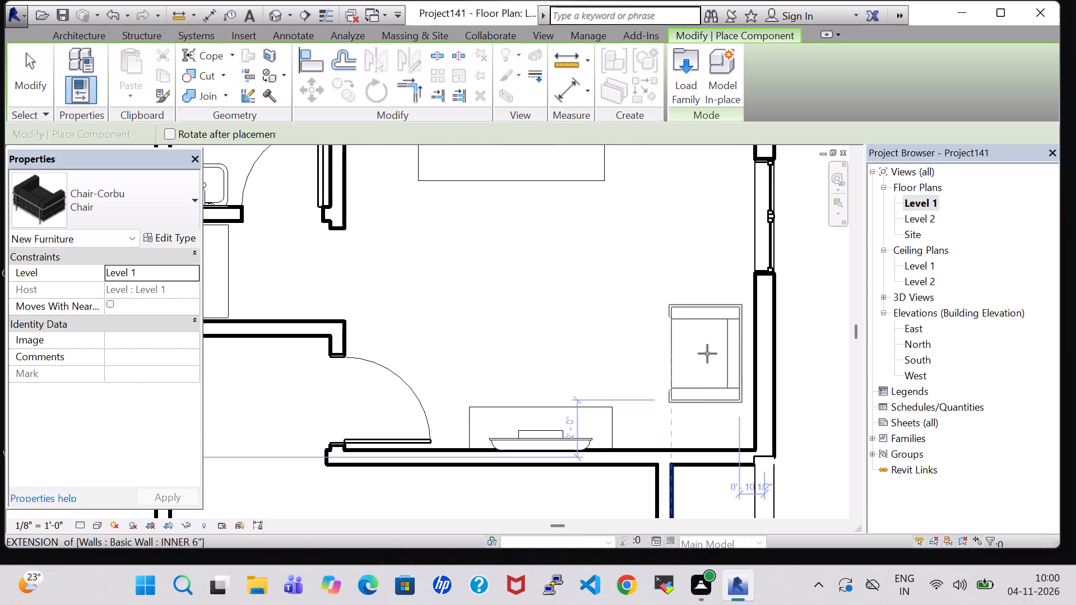
left_click(711, 353)
key("Escape")
key("Escape")
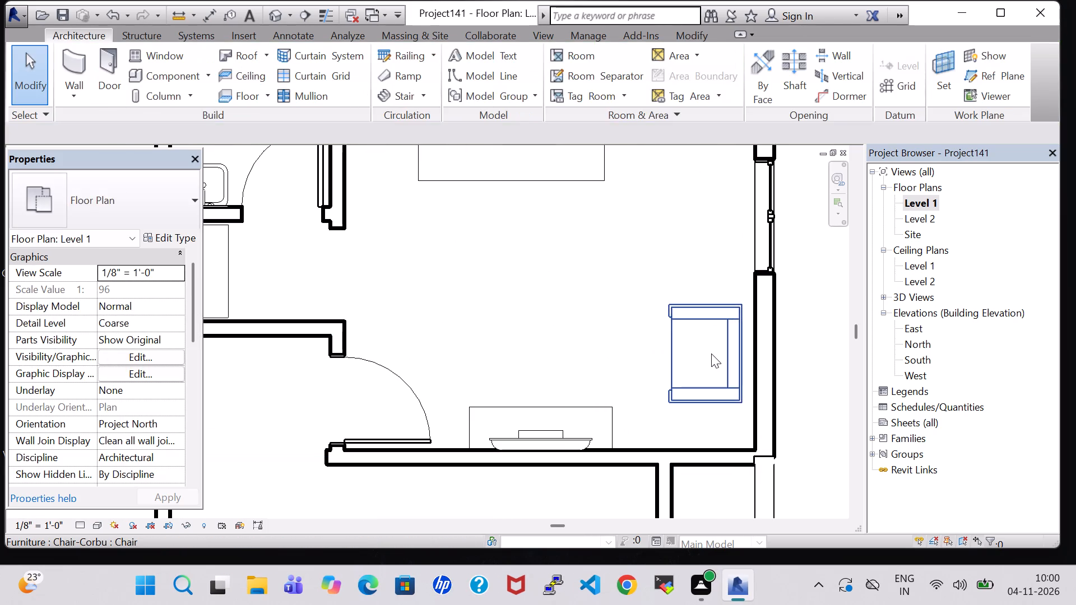
Nudge the new Corbu chair east until its back sits close to the east wall.
left_click(711, 353)
key("Right")
key("Right")
key("Right")
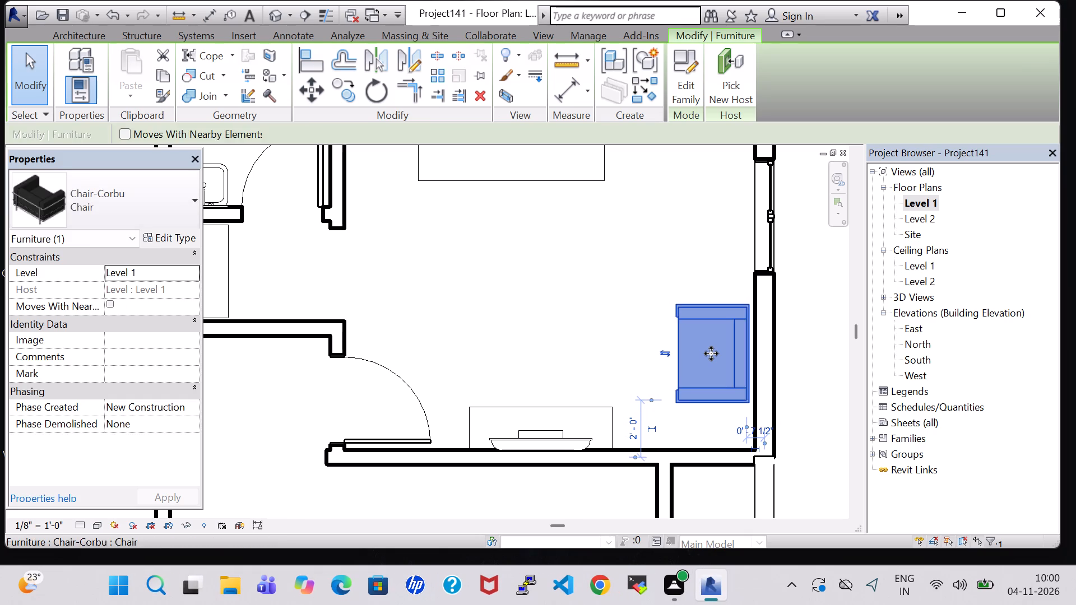
key("Right")
left_click(665, 286)
Place another Table-Round 36" Diameter directly north of the Corbu chair, beside the east bedroom's window.
scroll(487, 244, "down", 6)
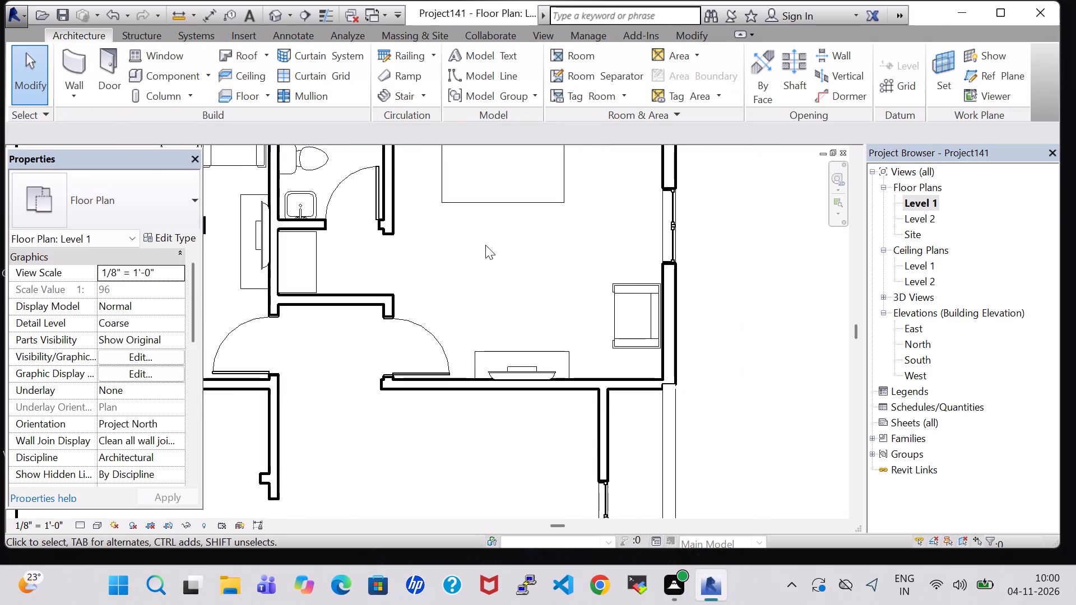
scroll(485, 245, "down", 1)
left_click(312, 189)
right_click(306, 185)
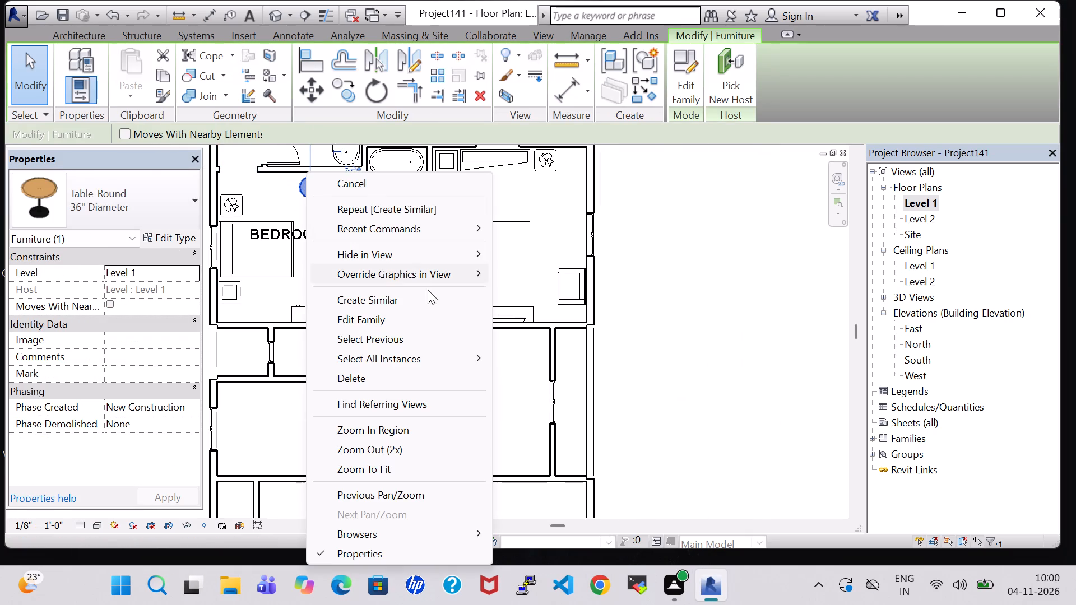
left_click(427, 298)
scroll(572, 255, "up", 7)
left_click(572, 258)
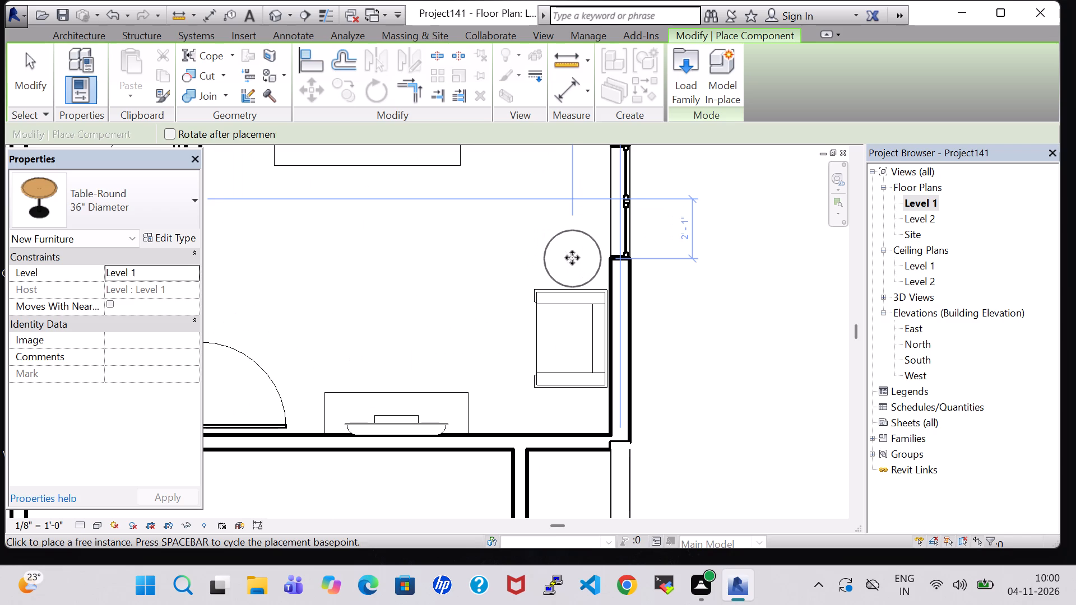
key("Escape")
key("Escape")
scroll(415, 280, "down", 5)
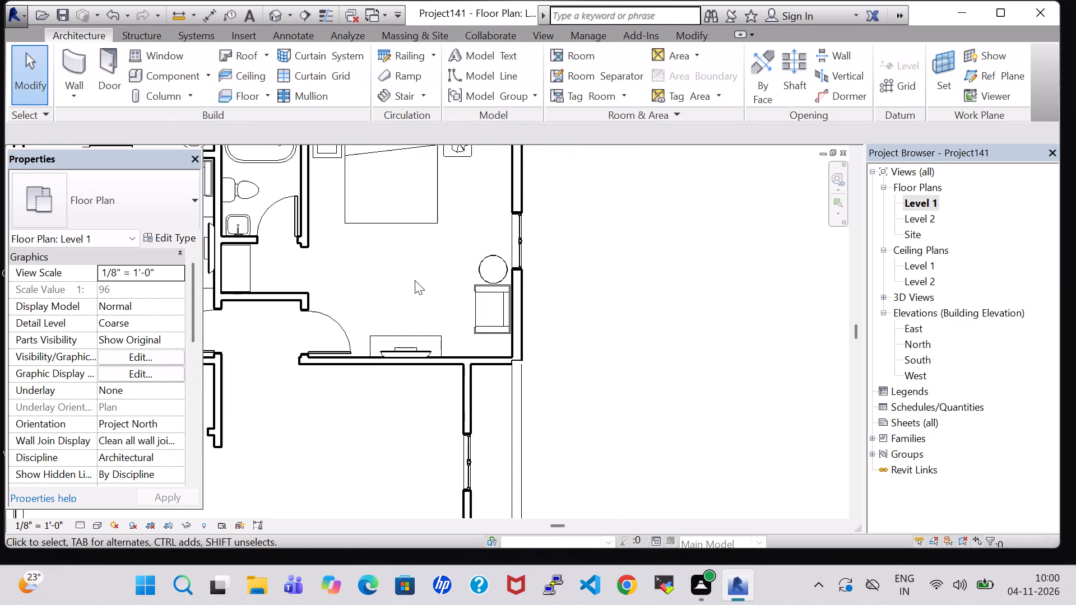
Nudge the Corbu chair and the round table in the east bedroom's southeast corner slightly north.
scroll(415, 280, "down", 3)
left_click(455, 301)
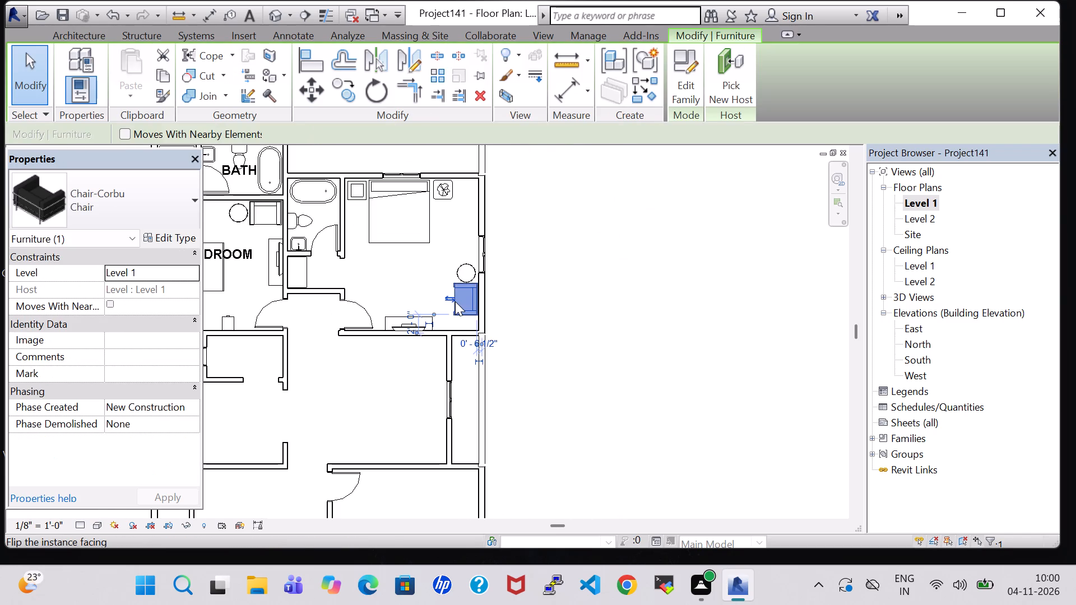
key("Down")
left_click(512, 295)
scroll(512, 295, "up", 2)
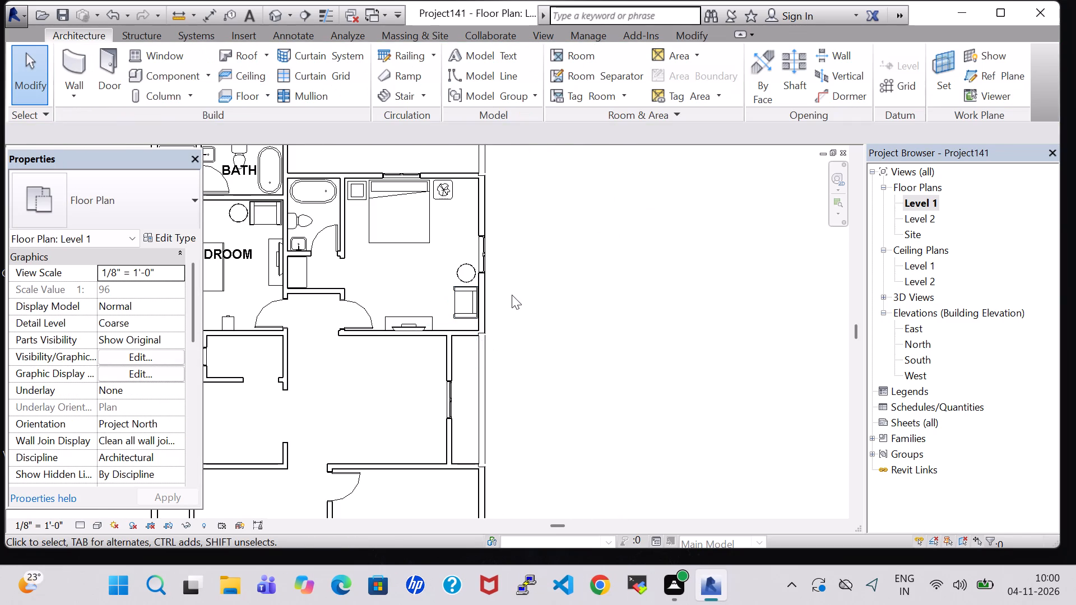
scroll(512, 295, "up", 7)
middle_click_drag(512, 295, 591, 319)
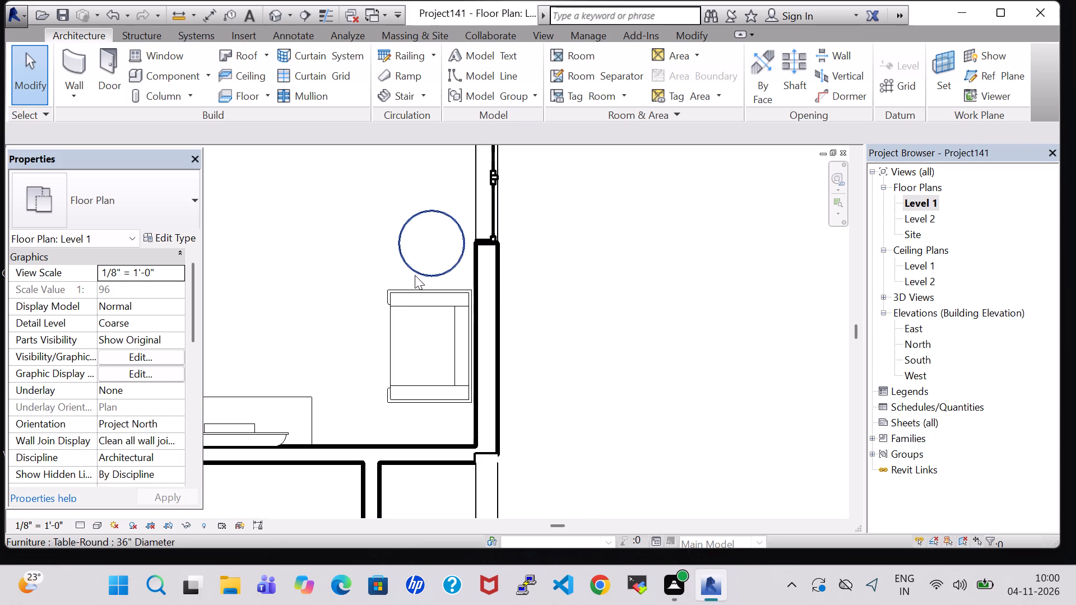
left_click(427, 296)
key("Up")
key("Up")
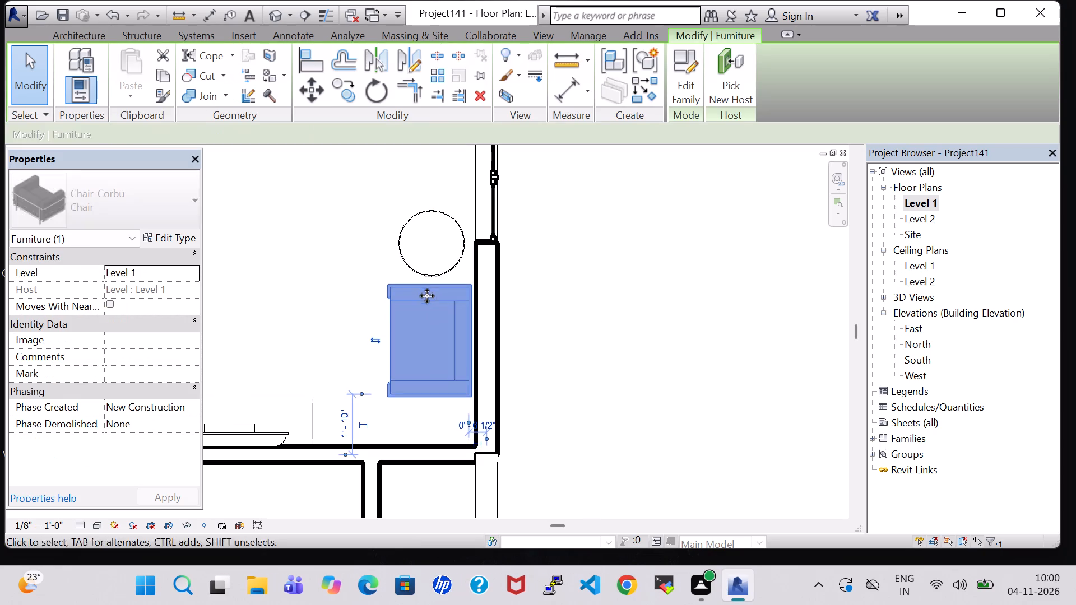
left_click(429, 271)
key("Up")
key("Up")
left_click(440, 290)
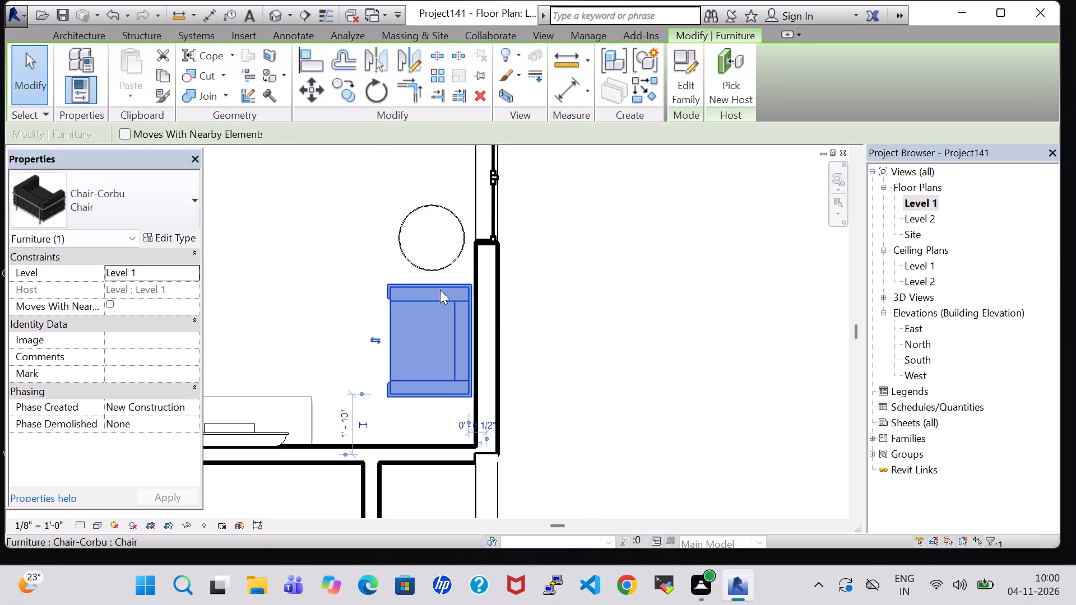
key("Up")
key("Up")
left_click(580, 290)
Place another Cabinet-File 2 Drawer 15" x 18" against the east bedroom's west wall near its south end, with its drawers facing east.
scroll(581, 290, "down", 6)
middle_click_drag(597, 212, 599, 213)
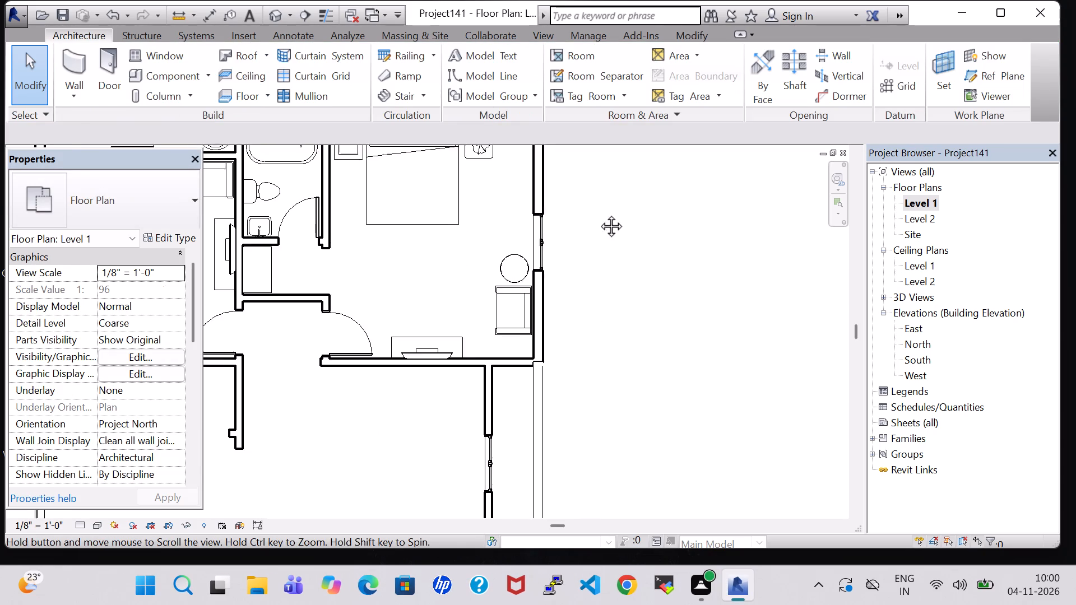
middle_click_drag(599, 213, 638, 378)
scroll(563, 365, "down", 3)
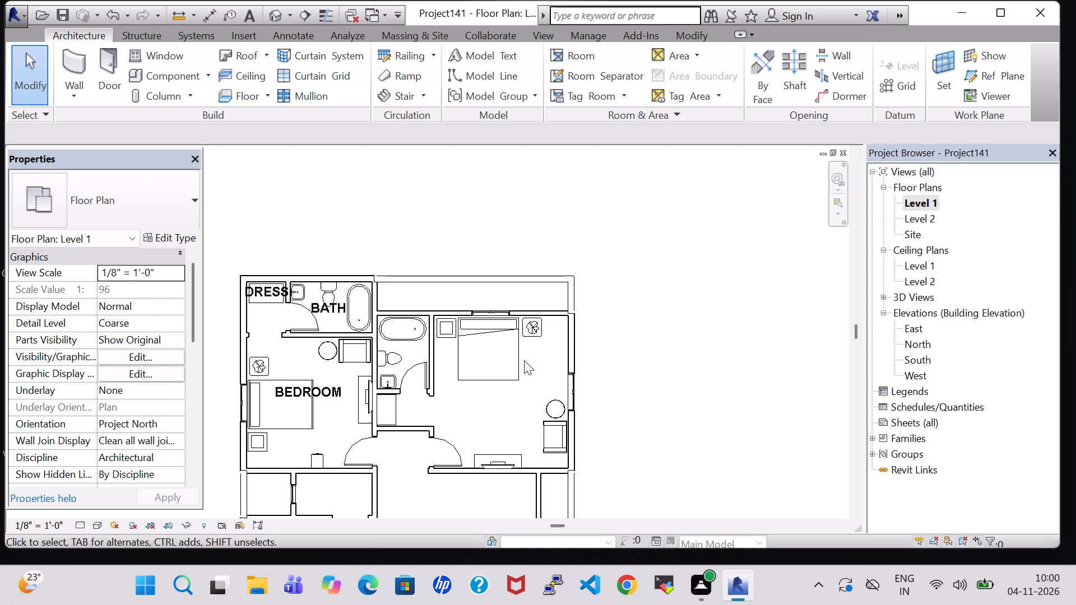
scroll(449, 364, "up", 2)
left_click(161, 77)
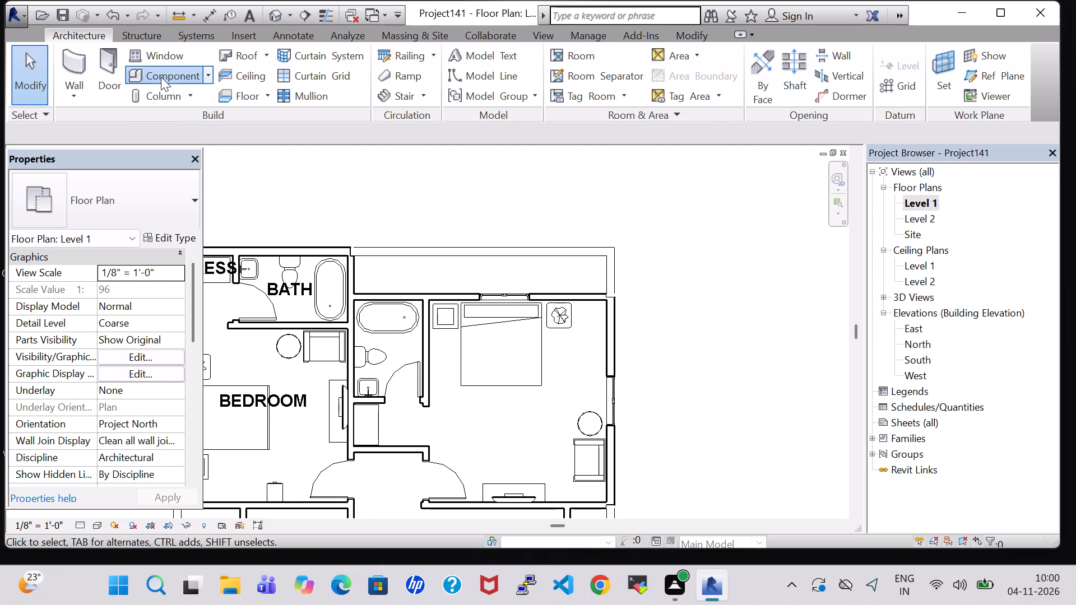
key("Escape")
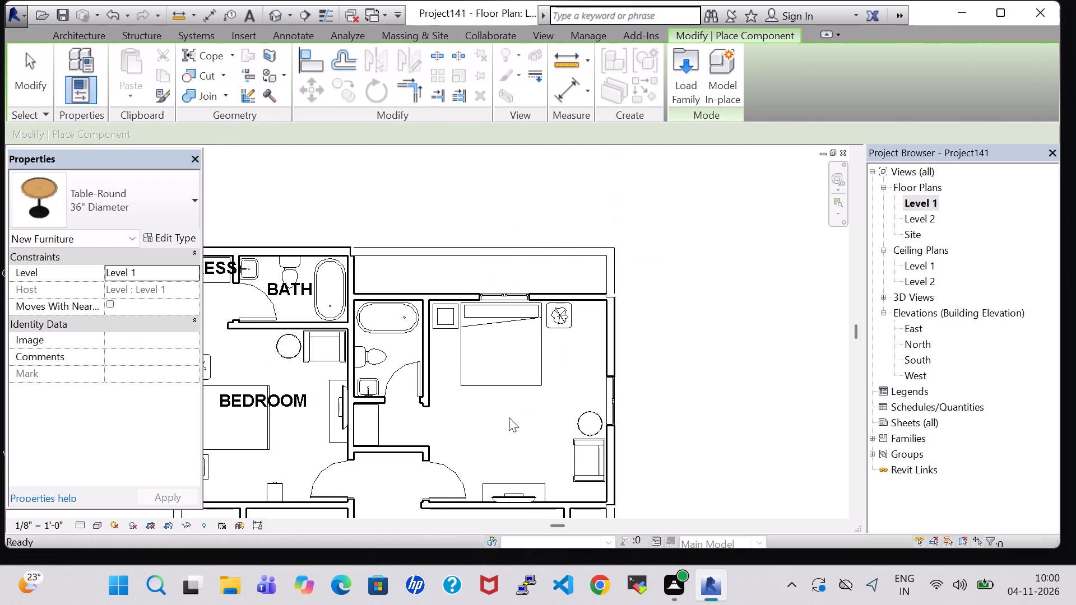
scroll(389, 327, "down", 2)
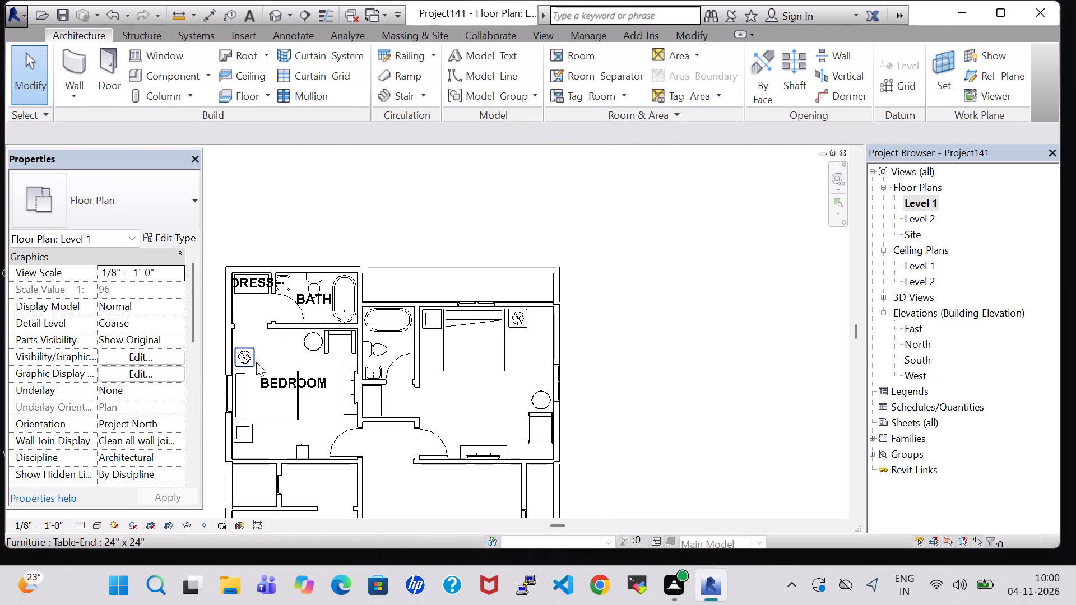
left_click(295, 448)
right_click(295, 448)
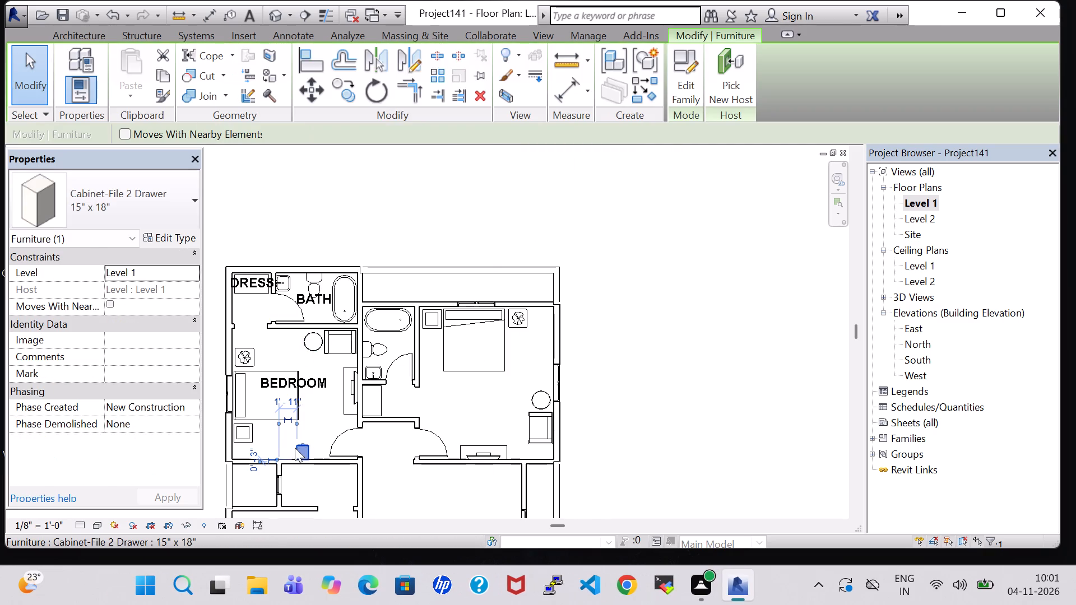
left_click(372, 184)
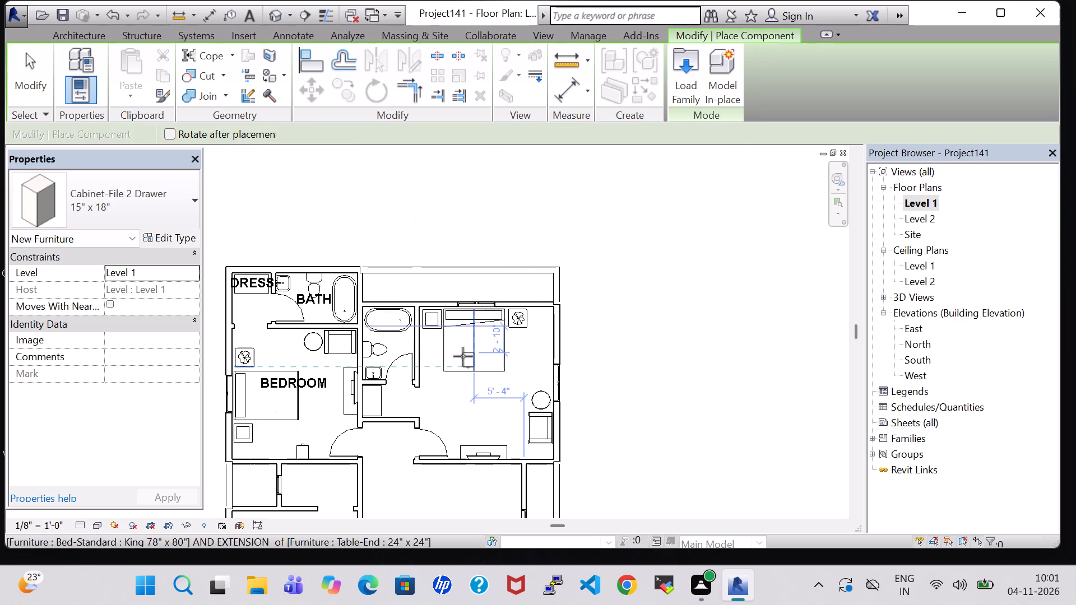
scroll(445, 394, "up", 7)
key("space")
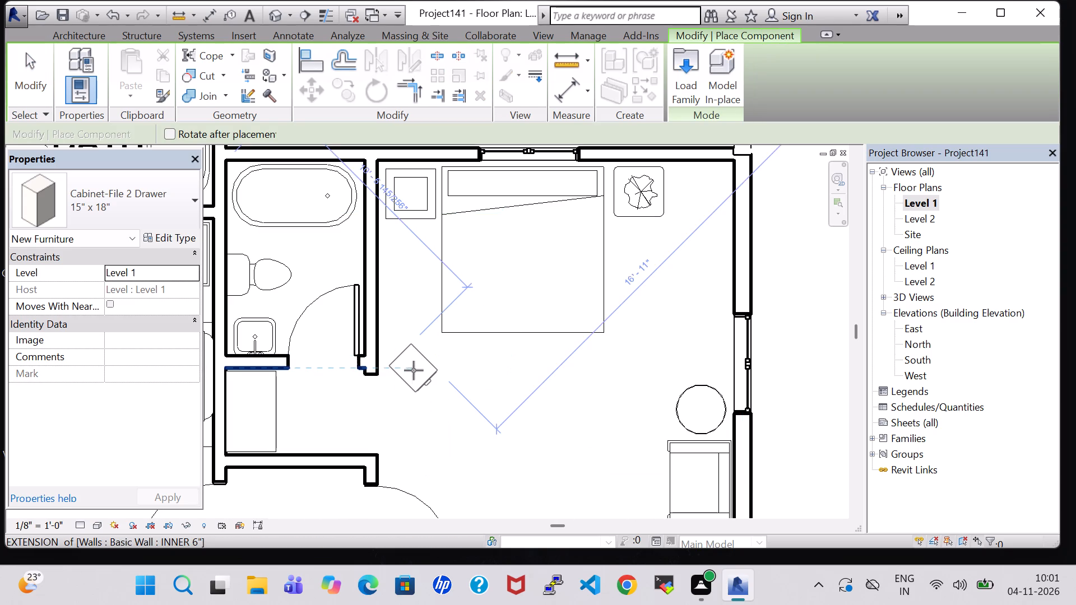
key("space")
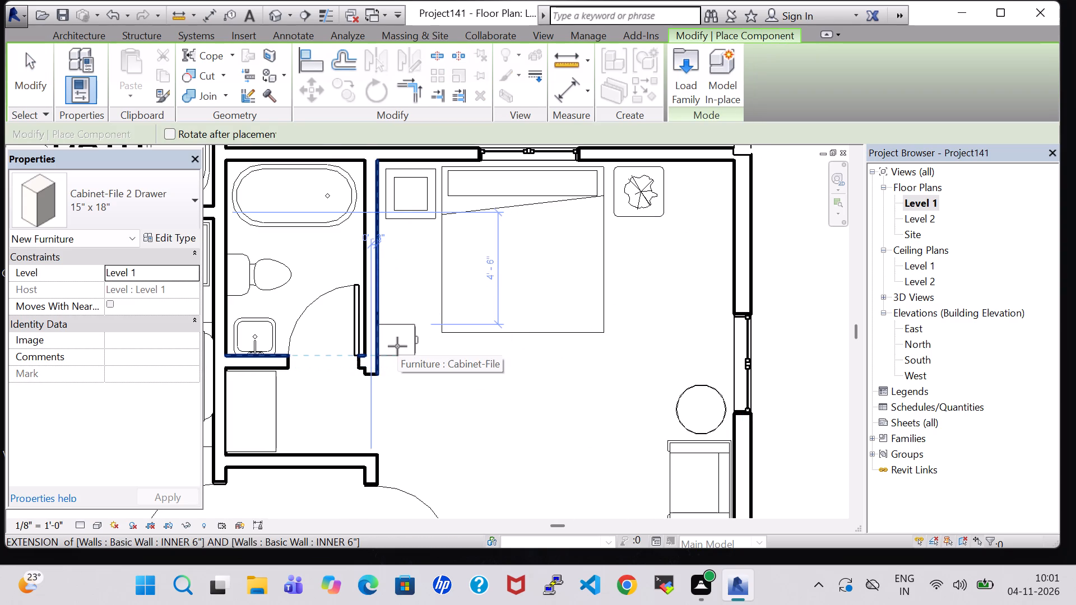
left_click(397, 346)
key("Escape")
key("Escape")
Place another Mirror-Ellipse 24" x 48" on the east bedroom's west wall, behind the new file cabinet.
scroll(483, 417, "down", 2)
scroll(316, 367, "up", 5)
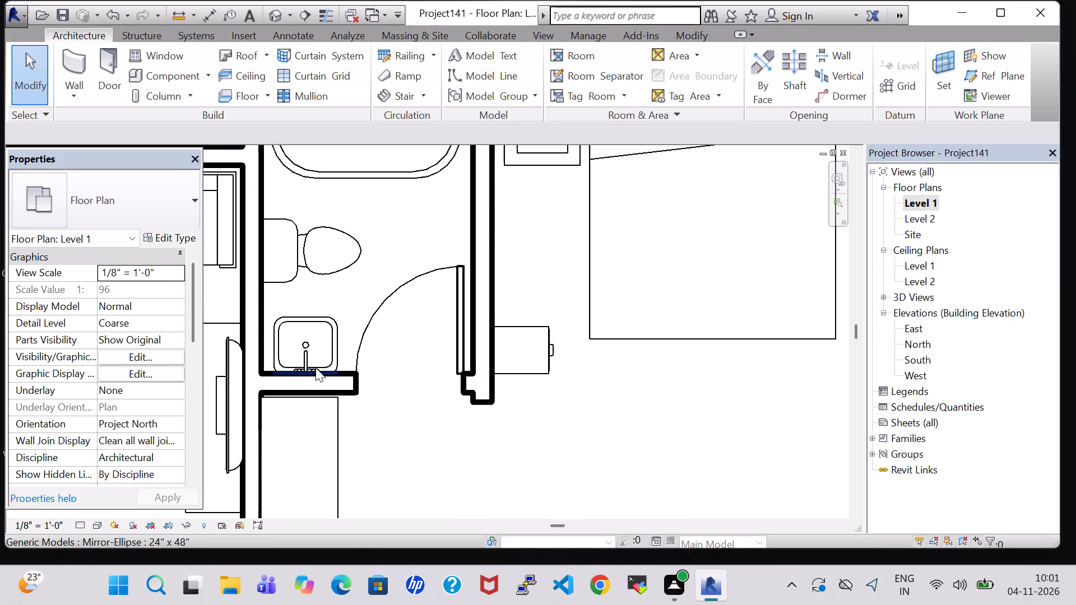
left_click(317, 372)
left_click(318, 374)
left_click(374, 436)
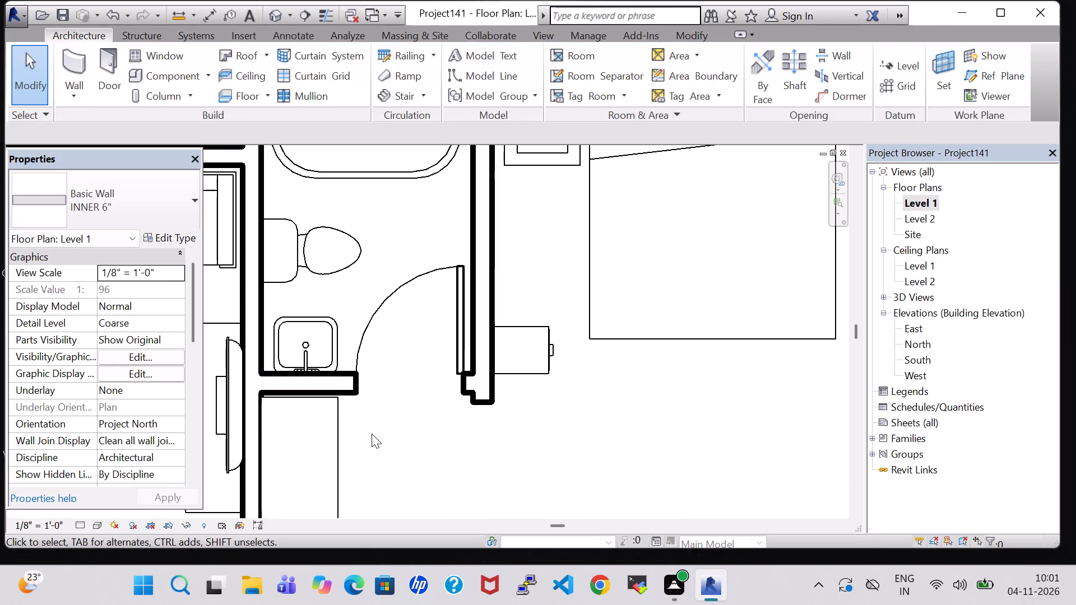
left_click(330, 374)
scroll(337, 385, "up", 8)
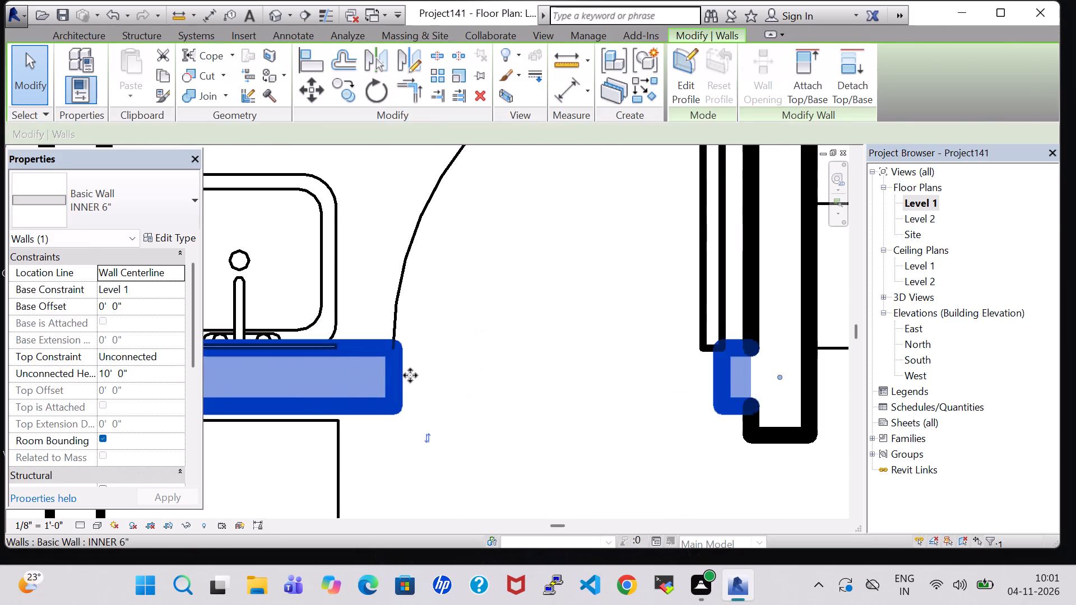
left_click(521, 367)
left_click(316, 345)
right_click(316, 345)
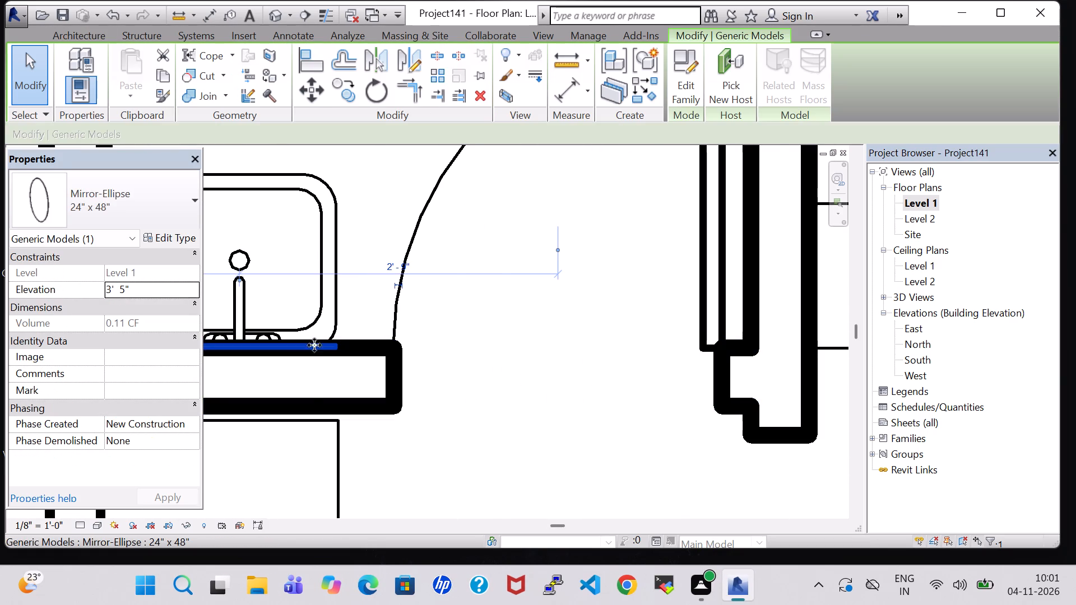
left_click(405, 301)
scroll(700, 360, "down", 7)
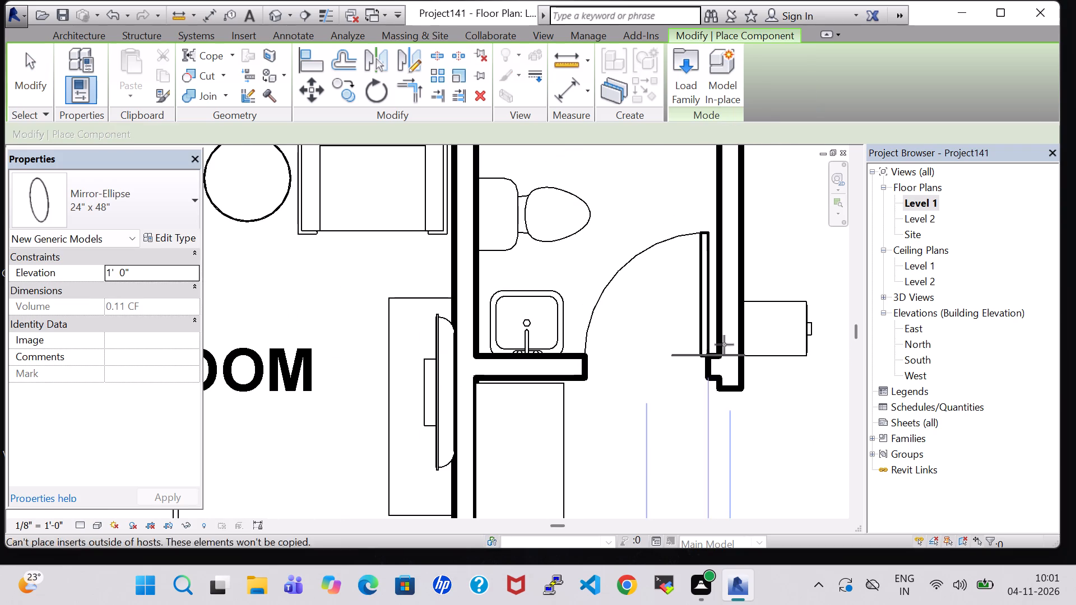
scroll(744, 334, "up", 4)
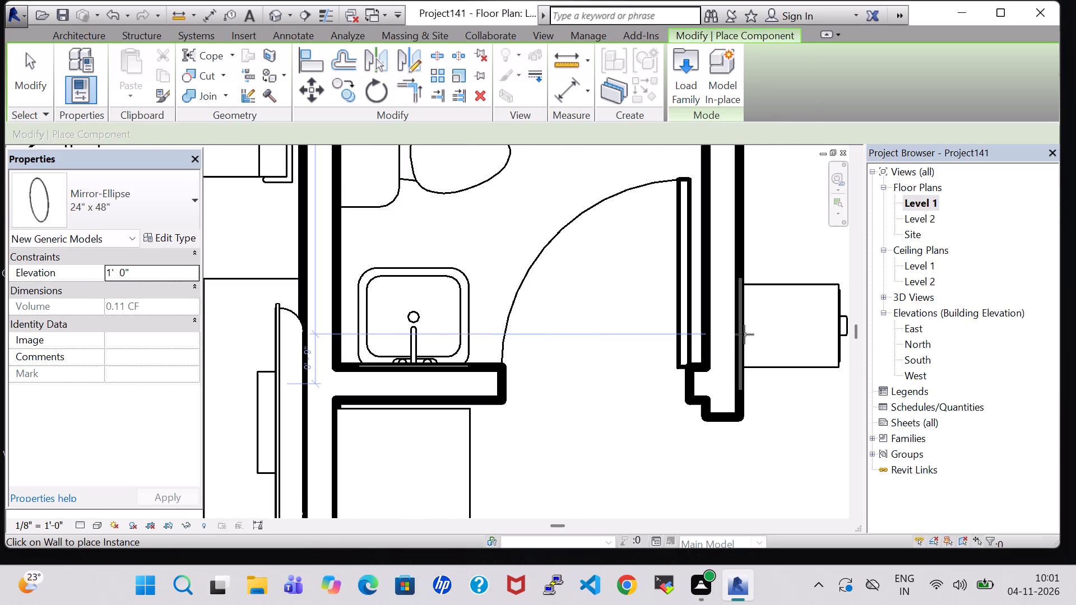
left_click(741, 328)
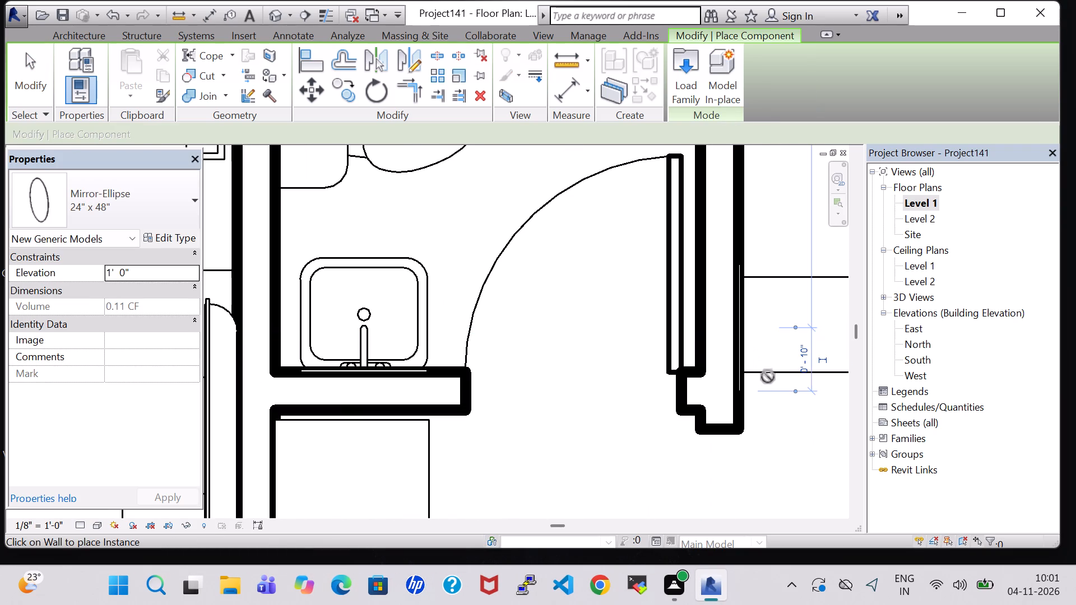
key("Escape")
key("Escape")
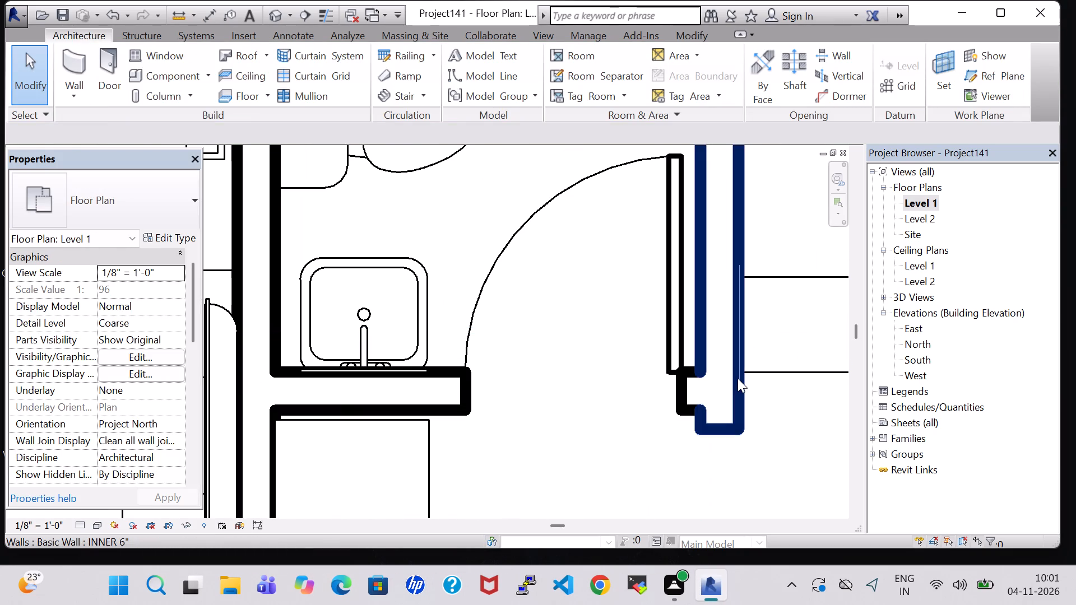
Set the elevation of the new elliptical mirror behind the cabinet to 3' 5".
left_click(740, 384)
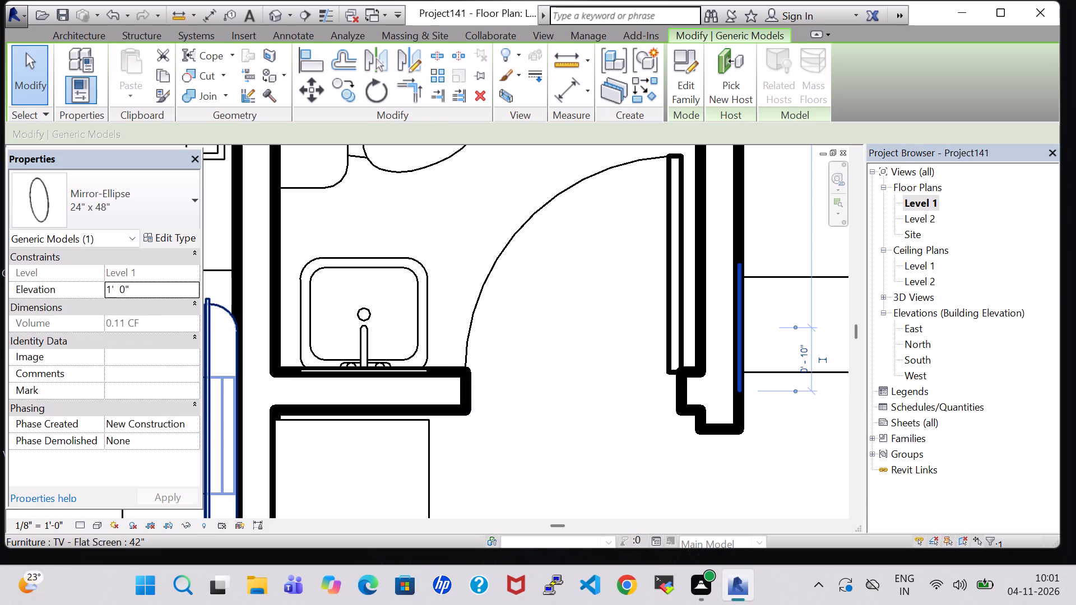
left_click(113, 287)
key("BackSpace")
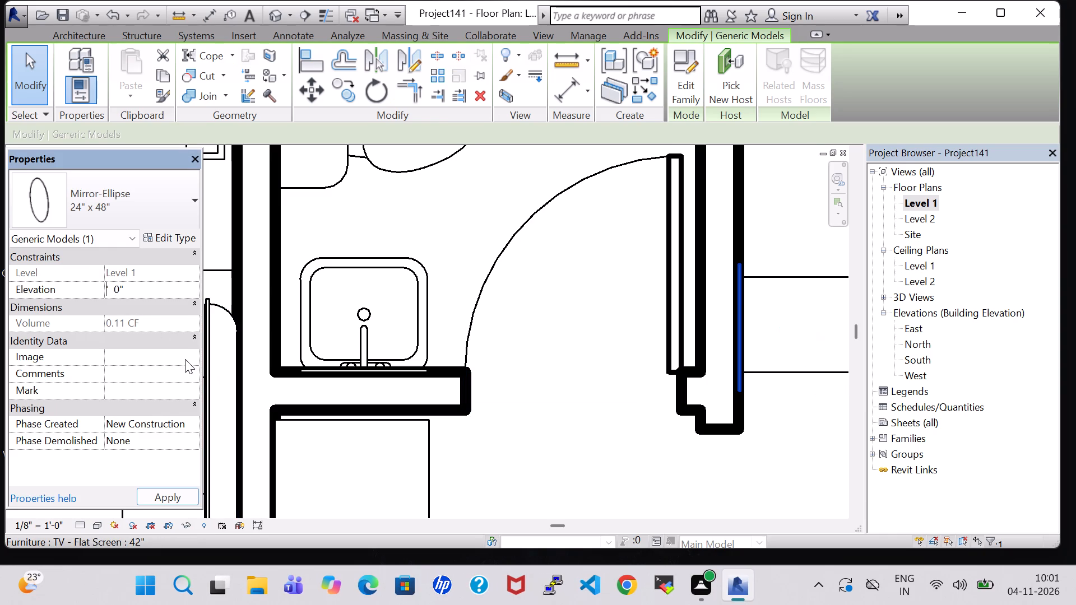
key("3")
left_click(123, 292)
key("BackSpace")
key("5")
left_click(180, 495)
left_click(753, 454)
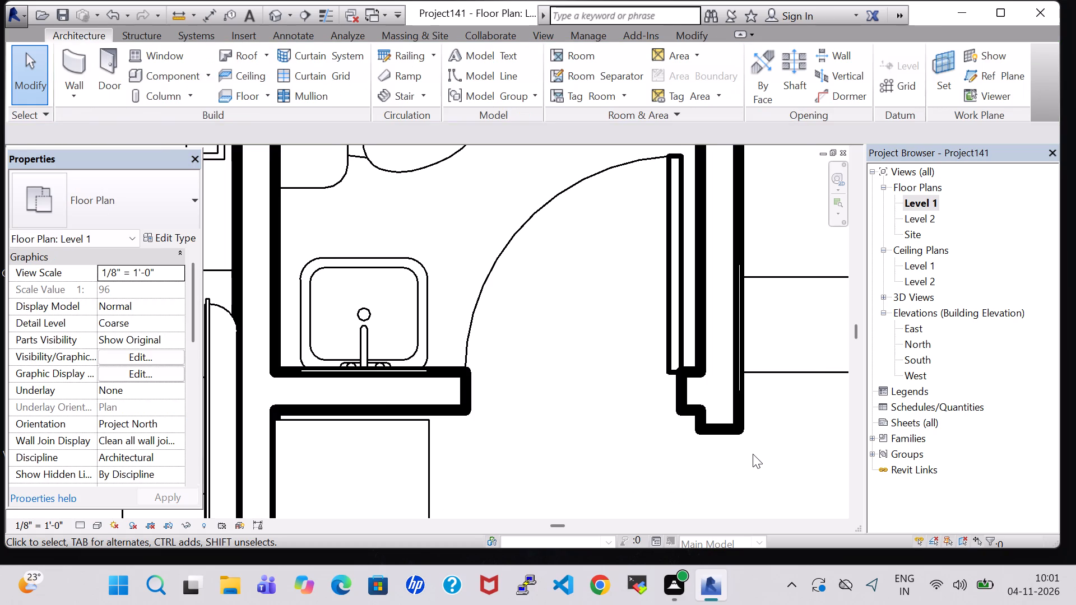
Nudge the east bedroom's king bed slightly east, toward the end table with the plant.
scroll(753, 454, "down", 5)
middle_click_drag(750, 452, 439, 471)
scroll(515, 428, "down", 2)
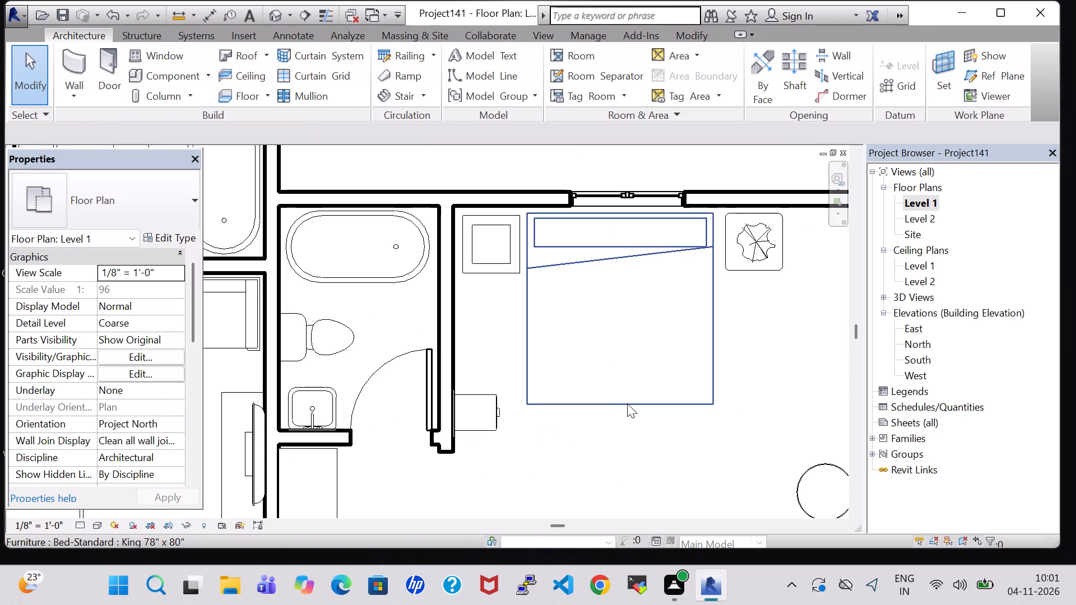
left_click(627, 403)
key("Right")
key("Right")
key("Right")
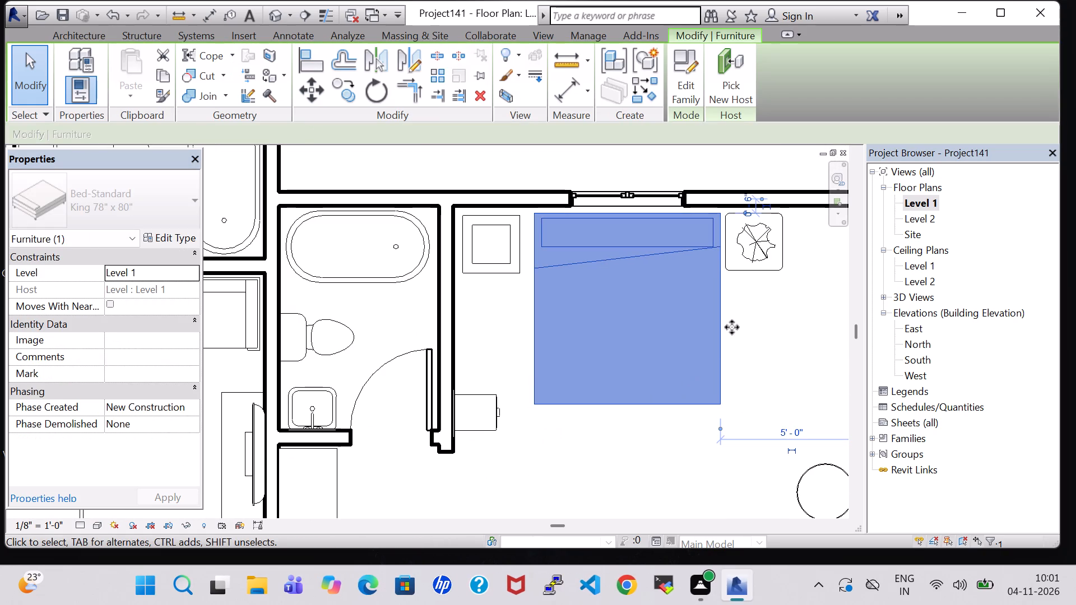
Nudge the 24" x 24" end table beside the bed east to widen its gap from the bed.
left_click(777, 272)
key("Right")
key("Right")
key("Right")
key("Right")
key("Right")
key("Right")
key("Right")
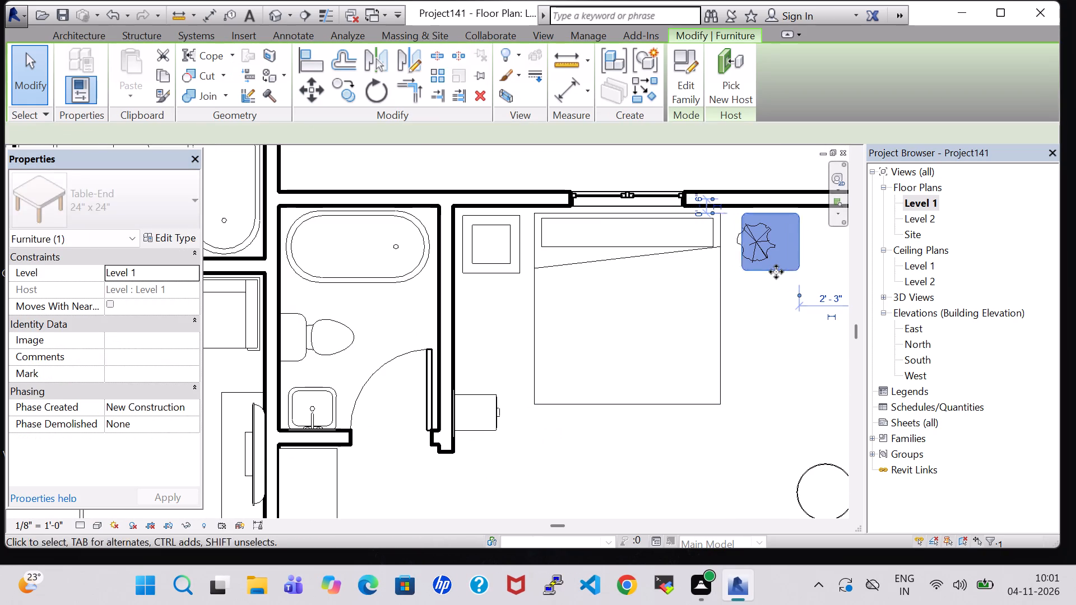
key("Right")
left_click(749, 311)
Nudge the agave plant east until it is centered on the end table again.
left_click(739, 240)
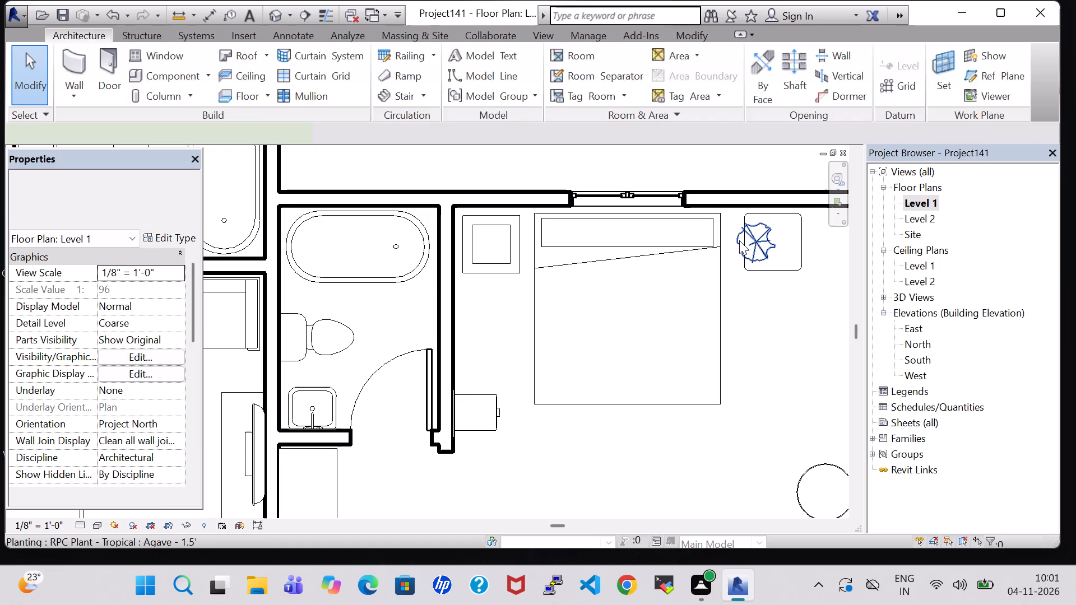
key("Right")
key("Right")
key("Right")
key("Right")
key("Right")
key("Right")
key("Right")
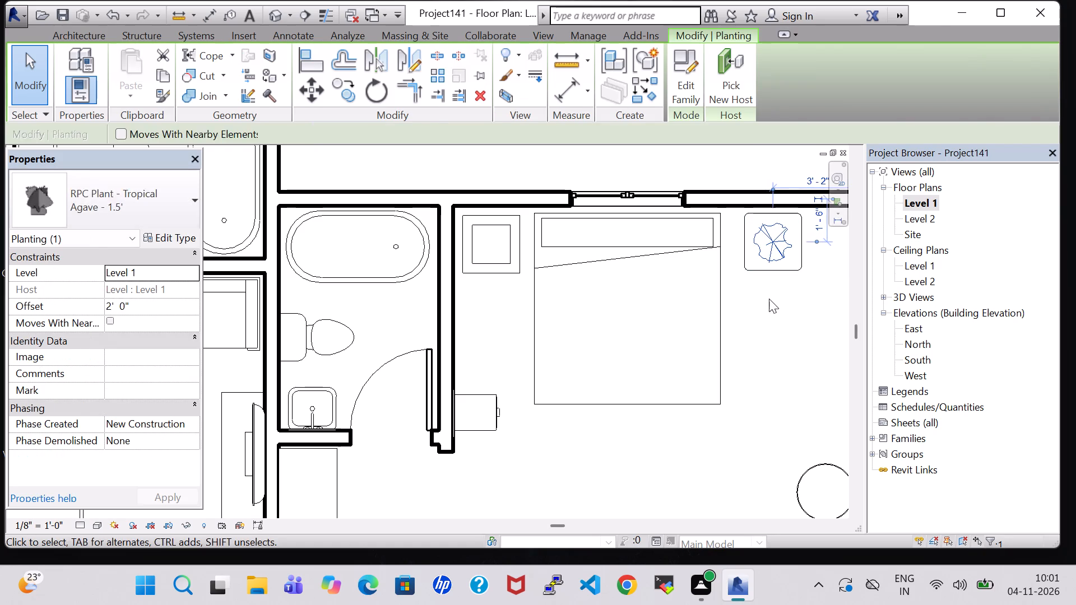
left_click_drag(808, 339, 803, 337)
Nudge the king bed further east until it sits just beside the end table with the plant.
left_click(726, 288)
key("Right")
key("Right")
key("Right")
key("Right")
key("Right")
key("Right")
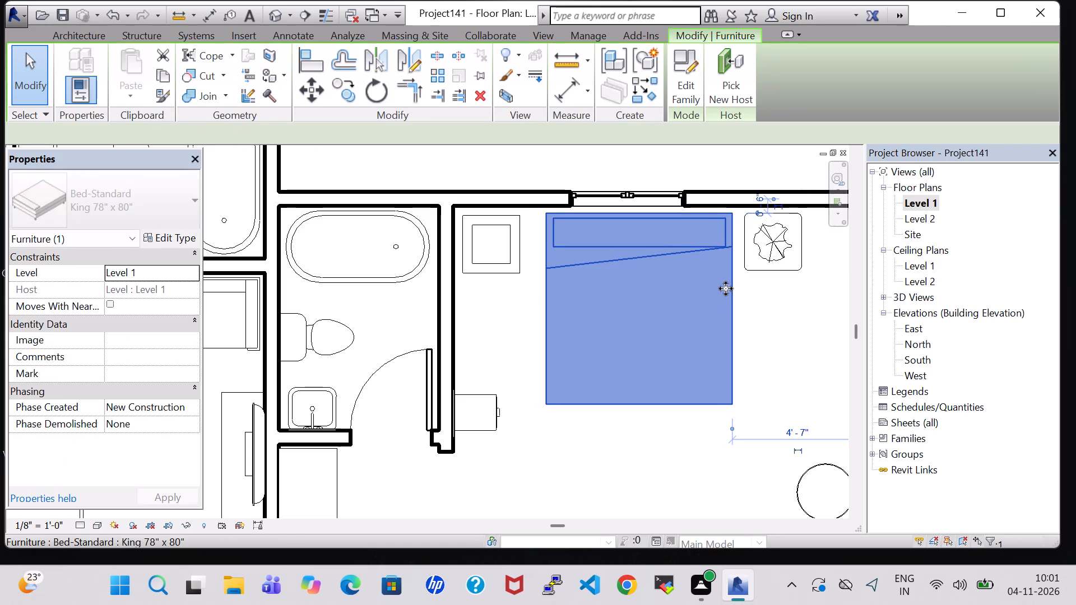
key("Right")
key("Right")
key("Left")
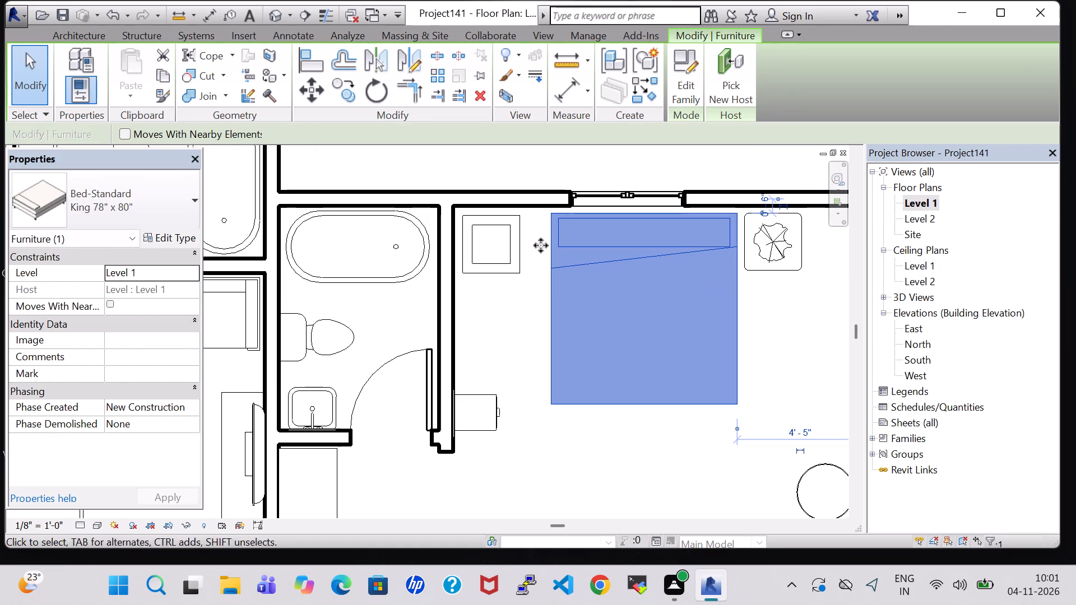
Nudge the 24" x 24" x 24" coffee table on the west side of the east bedroom's king bed east, closer to the bed.
left_click(506, 241)
key("Right")
key("Right")
key("Right")
key("Right")
key("Right")
key("Right")
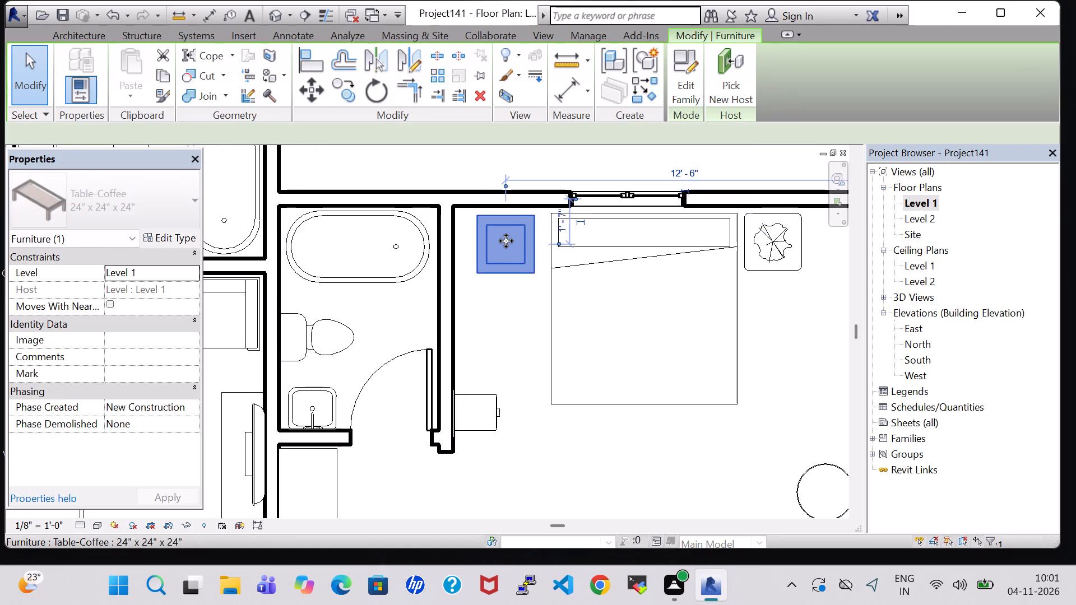
key("Right")
key("Right")
key("Right")
left_click(789, 328)
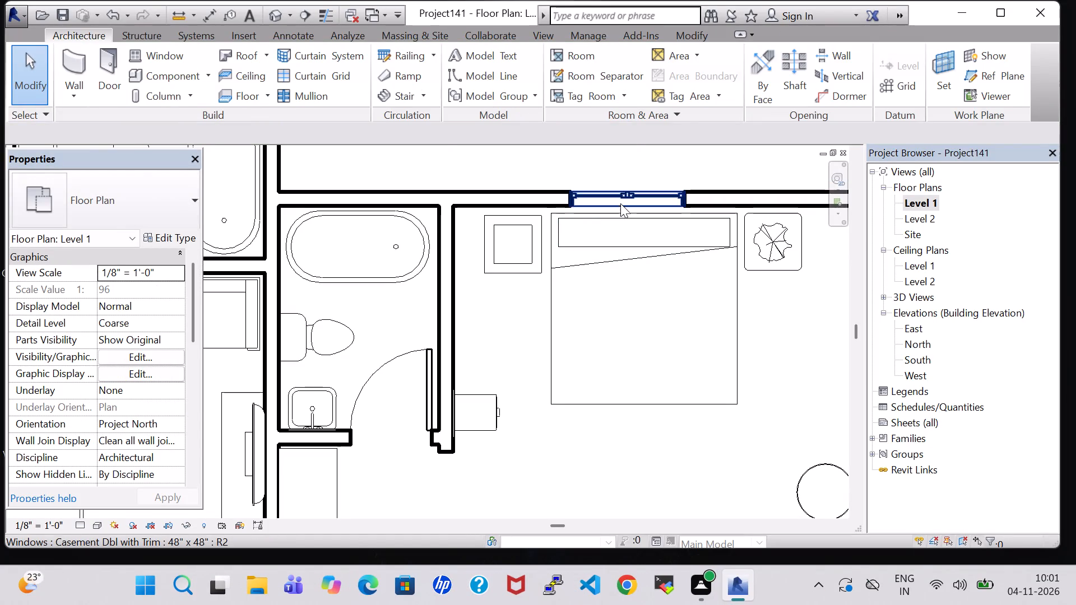
Nudge the 48" x 48" casement window in the east bedroom's north wall east until it is centered behind the king bed.
left_click(620, 202)
key("Right")
key("Right")
key("Right")
key("Right")
key("Right")
key("Right")
key("Right")
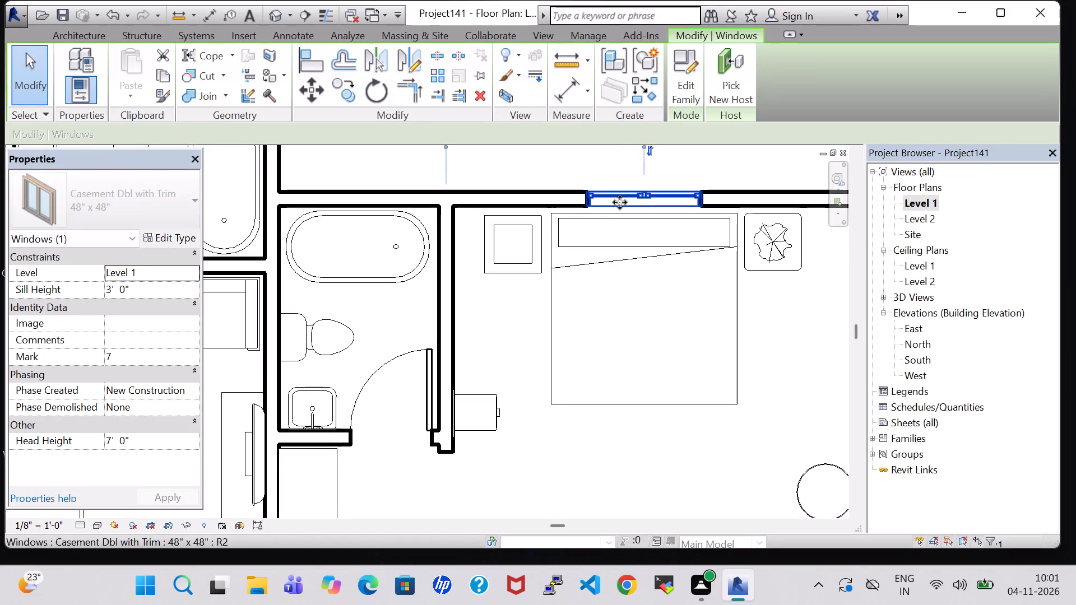
key("Right")
key("Right")
left_click(617, 456)
Examine the furnished bedroom suites in the 3D view, focusing on the east bedroom's bed, bedside tables, TV console, chair and round table.
scroll(616, 456, "down", 4)
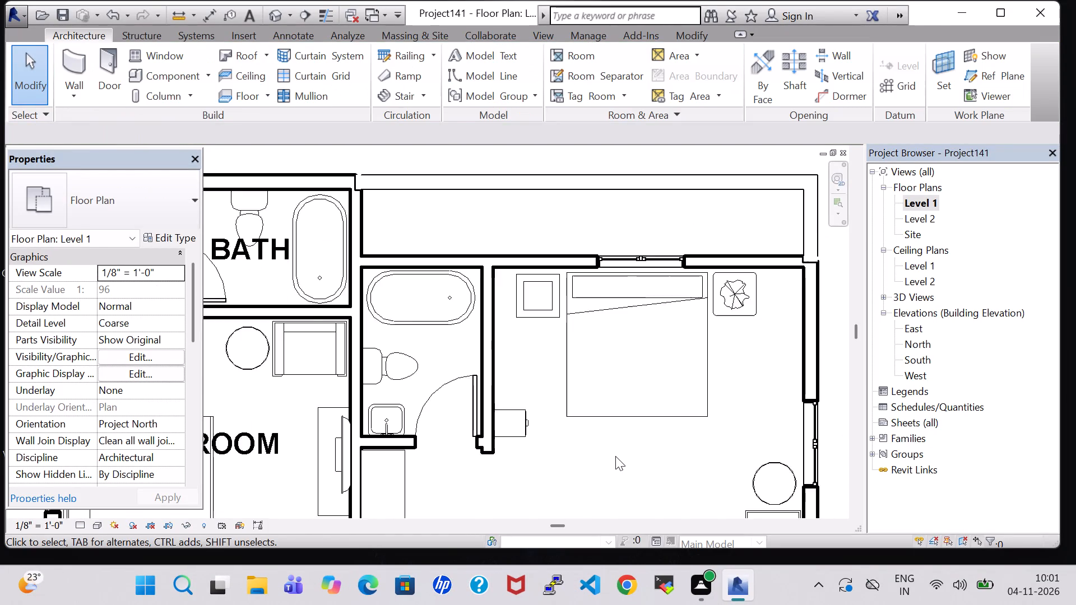
scroll(615, 456, "down", 3)
middle_click_drag(615, 456, 600, 294)
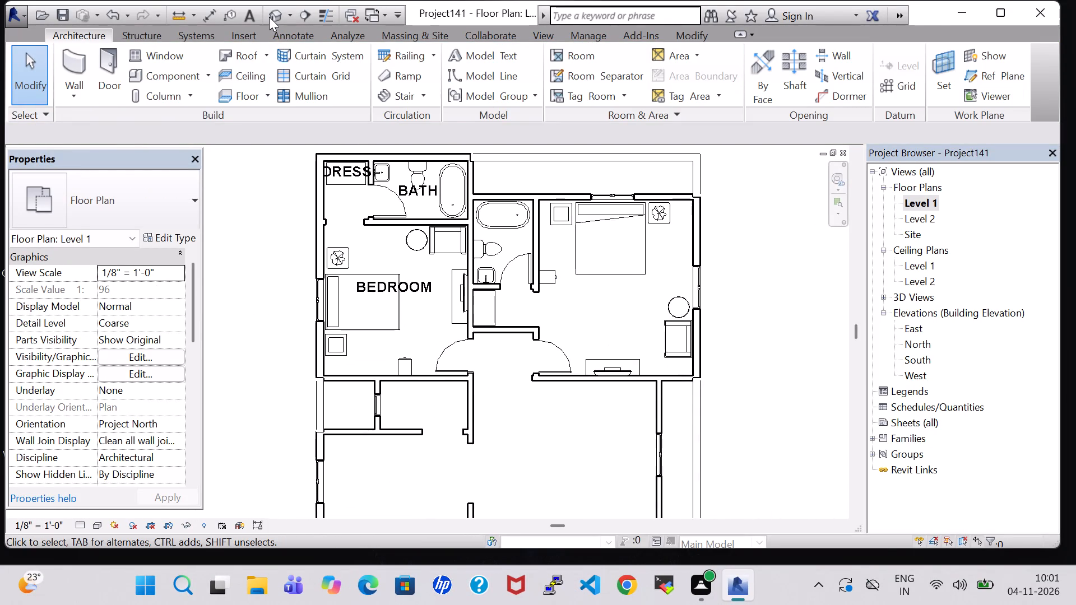
left_click(269, 17)
scroll(569, 355, "down", 3)
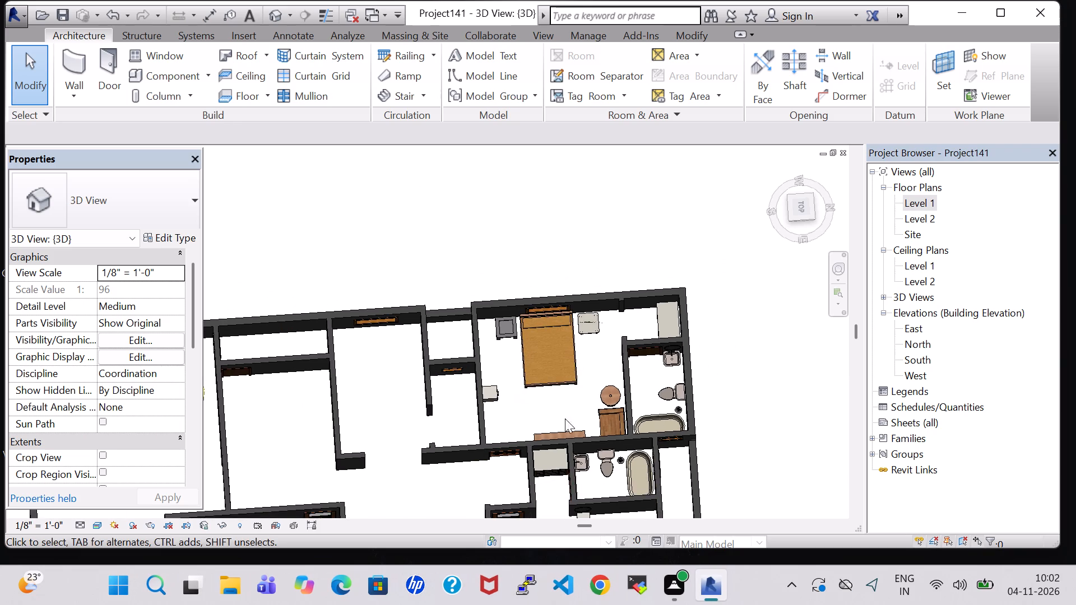
middle_click_drag(565, 418, 549, 257)
middle_click_drag(402, 414, 402, 414)
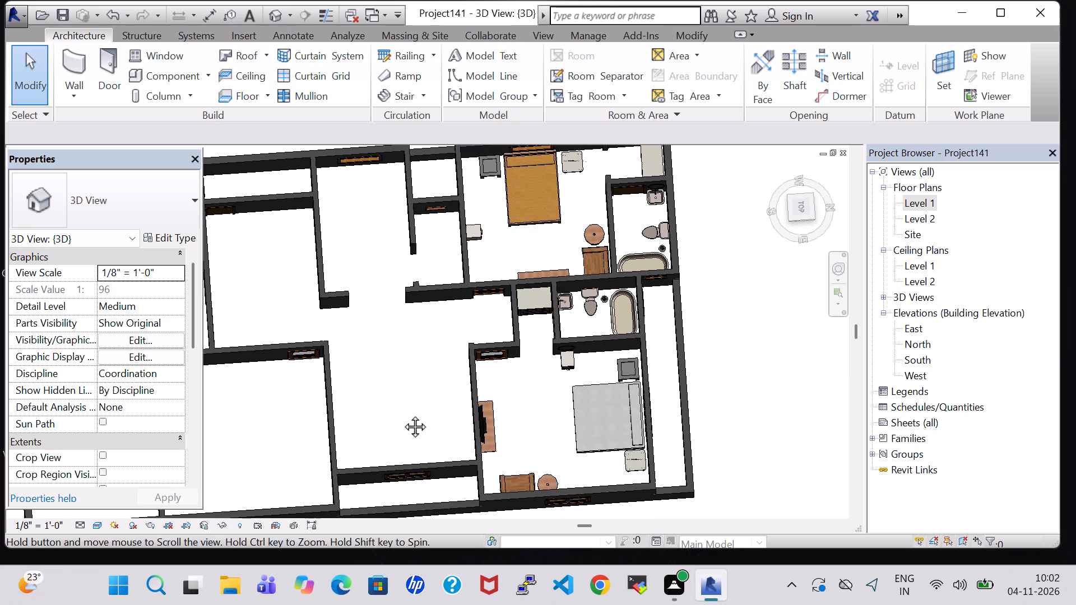
middle_click_drag(402, 414, 521, 331)
scroll(500, 266, "up", 3)
middle_click_drag(484, 180, 487, 183)
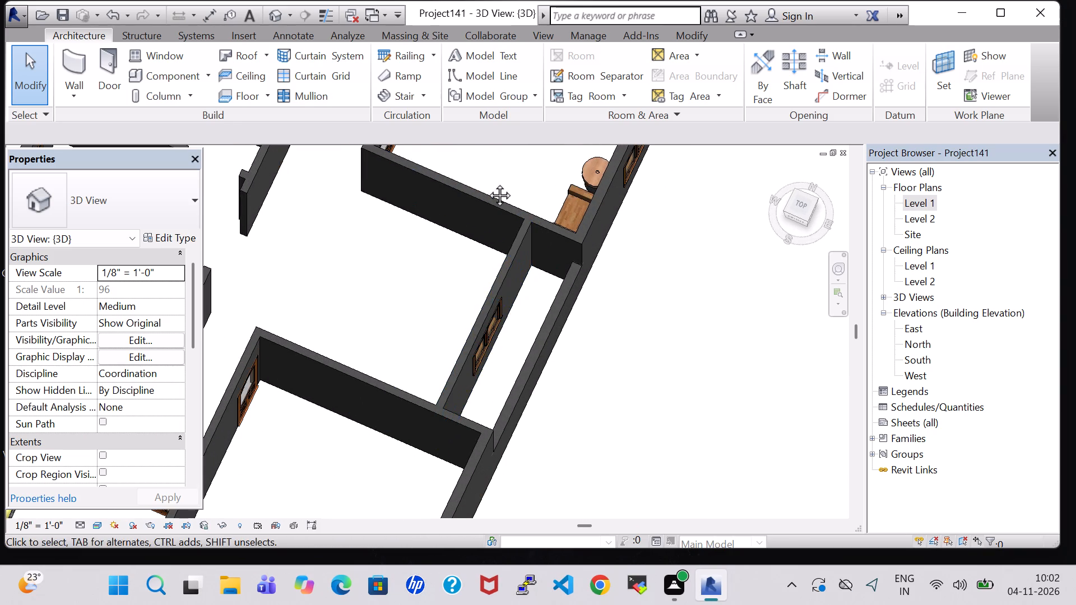
middle_click_drag(487, 183, 496, 244)
middle_click_drag(470, 212, 425, 389)
middle_click_drag(438, 308, 443, 389, "shift")
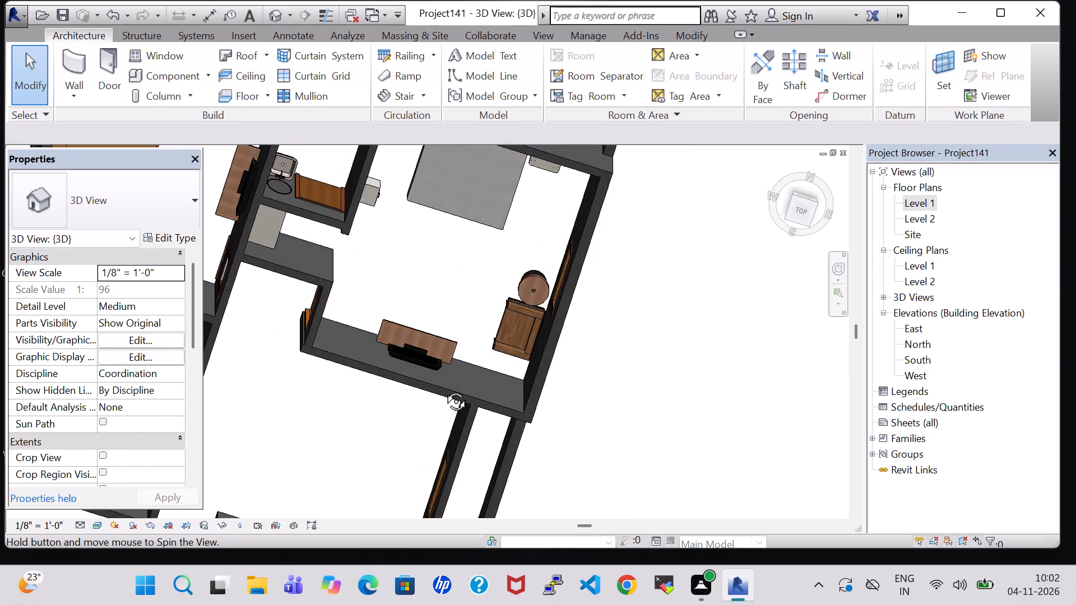
middle_click_drag(443, 389, 435, 405, "shift")
scroll(427, 343, "up", 6)
middle_click_drag(460, 265, 456, 344)
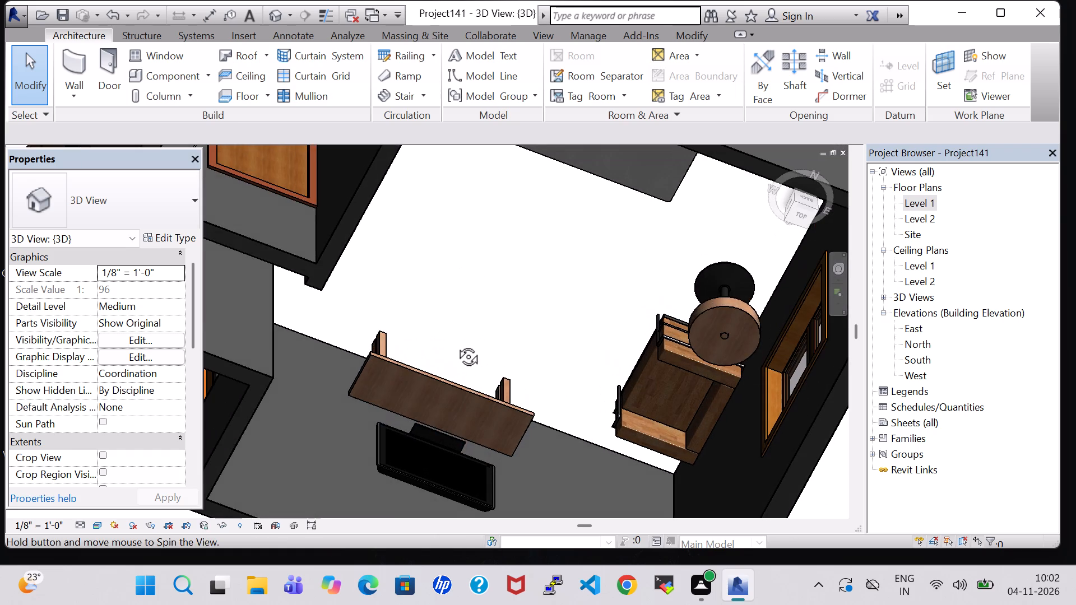
middle_click_drag(456, 344, 486, 210)
middle_click_drag(485, 188, 450, 305)
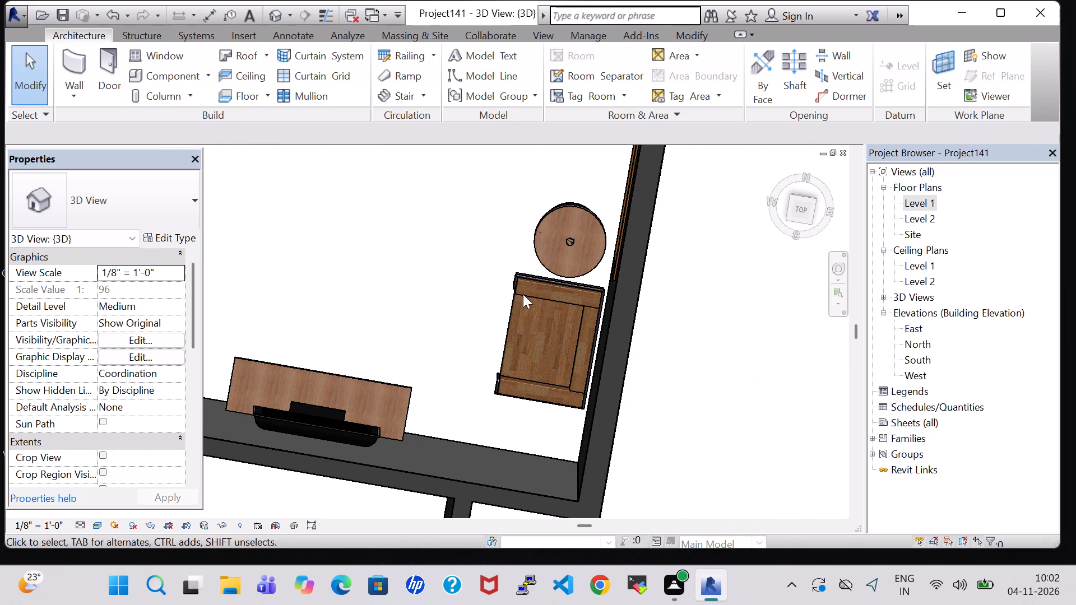
middle_click_drag(550, 239, 546, 151, "shift")
scroll(585, 281, "up", 3)
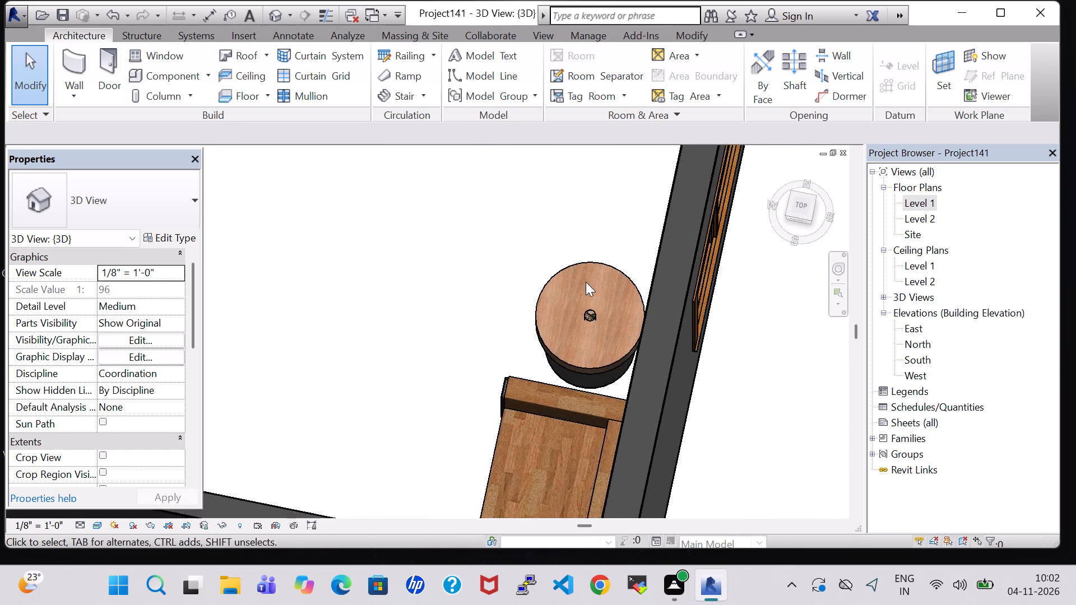
scroll(586, 282, "up", 2)
scroll(613, 351, "up", 1)
middle_click_drag(613, 351, 578, 383)
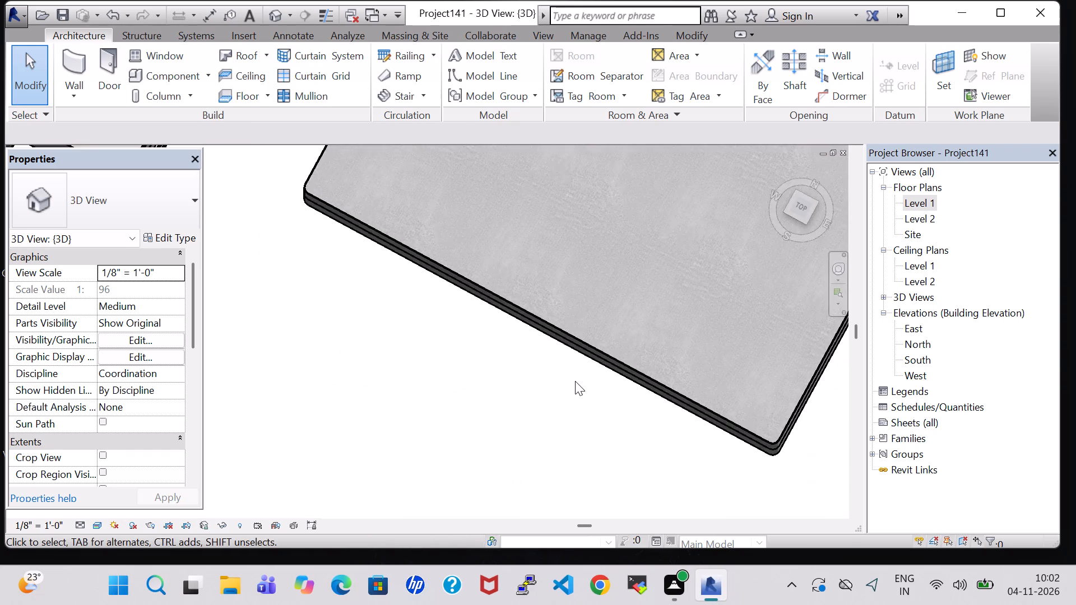
scroll(575, 381, "down", 12)
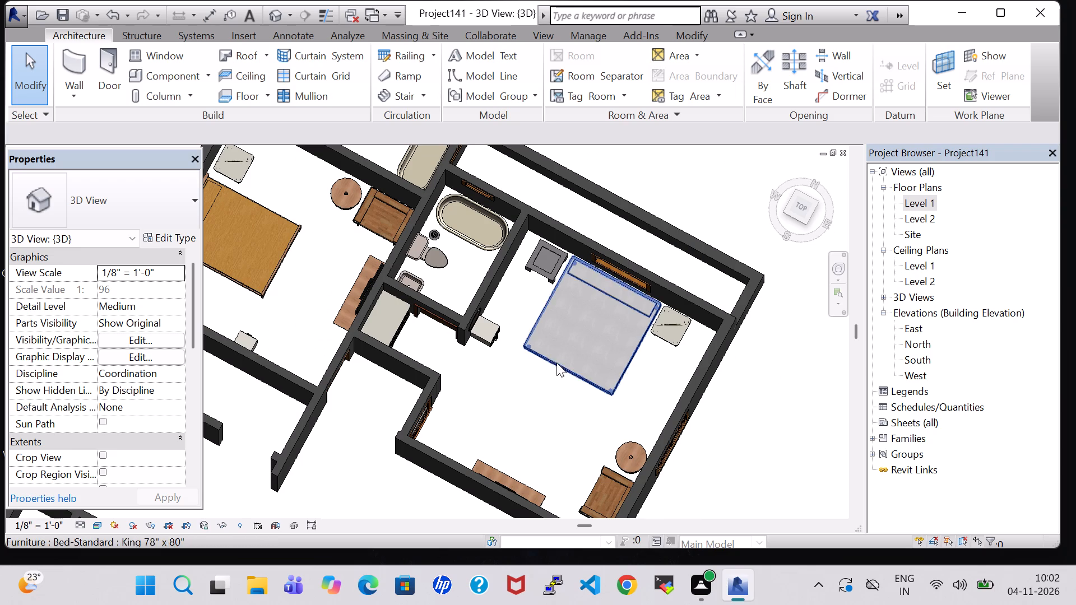
middle_click_drag(531, 378, 512, 327, "shift")
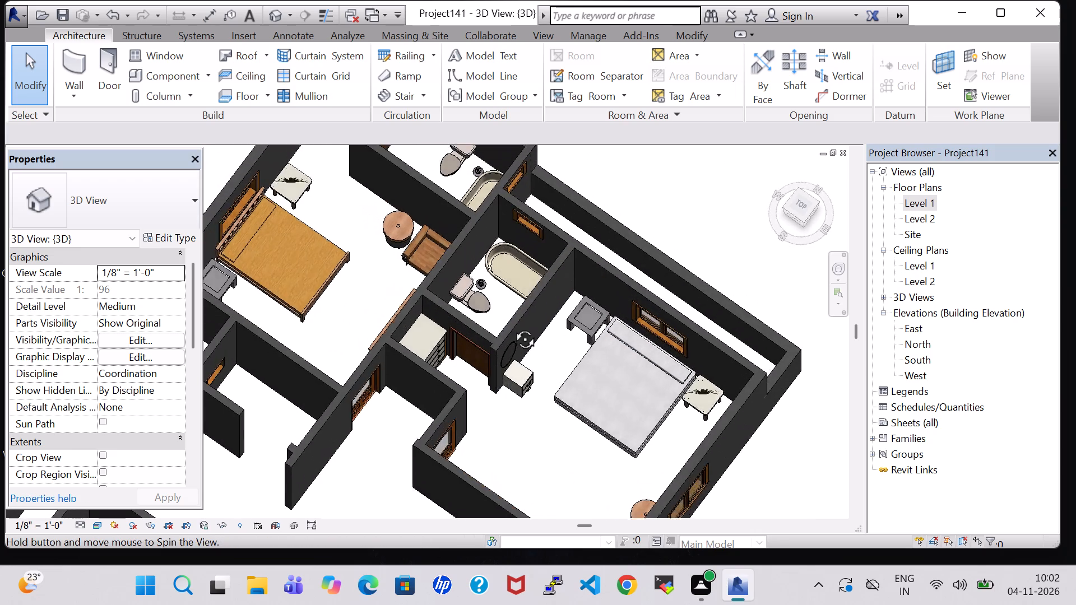
middle_click_drag(512, 327, 509, 325, "shift")
scroll(545, 355, "up", 3)
Return to the Level 1 floor plan and place a tagged room in the middle of the east bedroom.
double_click(922, 201)
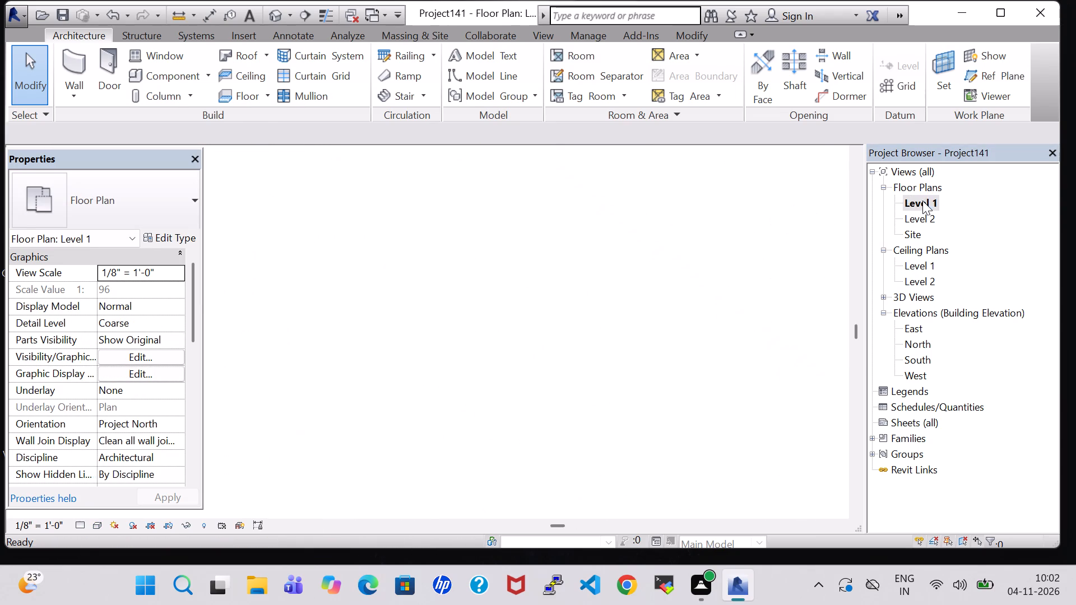
scroll(637, 309, "down", 2)
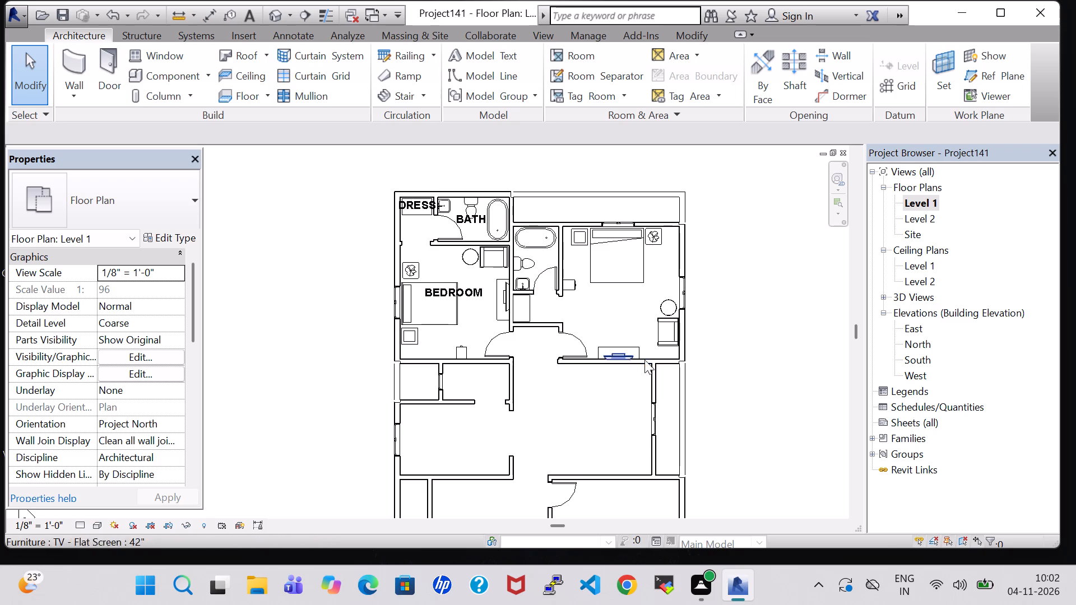
scroll(615, 309, "up", 7)
left_click(615, 309)
scroll(615, 309, "down", 6)
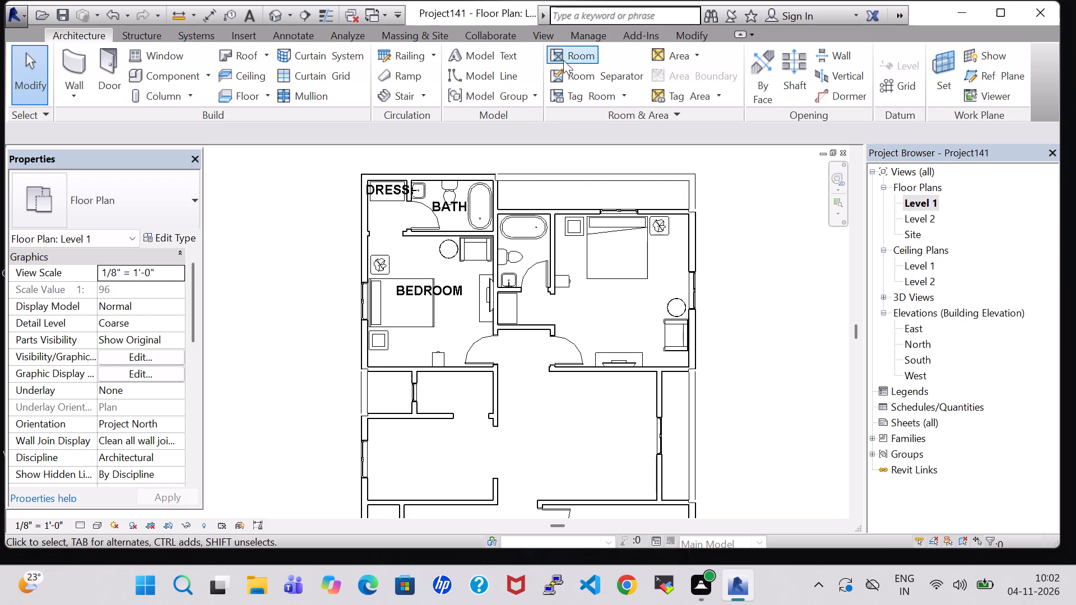
left_click(563, 60)
left_click(620, 306)
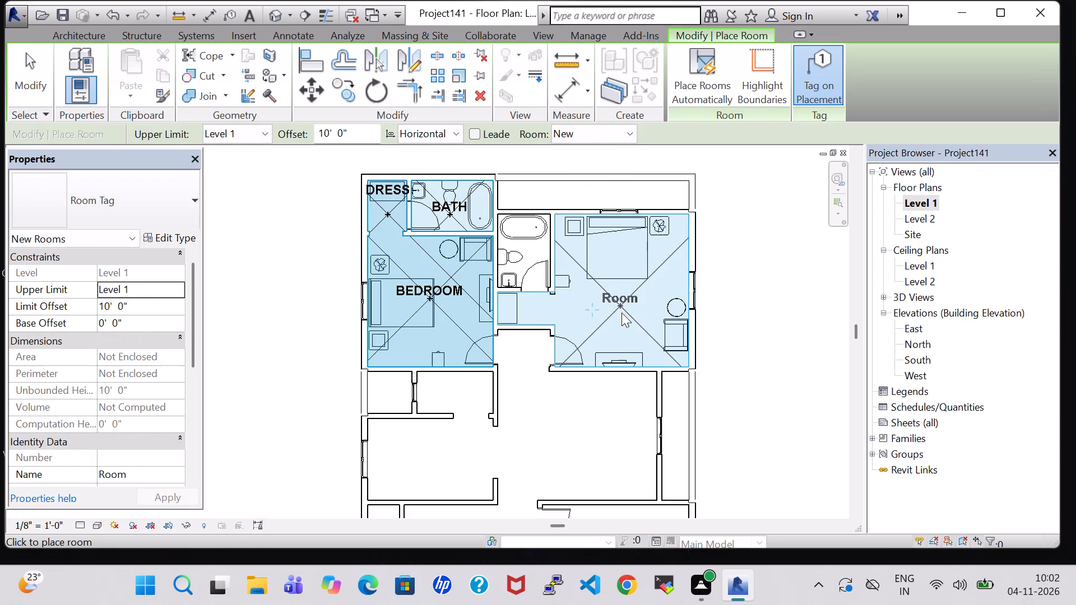
key("Escape")
key("Escape")
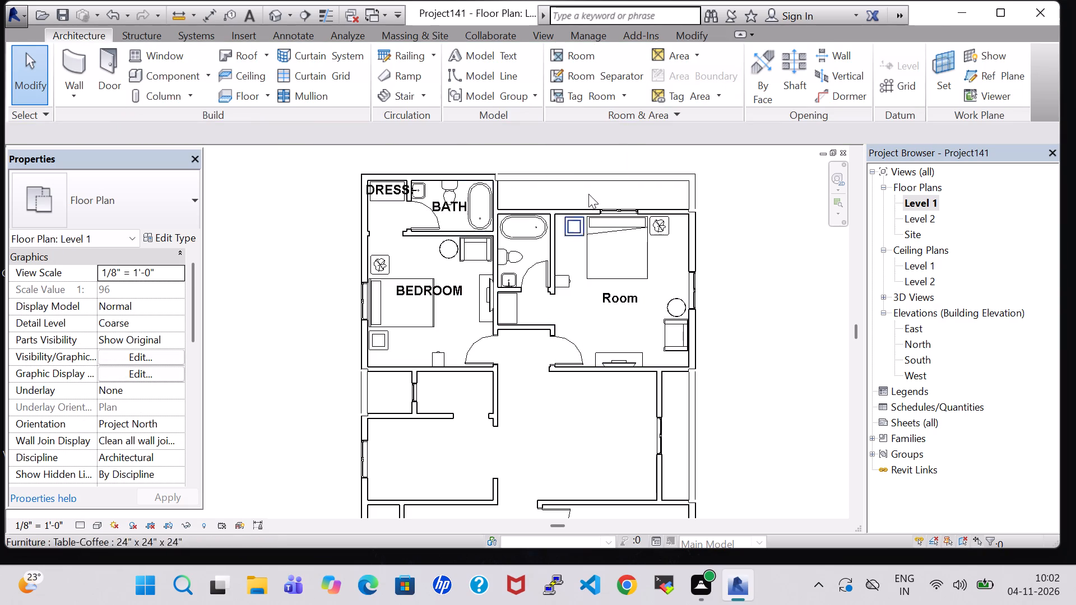
Place tagged rooms in the east suite's dresser alcove and in its bathroom.
left_click(579, 51)
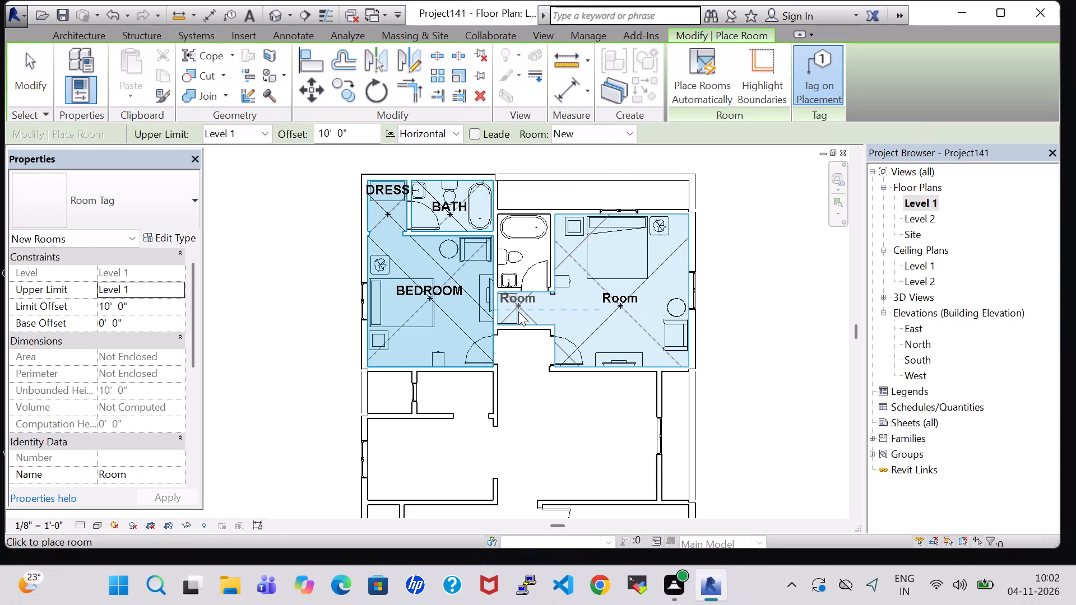
left_click(520, 315)
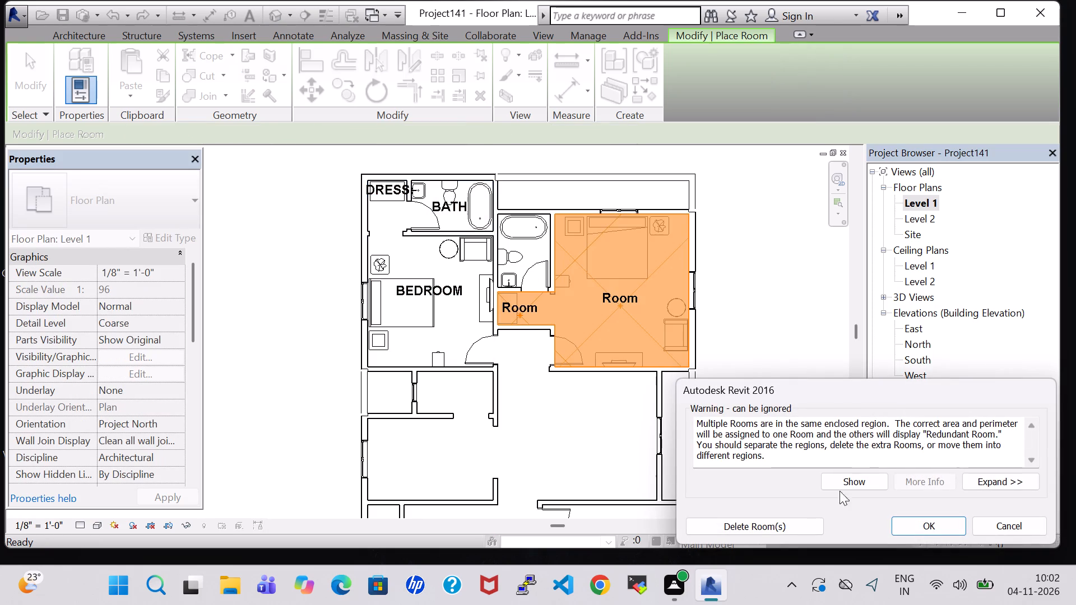
left_click(918, 531)
left_click(525, 260)
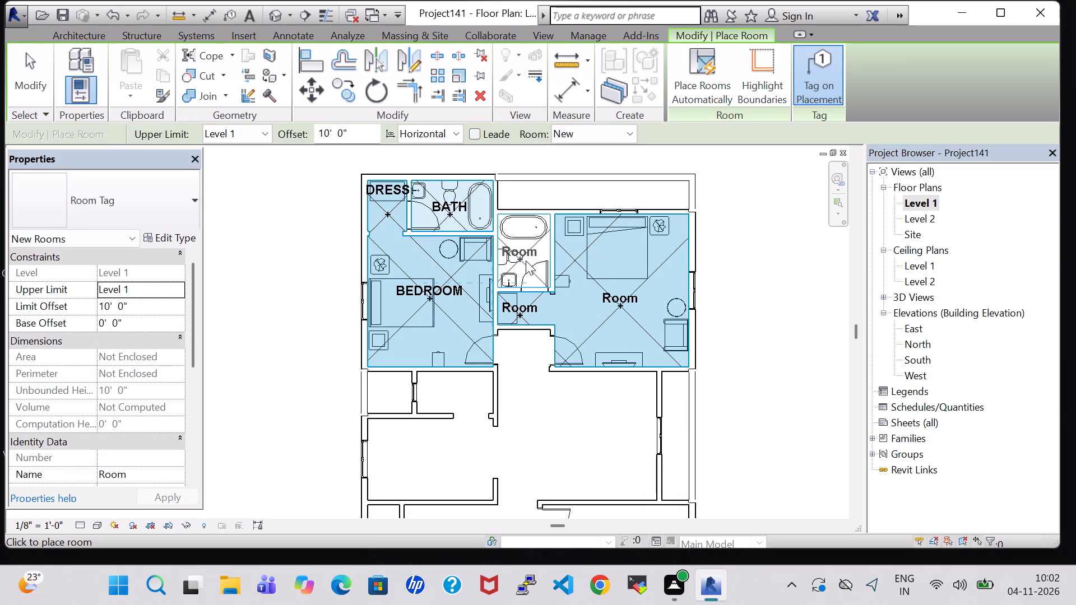
key("Escape")
key("Escape")
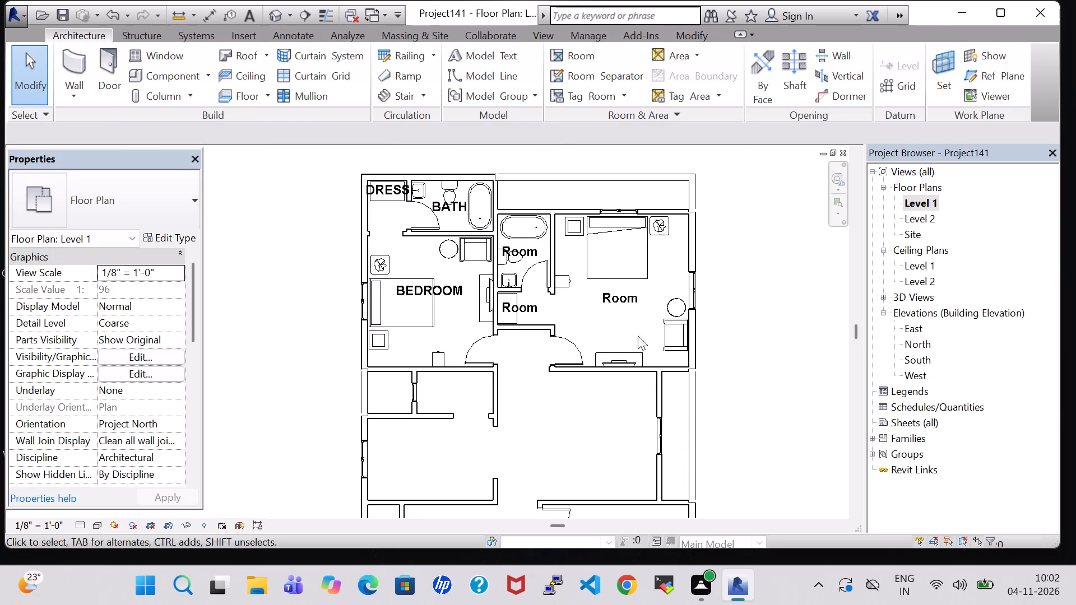
Rename the east bedroom's room tag as MASTER BEDROOM.
double_click(618, 300)
key("BackSpace")
type("MASTER")
key("space")
type("BEDROOM")
key("Return")
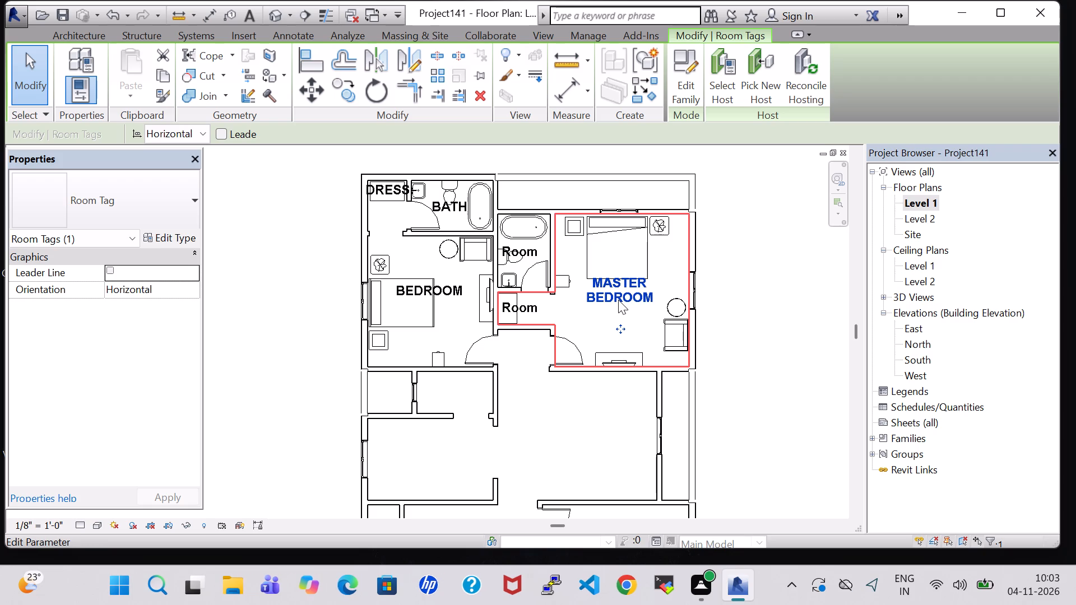
Rename the room tag in the east suite's dresser alcove as DRESSING and nudge the tag slightly east.
left_click(515, 308)
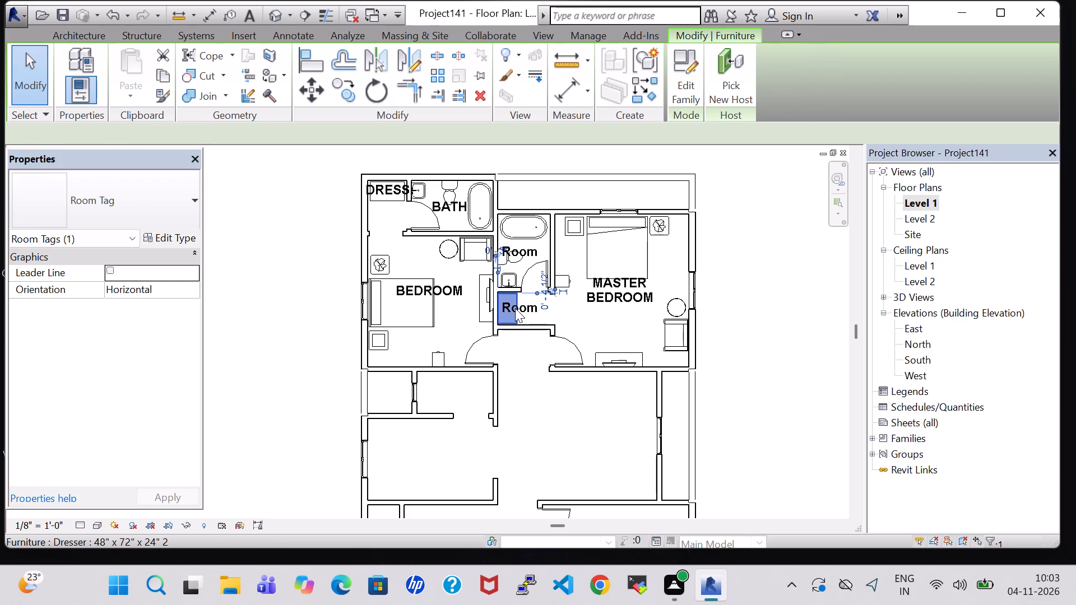
left_click(573, 332)
double_click(529, 304)
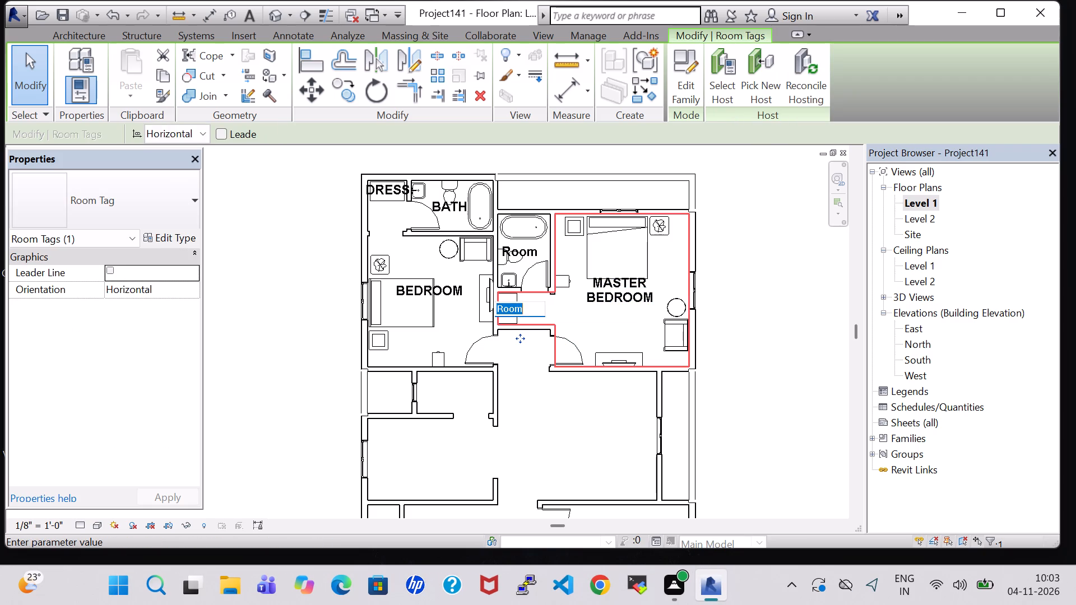
key("BackSpace")
type("DTESSING")
key("Return")
key("Right")
key("Right")
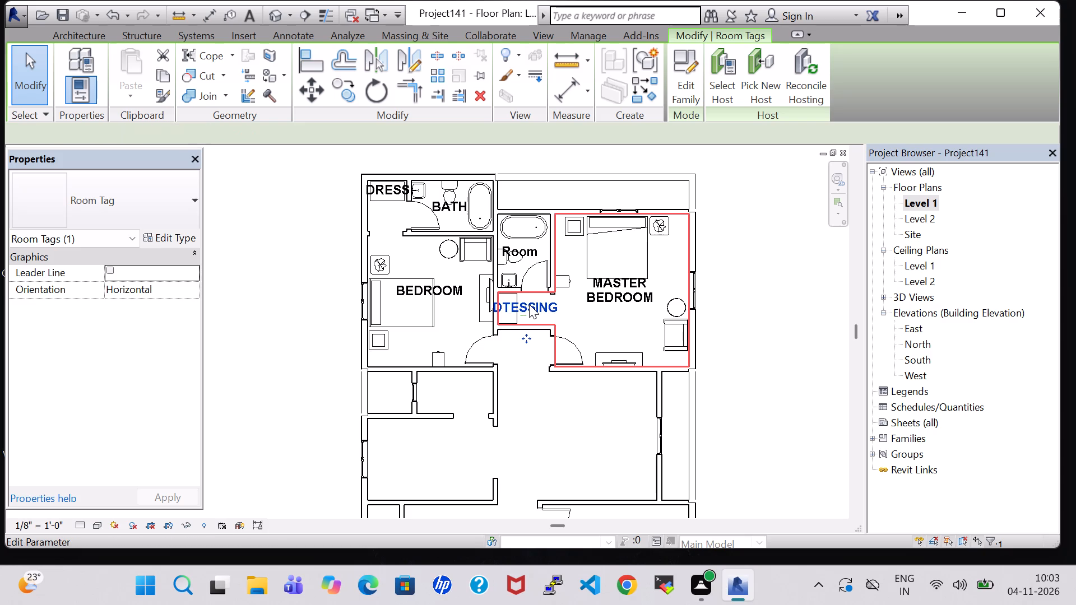
key("Right")
key("Right")
double_click(529, 304)
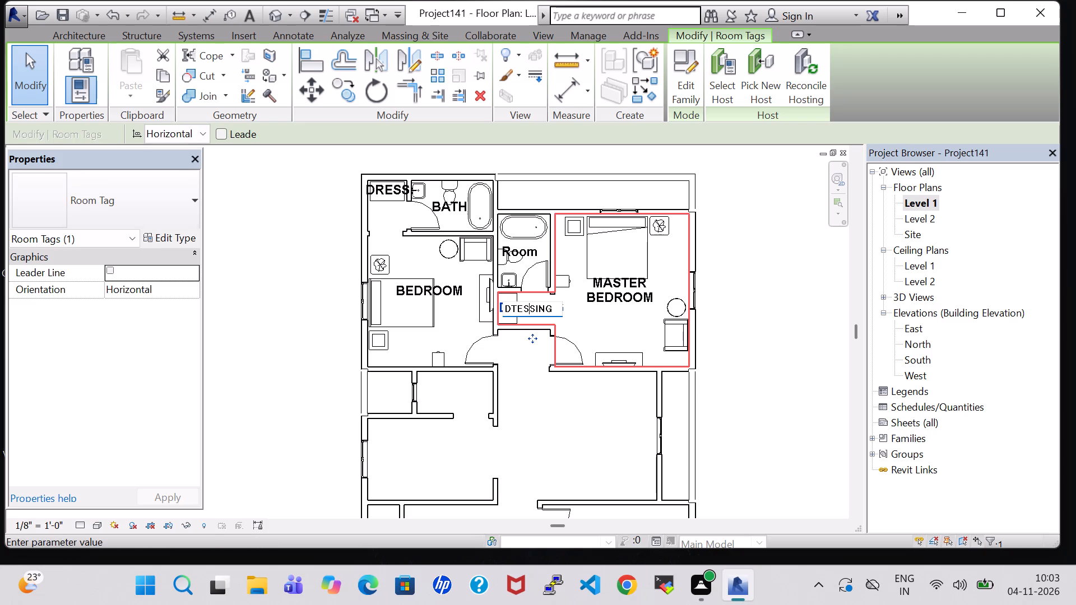
left_click(515, 311)
key("BackSpace")
key("r")
key("Return")
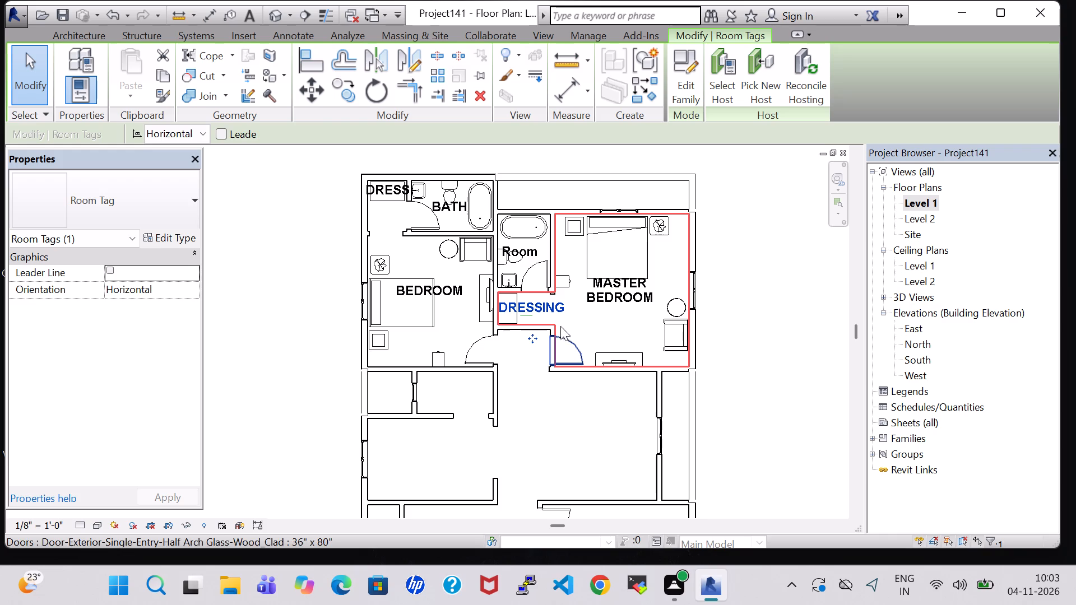
Rename the room tag in the east suite's bathroom as BATH and nudge the tag slightly east.
double_click(518, 250)
key("BackSpace")
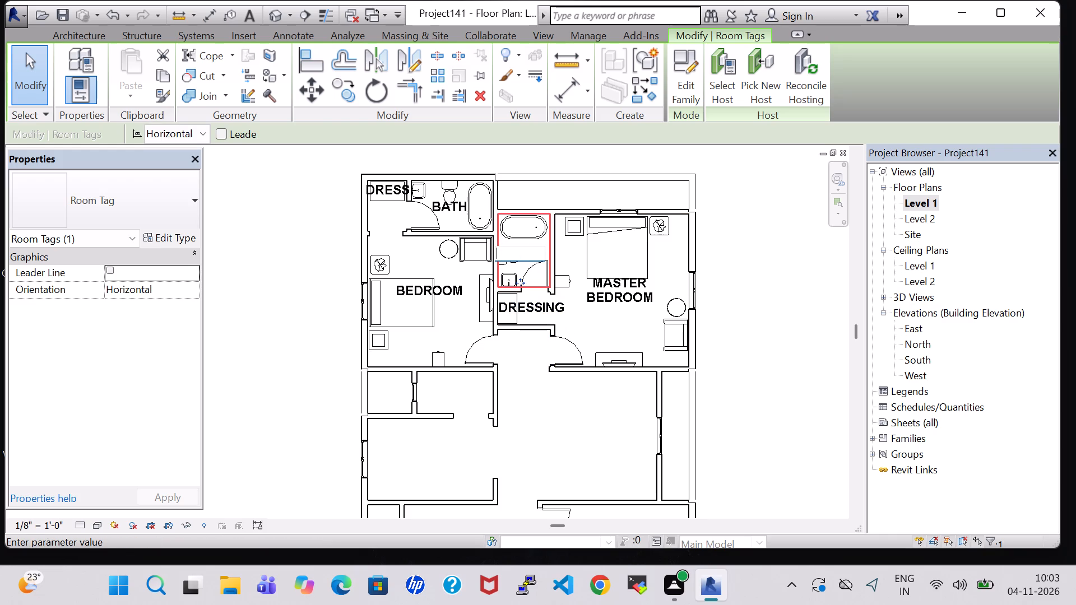
type("BATH")
key("Return")
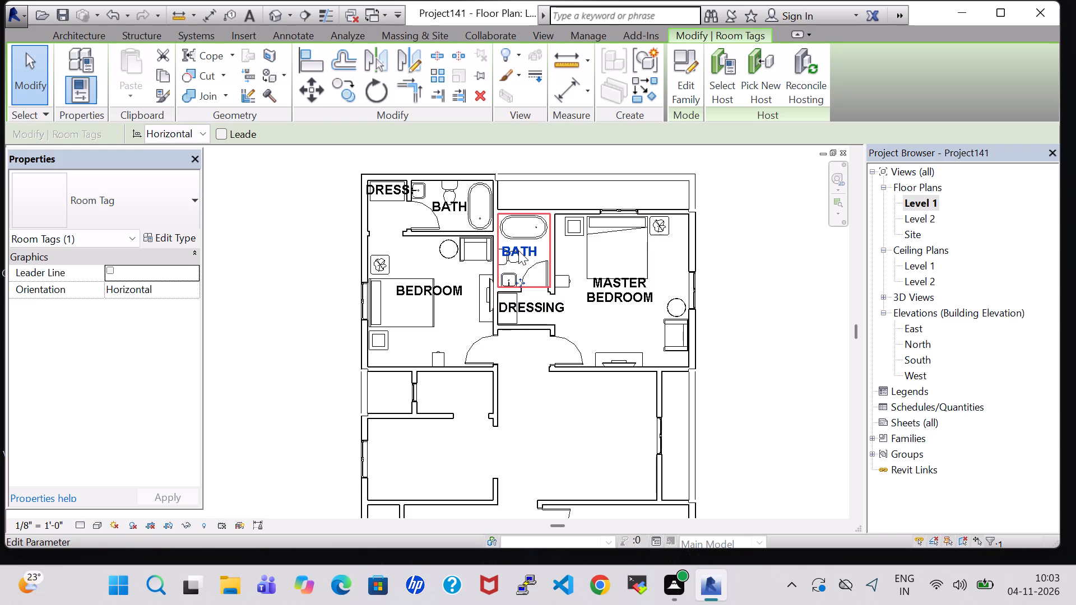
key("Right")
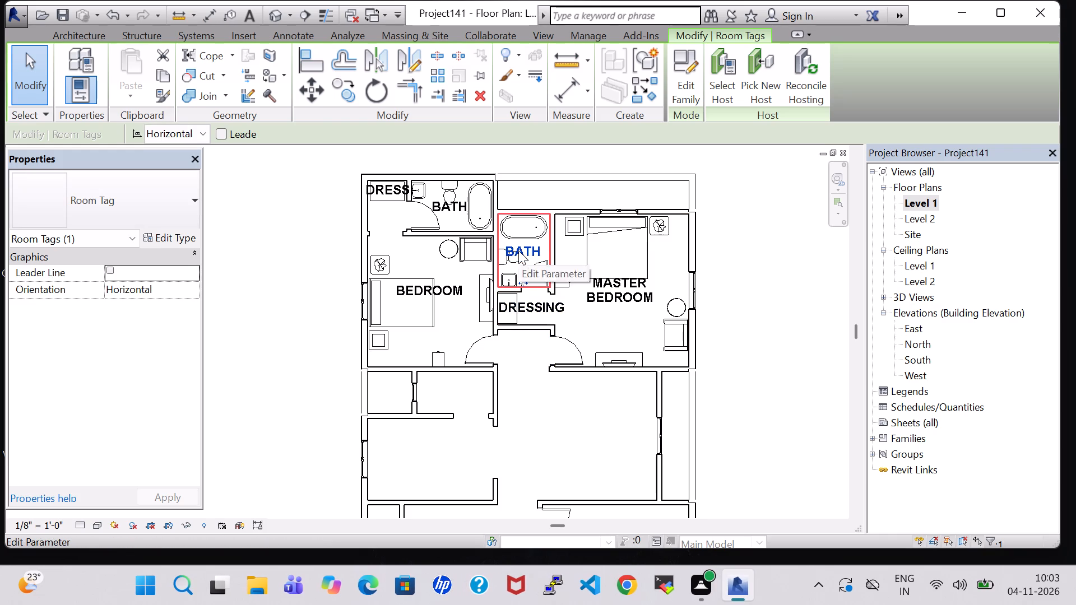
left_click(598, 392)
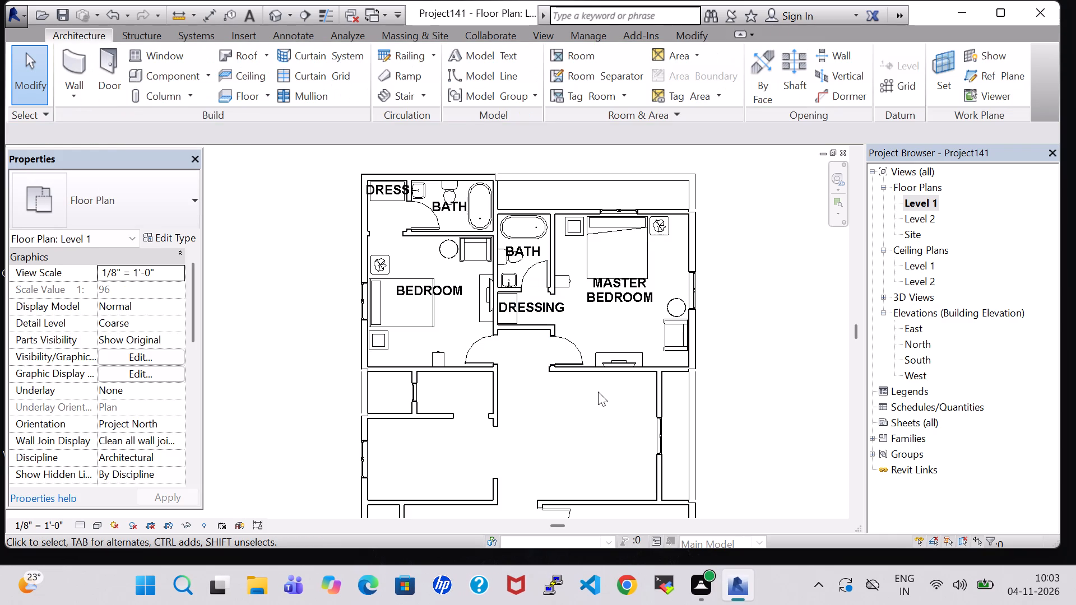
Place a tagged room in the narrow strip along the north side of the east suite.
left_click(571, 61)
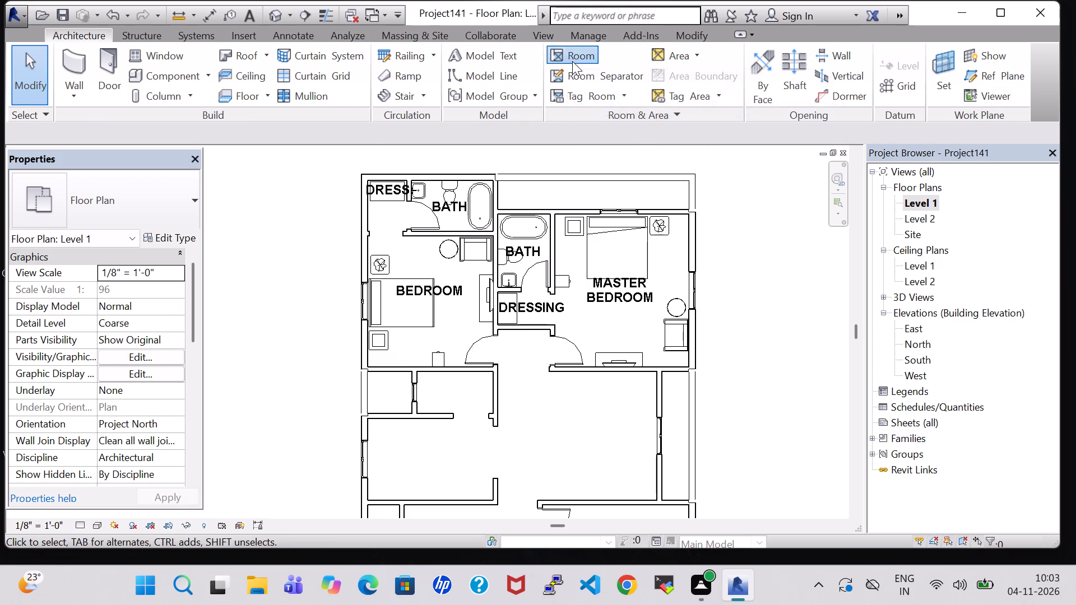
left_click(593, 202)
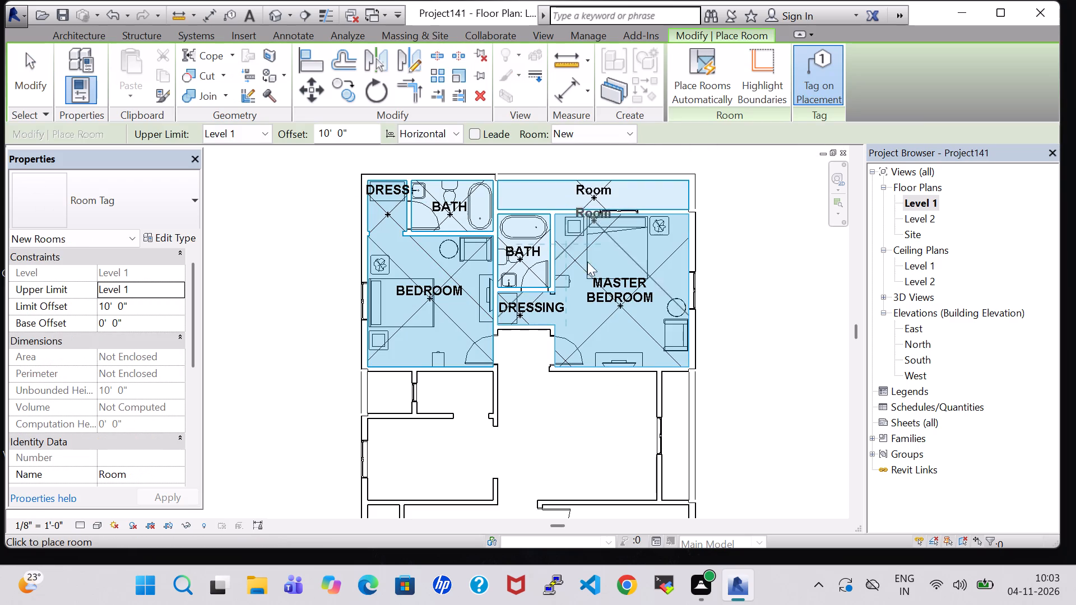
key("Escape")
key("Escape")
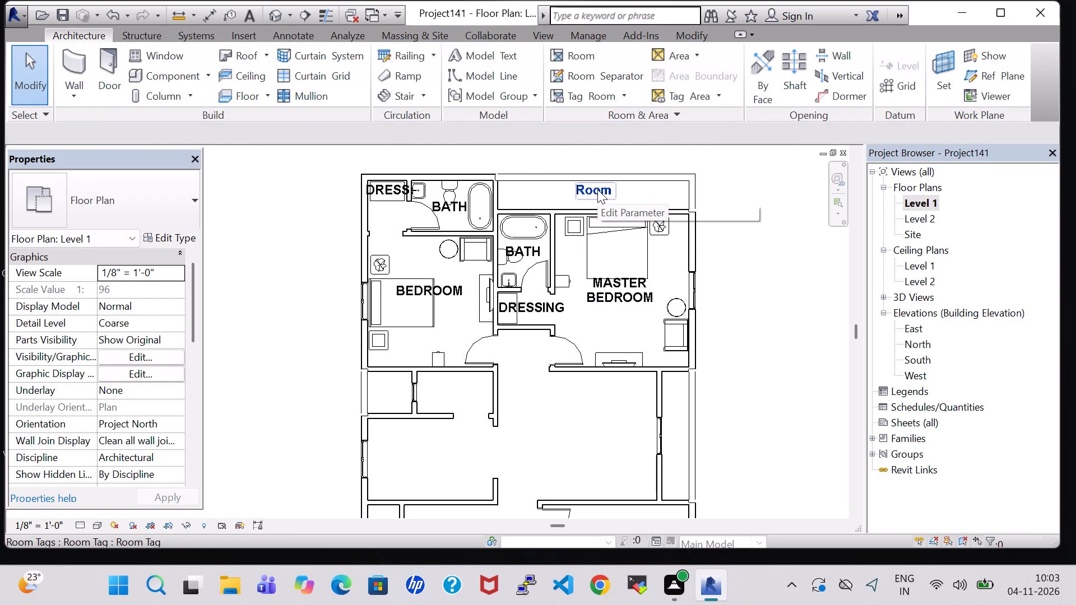
Rename the room tag in the strip north of the east suite as VOID AREA and nudge the tag slightly south.
double_click(597, 189)
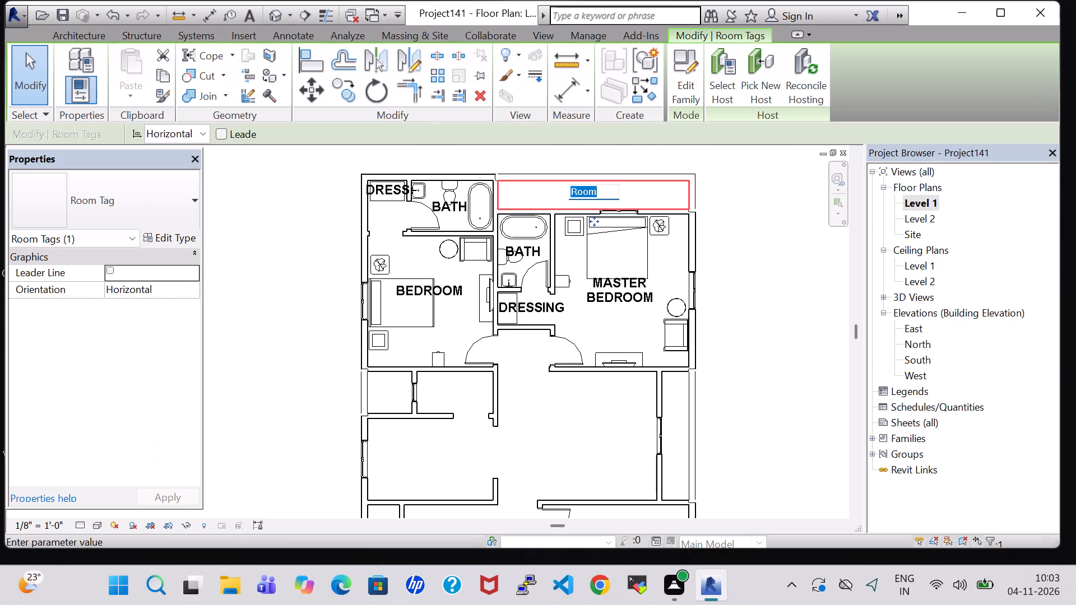
key("BackSpace")
type("VOID AREA")
key("Return")
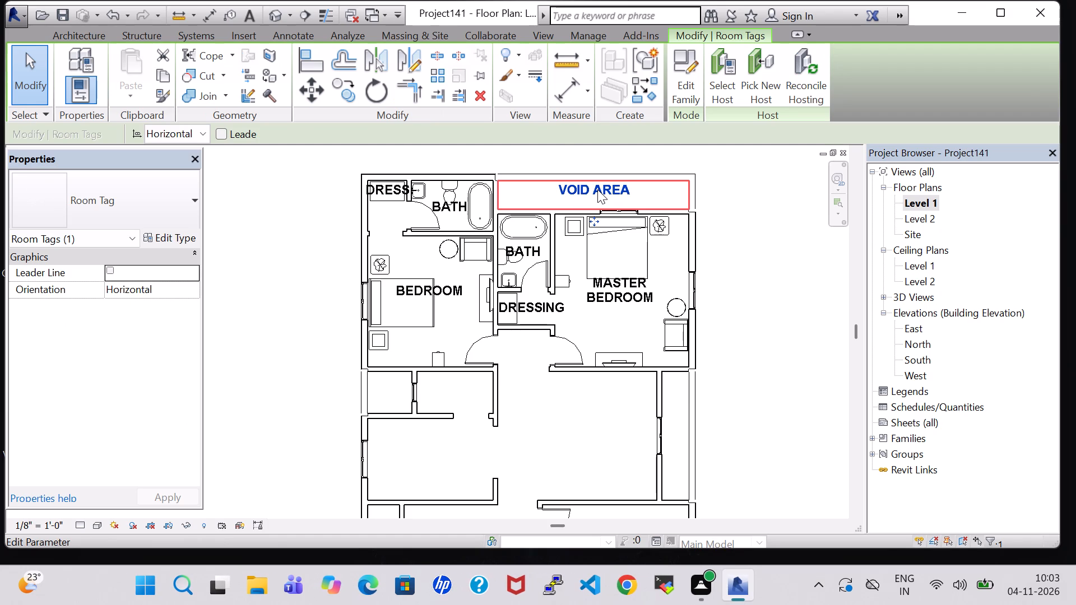
key("Down")
key("Down")
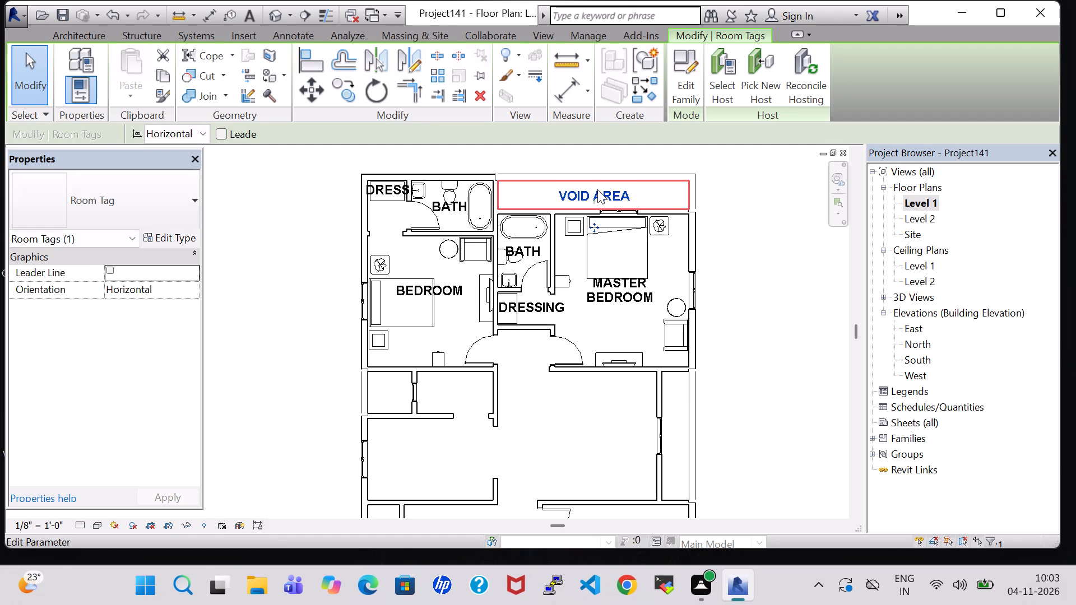
left_click(740, 230)
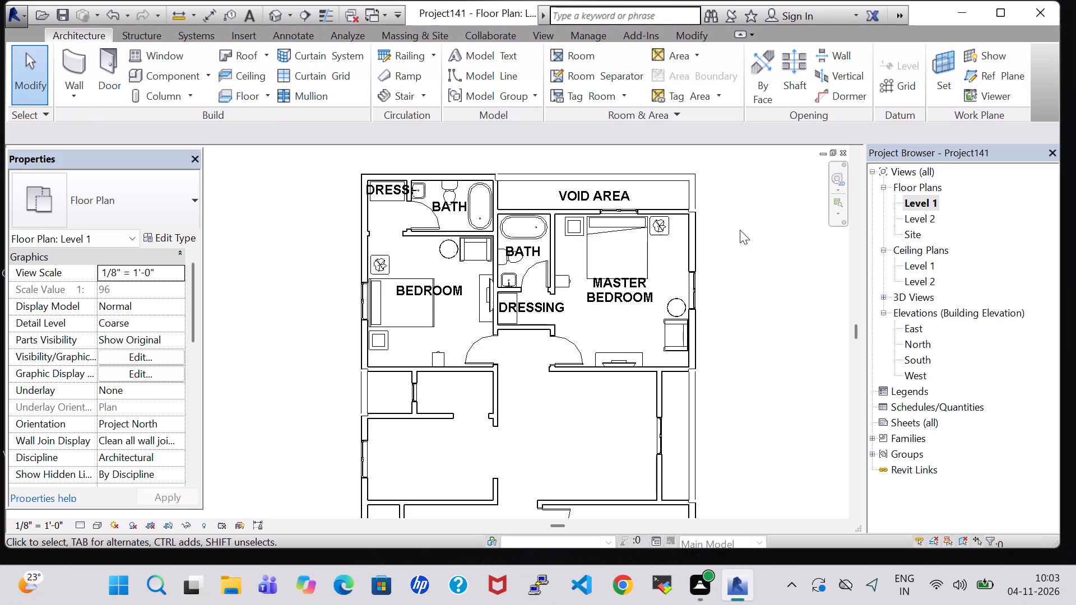
Place a tagged room in the small westernmost enclosure directly south of the west bedroom.
scroll(740, 230, "down", 4)
middle_click_drag(744, 233, 734, 202)
scroll(744, 233, "up", 1)
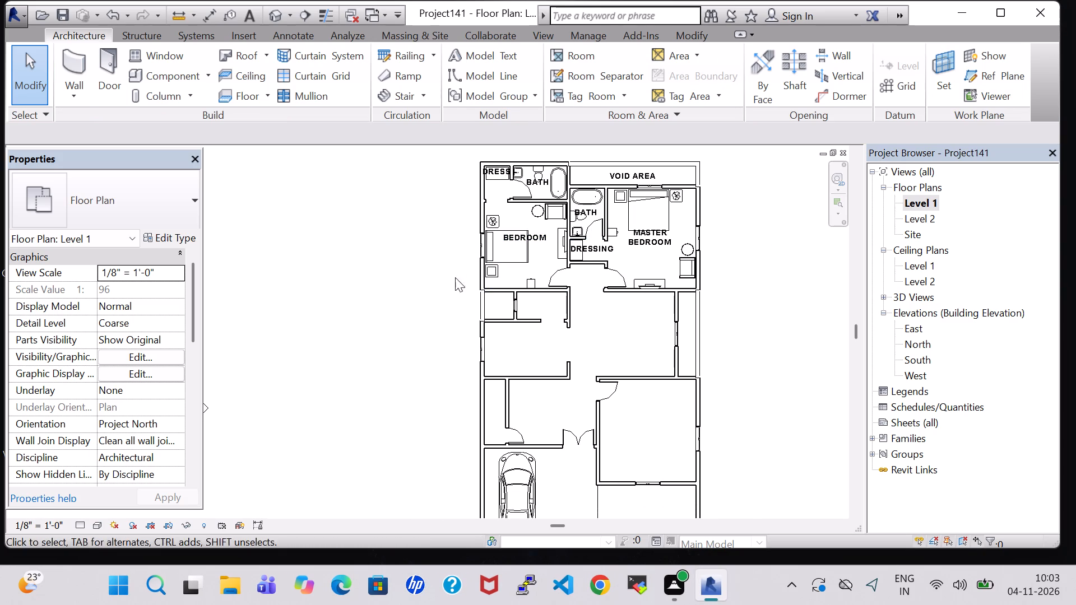
left_click(578, 50)
left_click(460, 246)
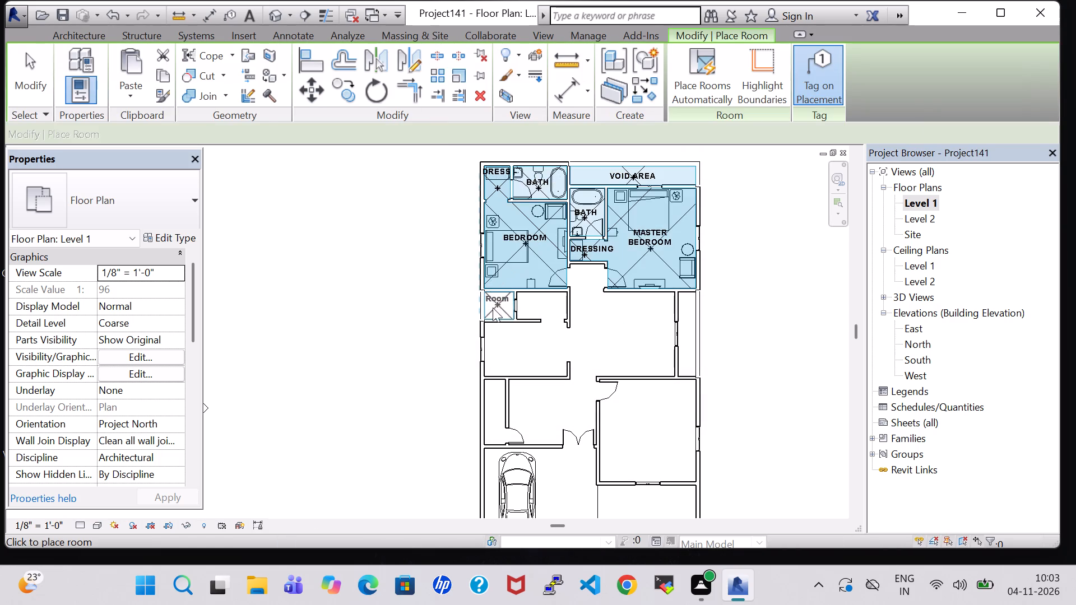
left_click(493, 310)
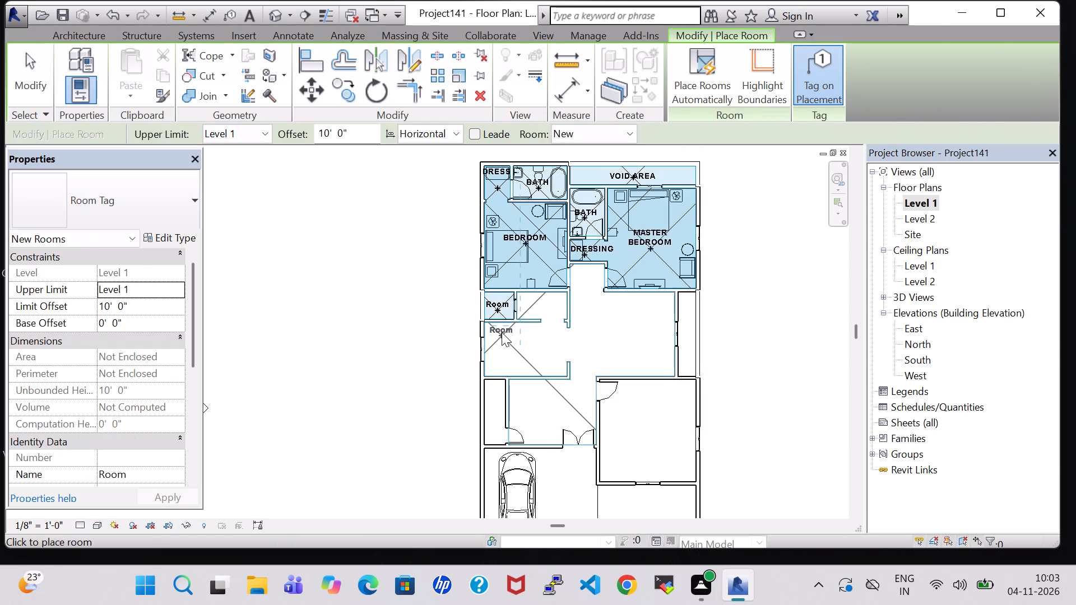
key("Escape")
Rename the room tag in the small enclosure south of the west bedroom as VOID AREA.
scroll(498, 329, "up", 7)
double_click(490, 259)
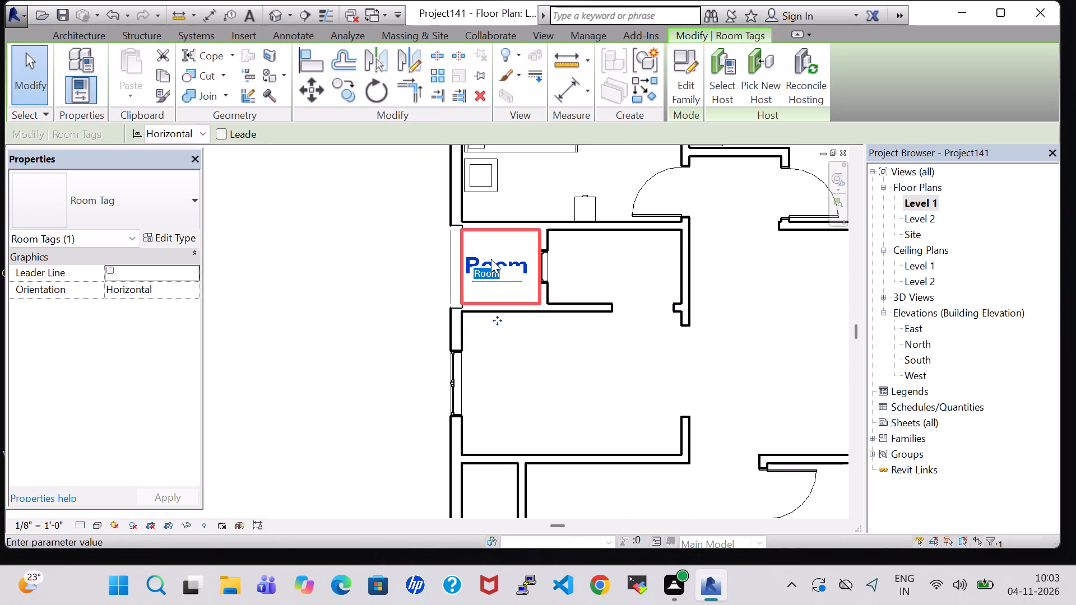
key("BackSpace")
type("VOID AREA")
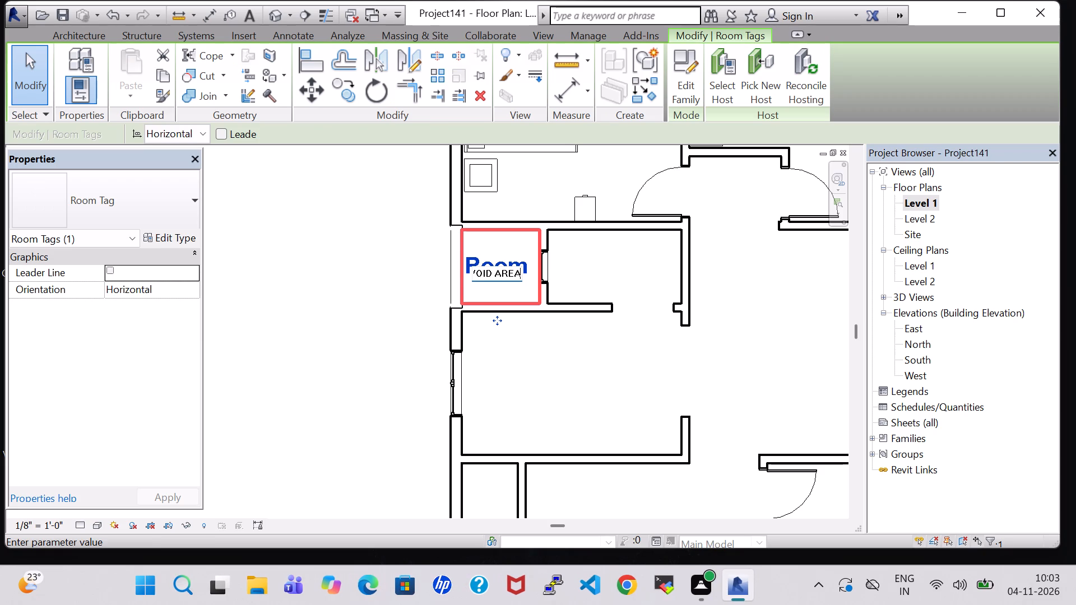
key("Return")
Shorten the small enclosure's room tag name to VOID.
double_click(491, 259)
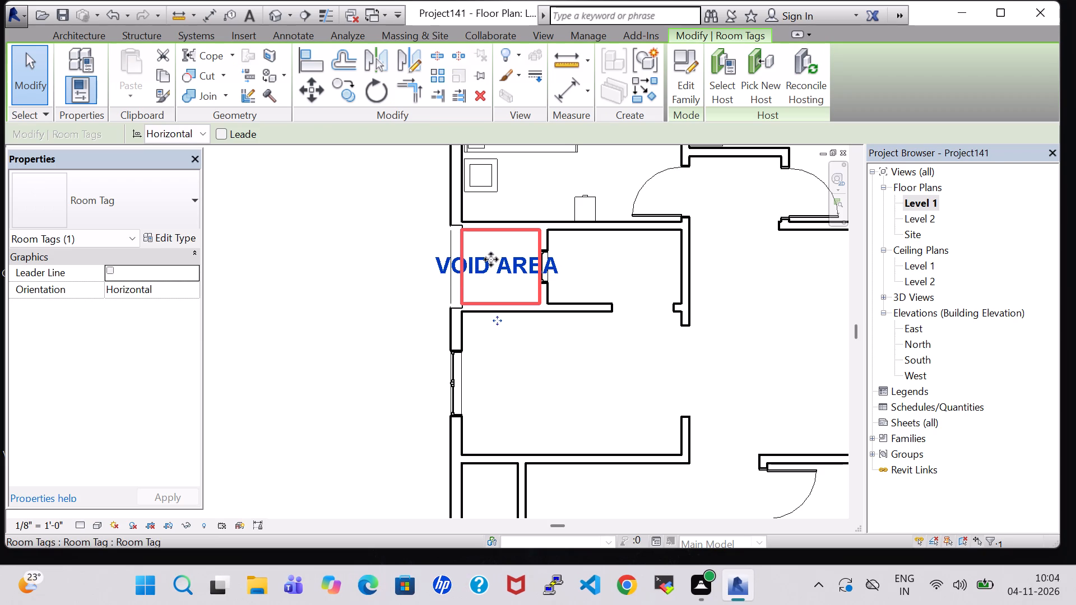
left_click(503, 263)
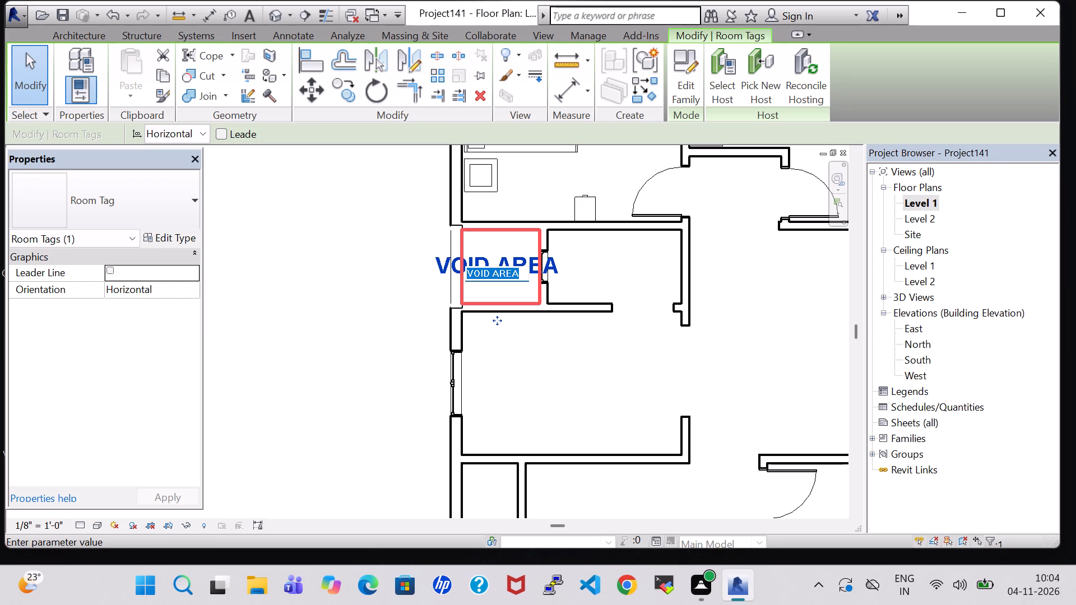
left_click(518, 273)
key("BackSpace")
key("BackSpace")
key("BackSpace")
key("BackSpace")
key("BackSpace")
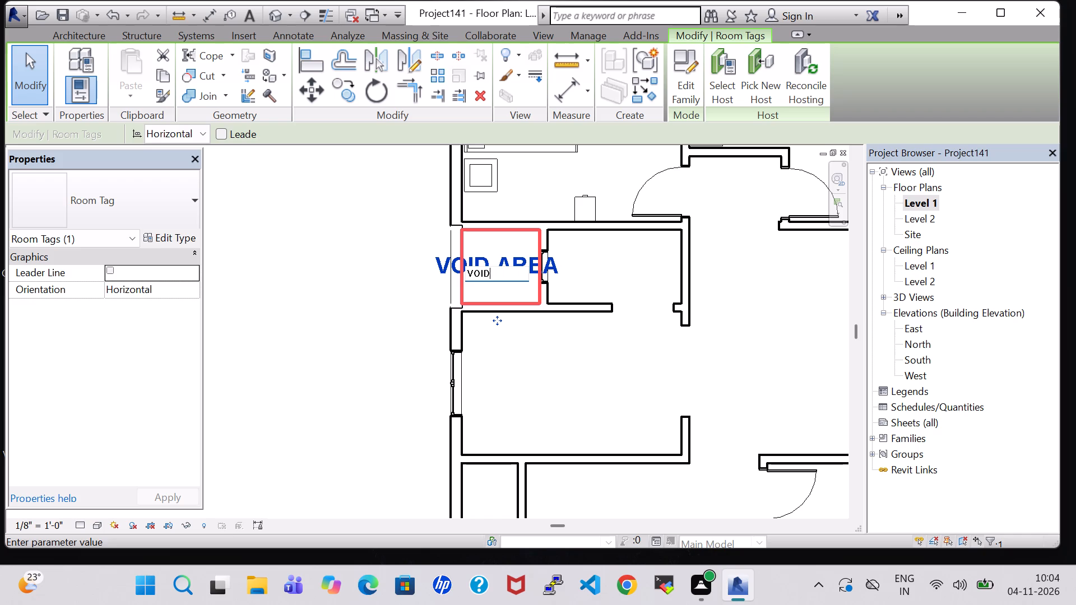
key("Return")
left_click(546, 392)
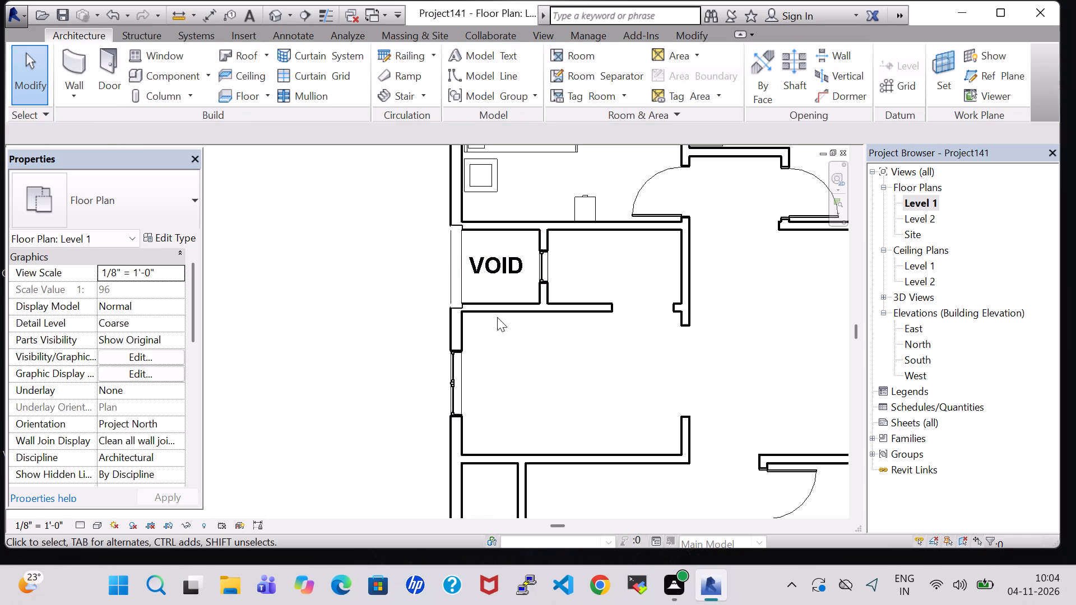
Rename the small enclosure's tag as VOID AREA, adding enough spaces between the words to wrap the name onto two lines.
key("Up")
key("Up")
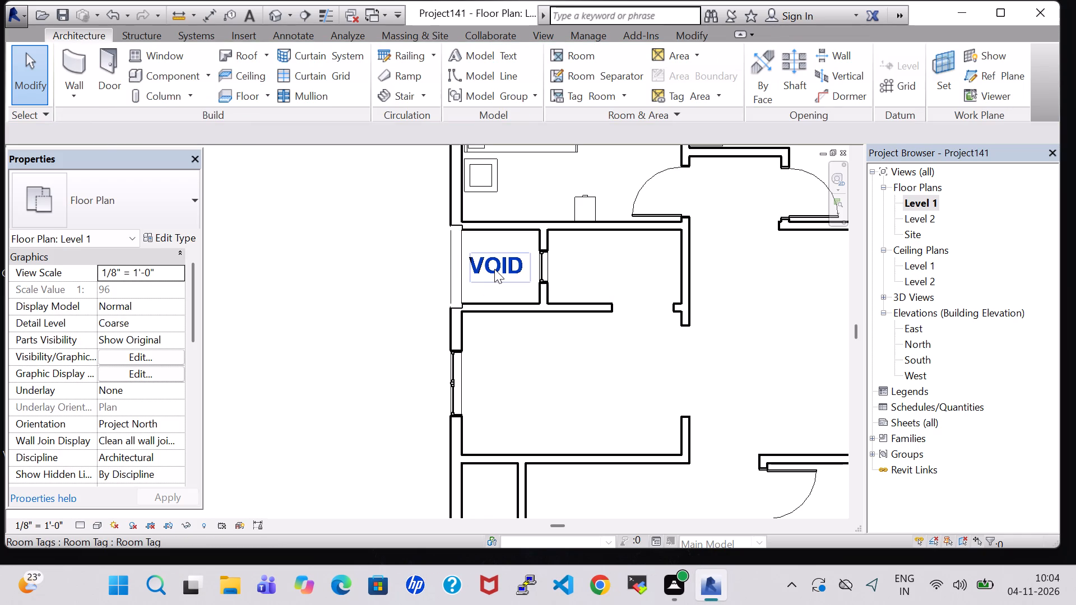
left_click(496, 267)
left_click(528, 268)
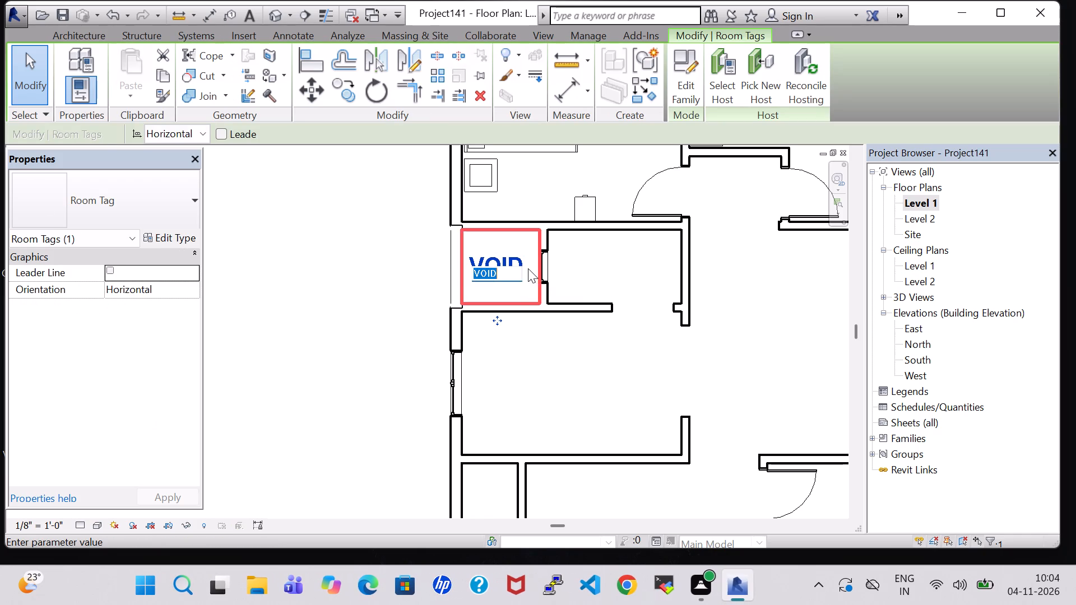
left_click(511, 270)
key("space")
key("space")
key("space")
key("space")
key("space")
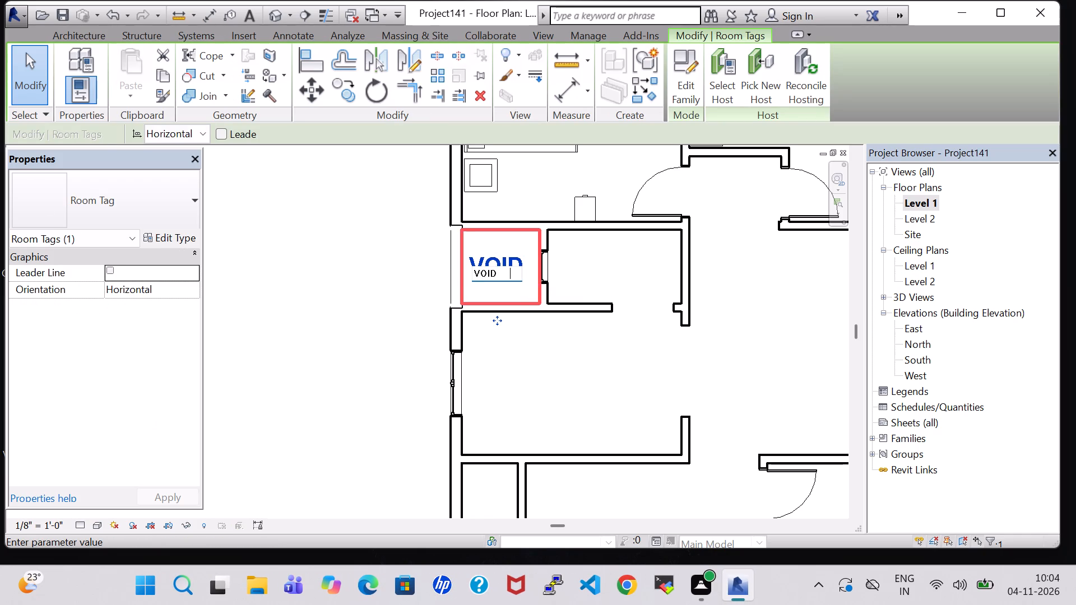
key("space")
key("space")
key("space")
key("space")
key("space")
key("space")
key("space")
type("AREA")
key("Return")
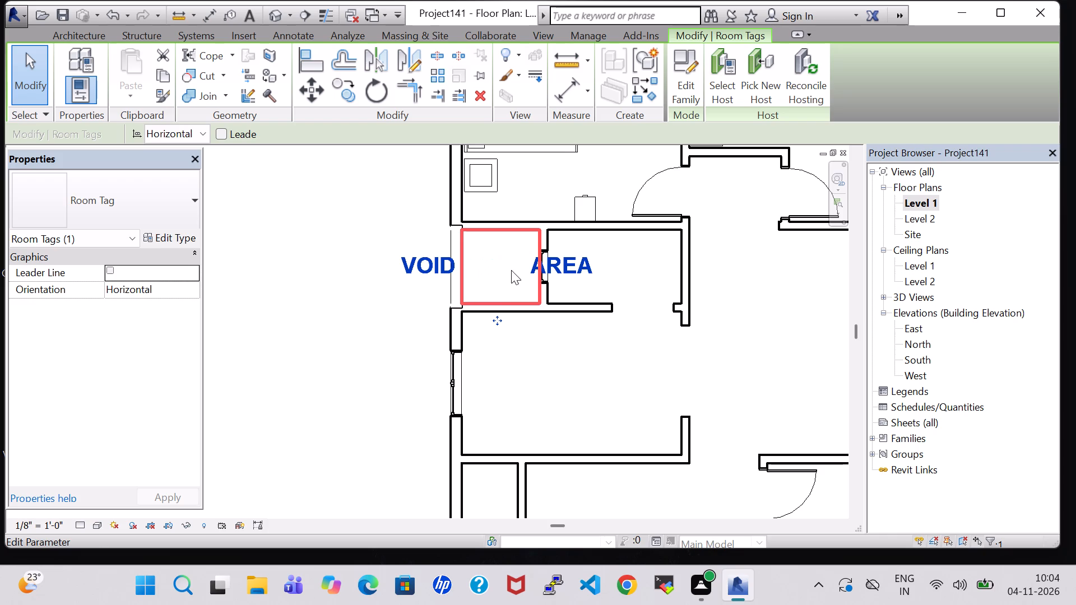
left_click(578, 268)
left_click(499, 274)
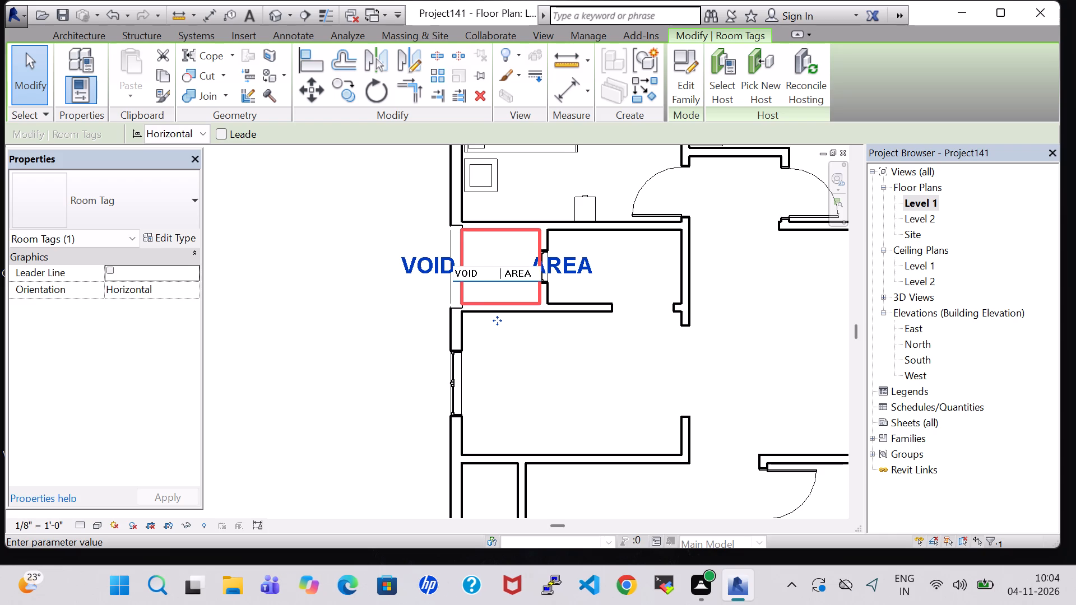
key("space")
key("space")
key("space")
key("space")
key("space")
key("Return")
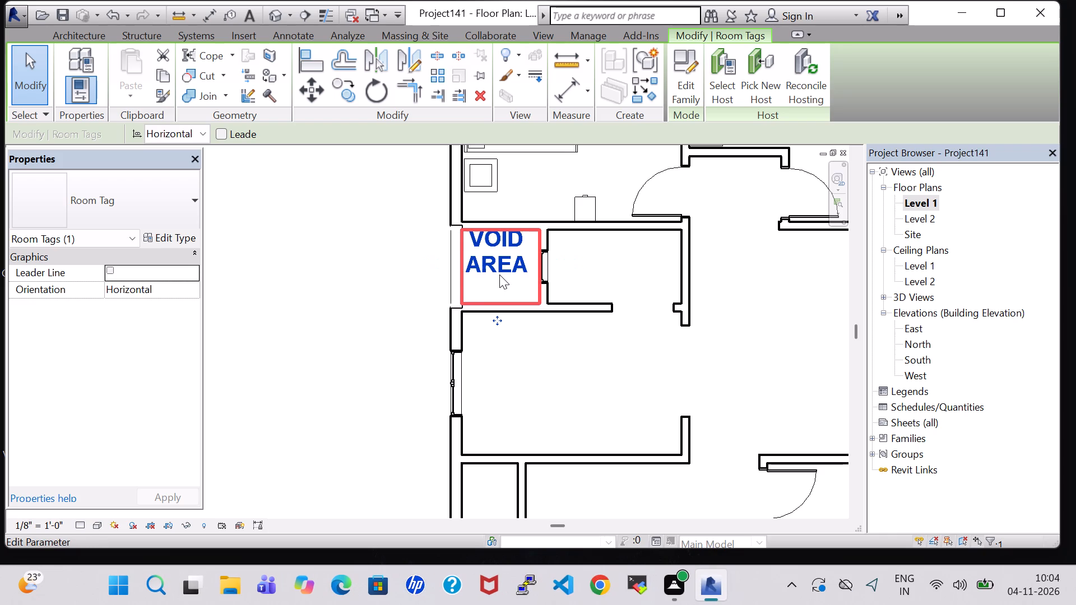
Nudge the two-line VOID AREA tag south and slightly east to centre it within its small enclosure.
key("Down")
key("Down")
key("Down")
key("Down")
key("Right")
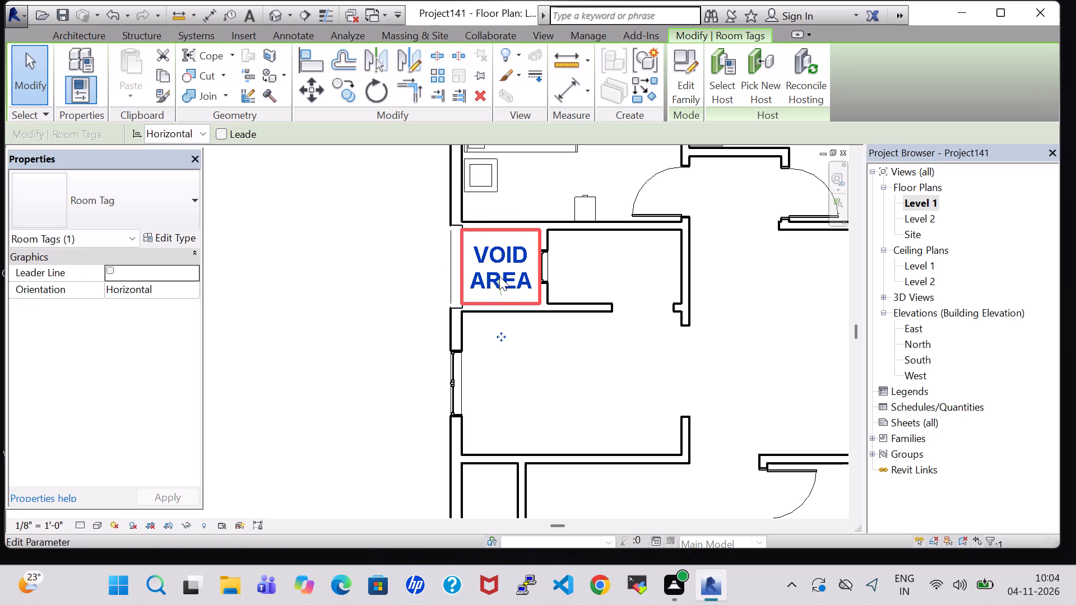
left_click(576, 365)
Load the Sink Kitchen-Double family from the US Imperial library's architectural plumbing fixtures, in the Sinks folder.
scroll(556, 358, "down", 3)
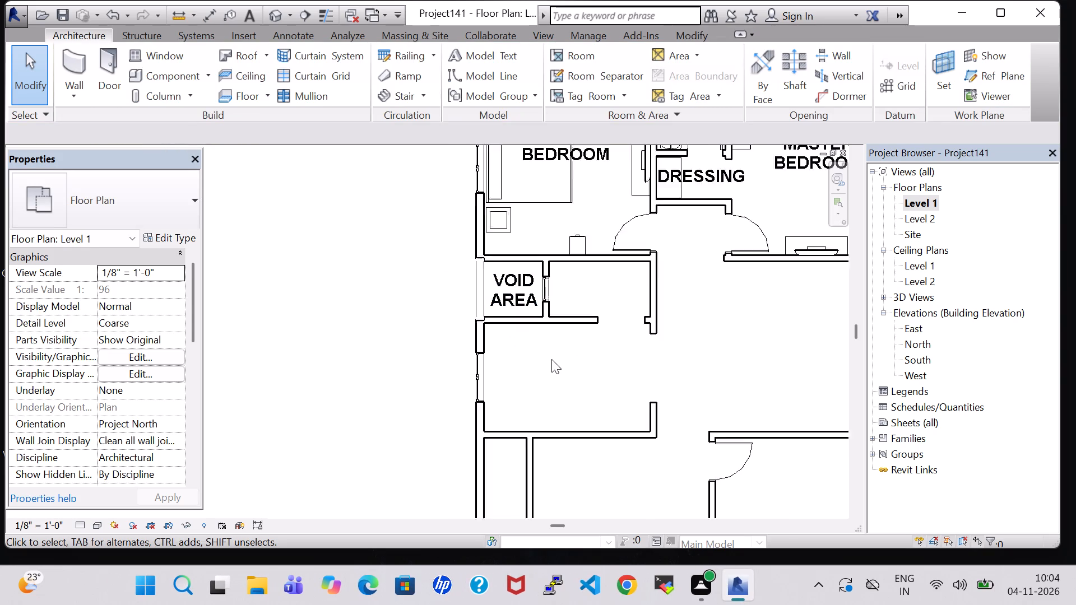
scroll(551, 359, "down", 3)
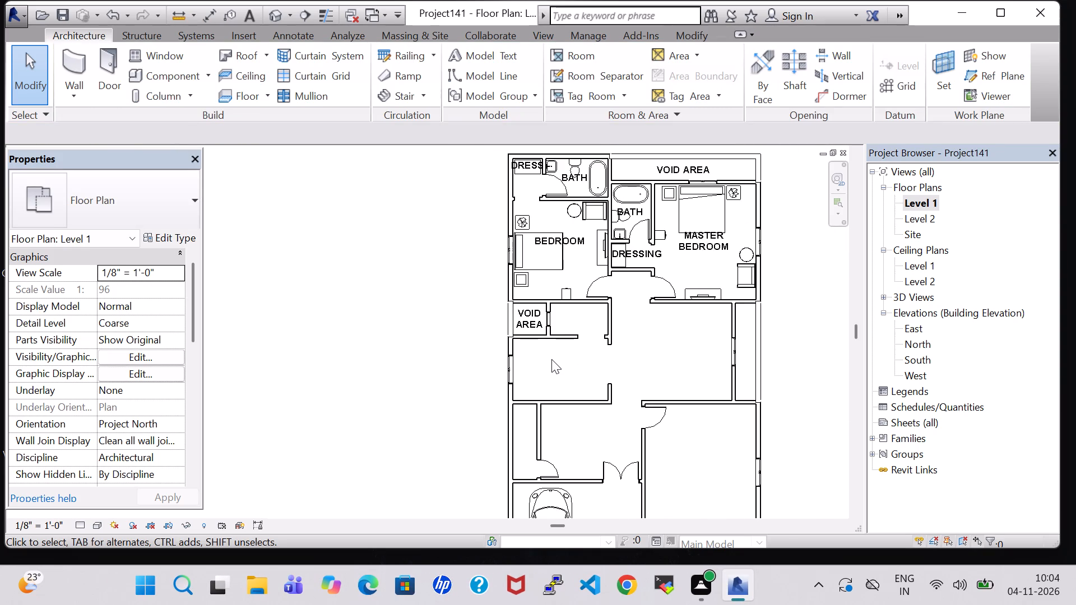
scroll(551, 359, "down", 1)
scroll(551, 359, "up", 3)
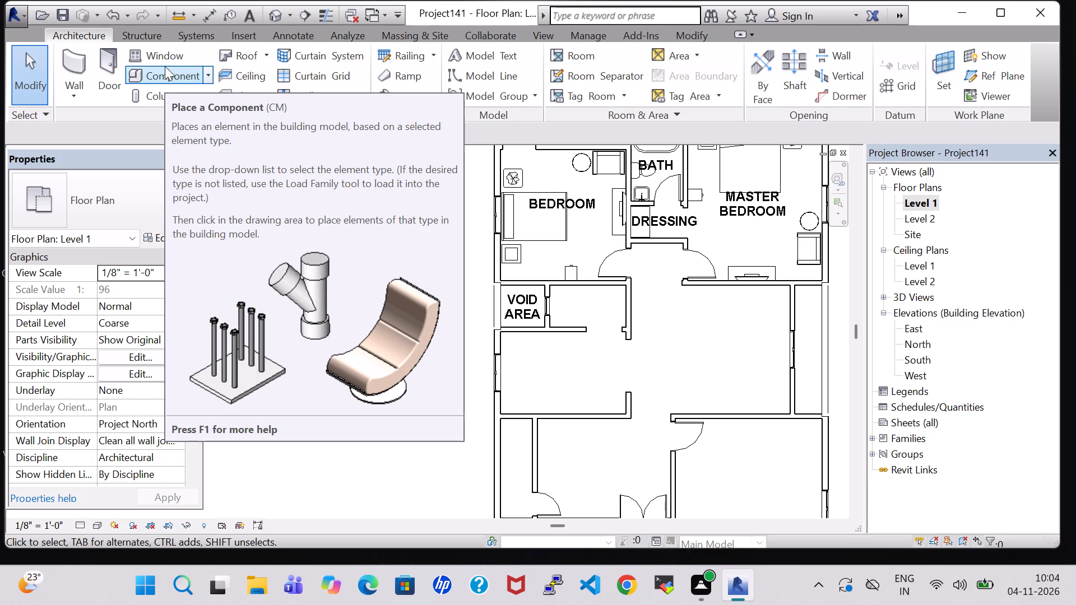
left_click(169, 75)
left_click(681, 55)
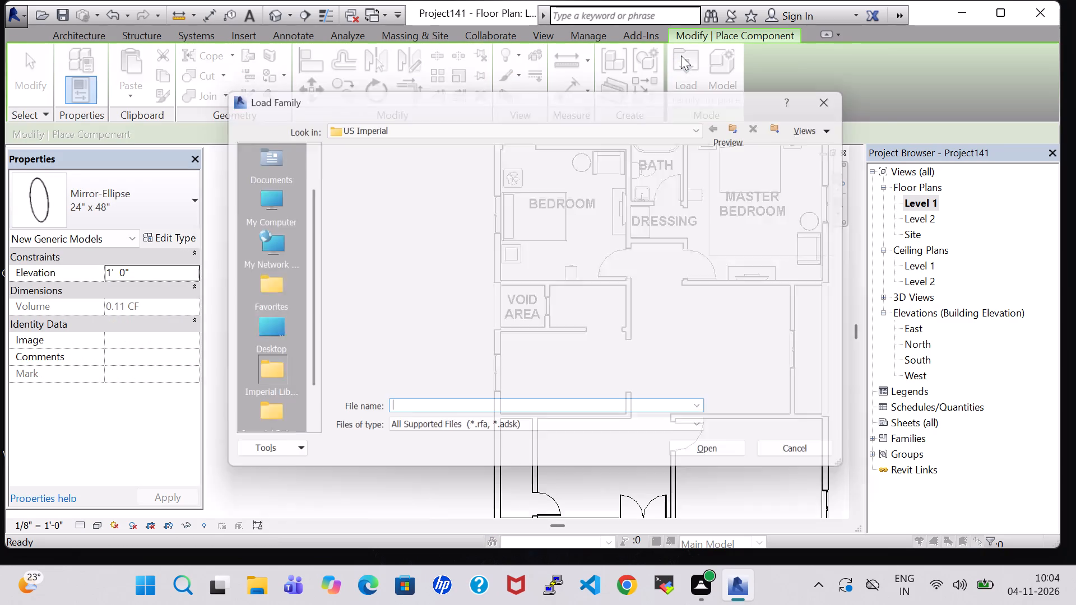
double_click(614, 395)
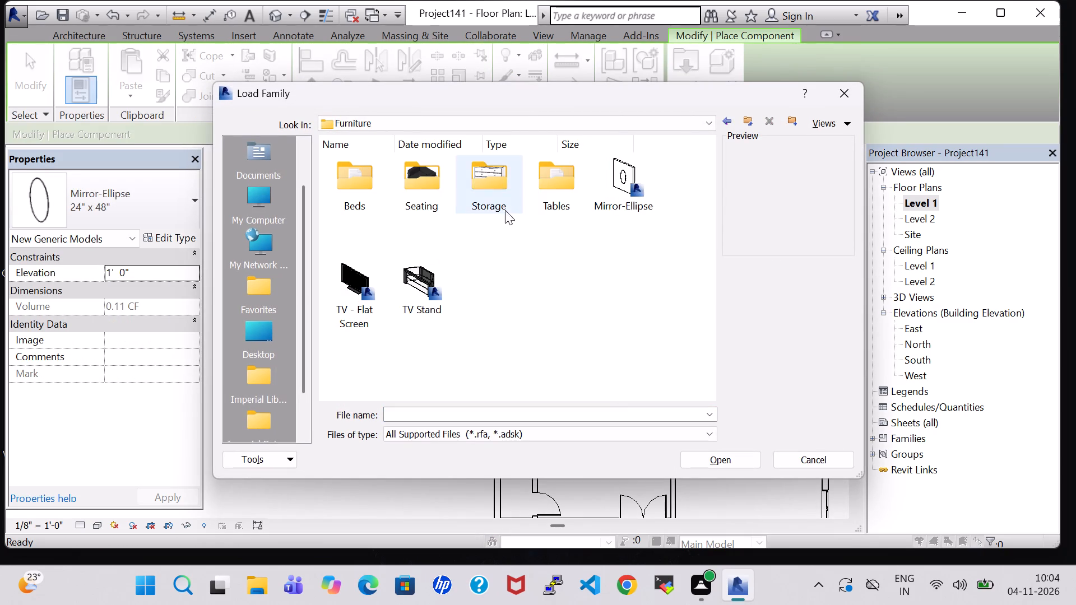
left_click(721, 122)
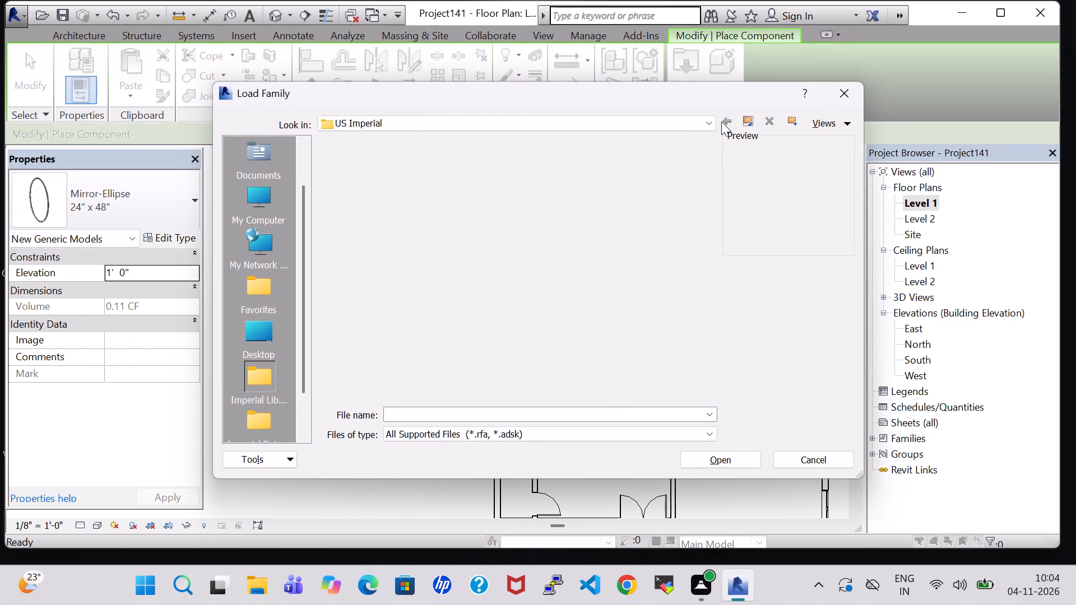
left_click(604, 305)
left_click(615, 296)
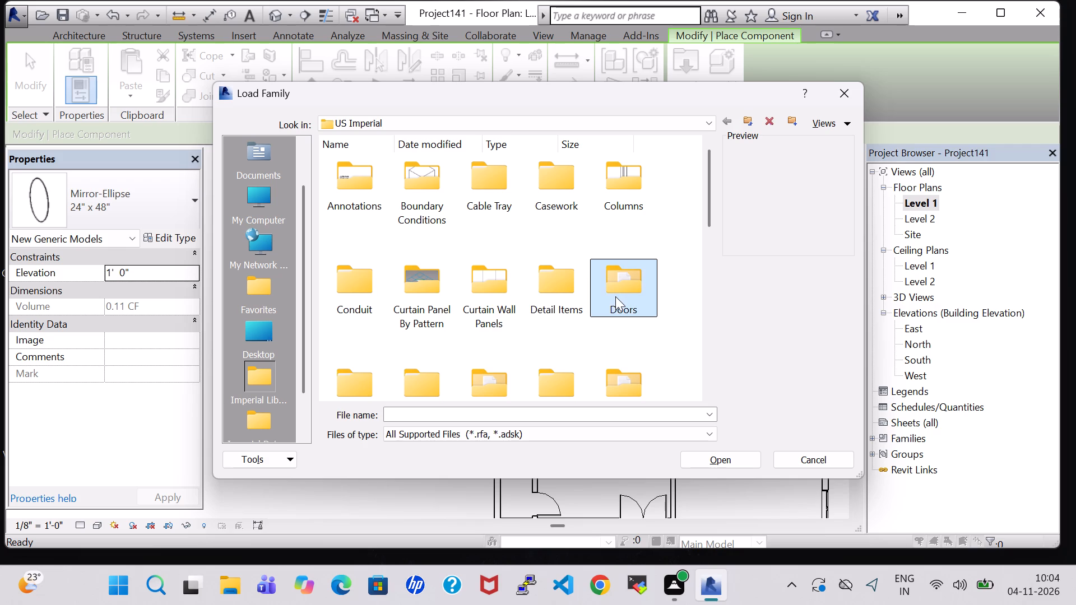
key("p")
left_click(498, 193)
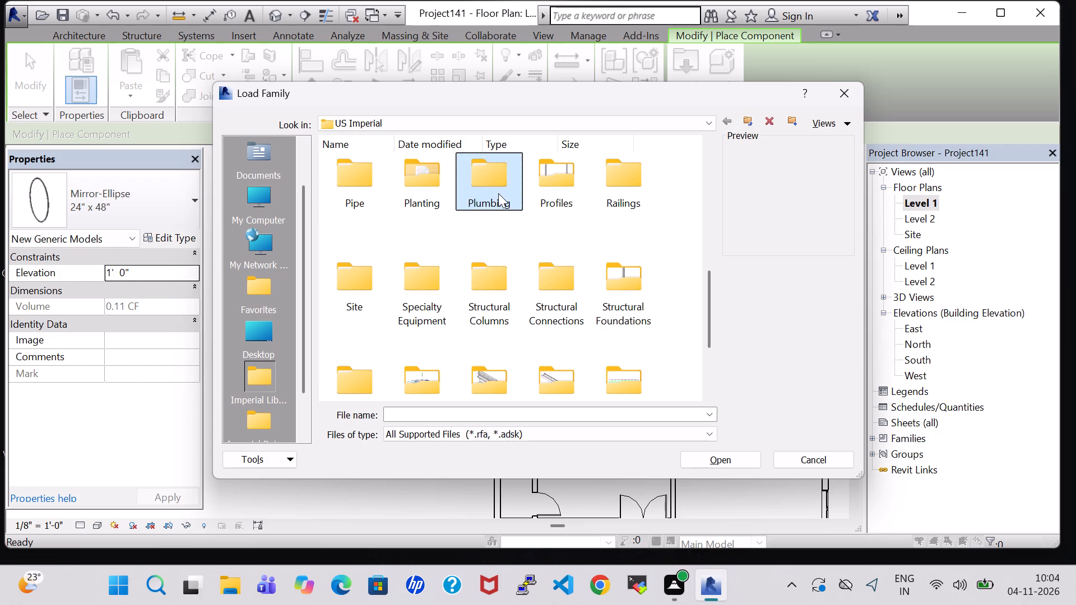
left_click(498, 193)
double_click(344, 189)
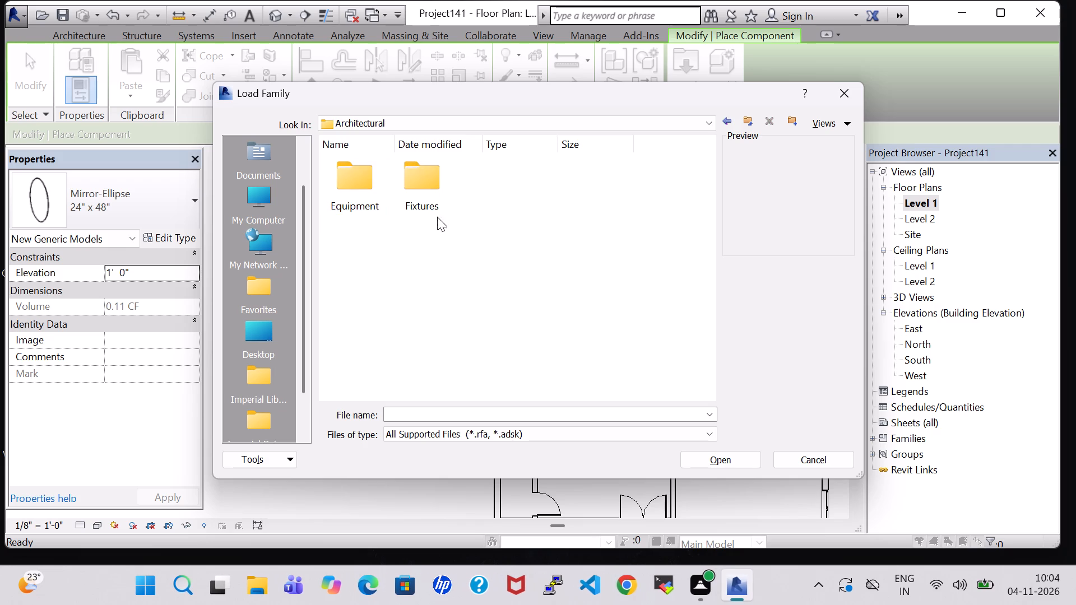
double_click(421, 183)
double_click(607, 193)
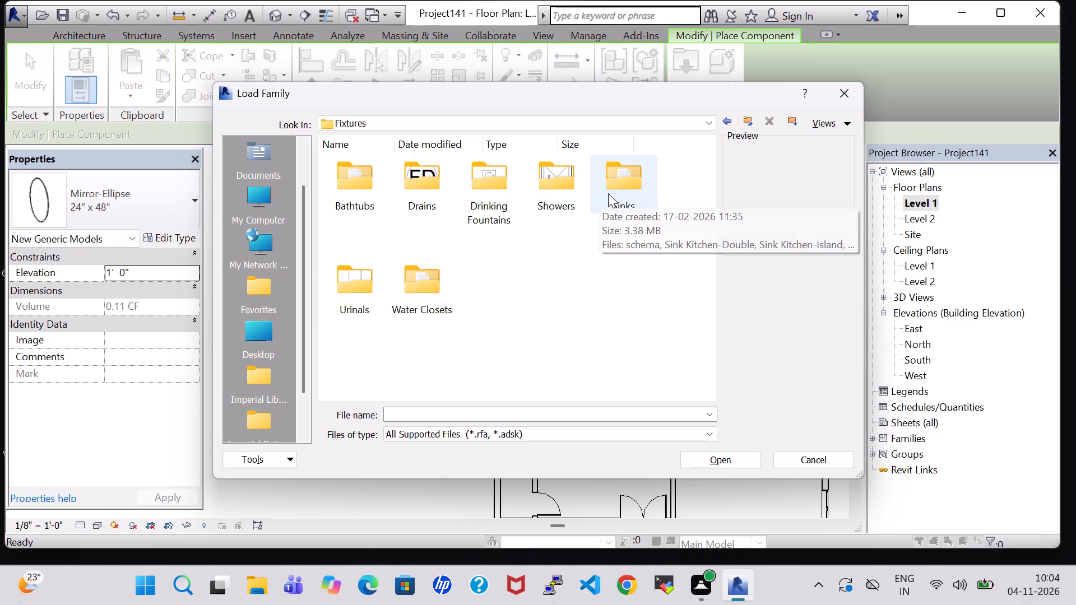
left_click(365, 164)
left_click(717, 460)
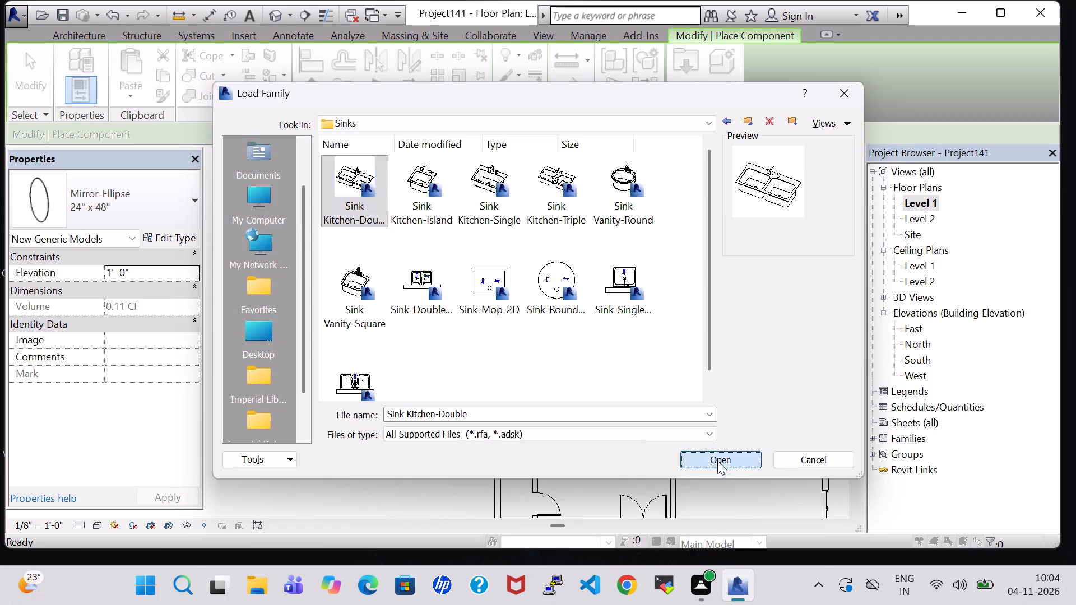
Place the 42" x 21" double kitchen sink, rotated 90 degrees, against the windowed wall just east of the VOID AREA enclosure.
scroll(588, 340, "up", 6)
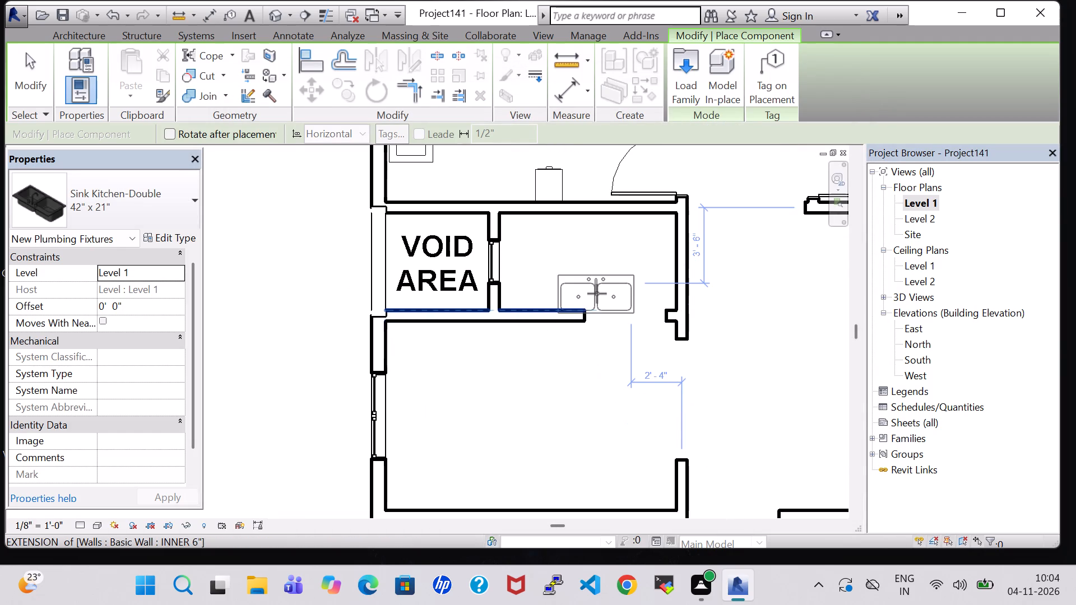
scroll(597, 291, "left", 1)
key("space")
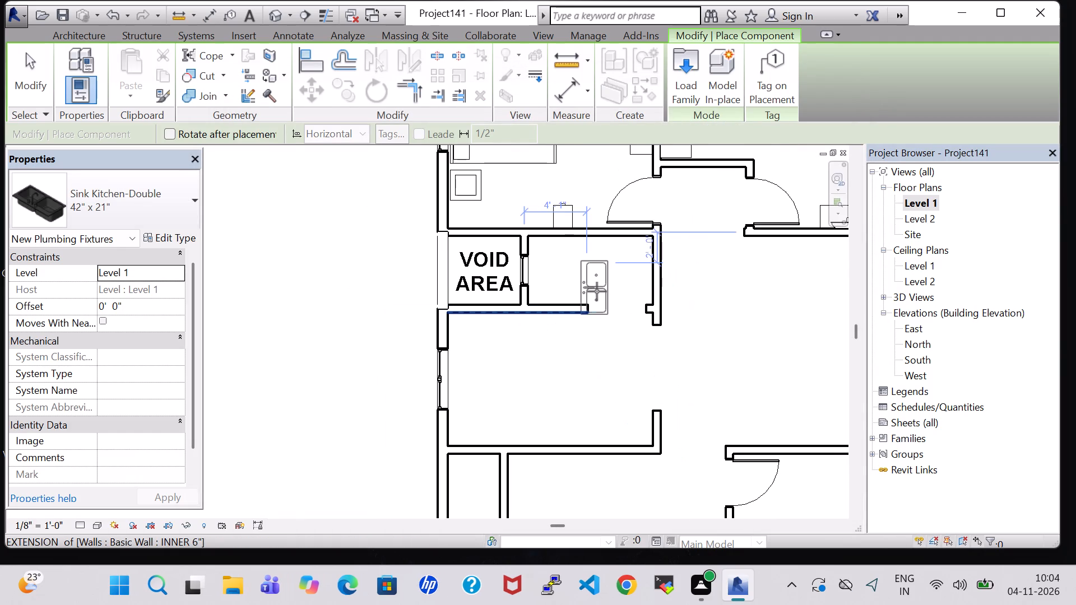
scroll(552, 278, "up", 5)
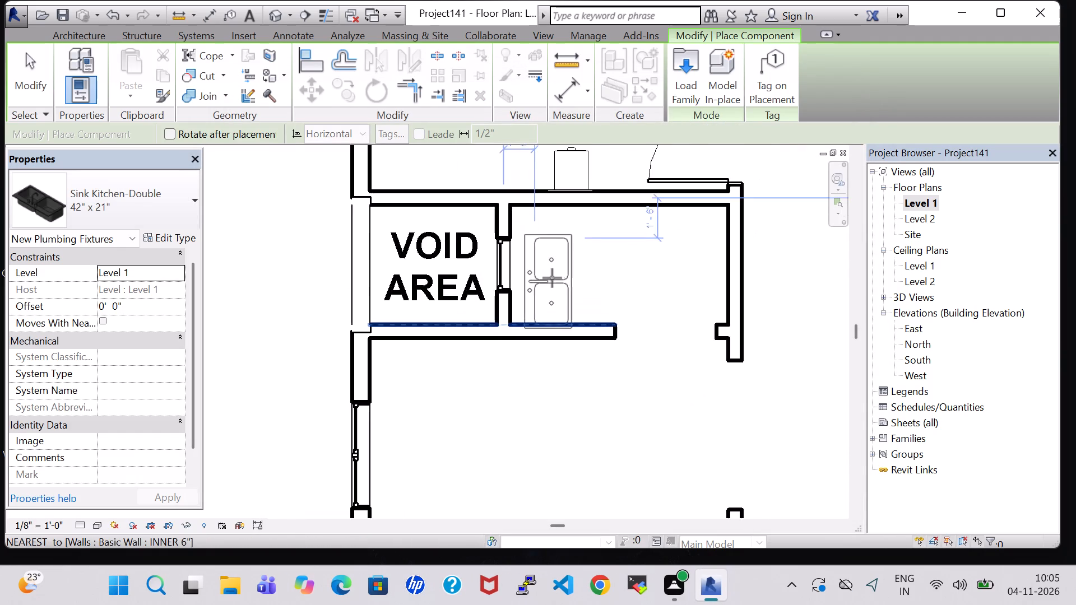
left_click(535, 262)
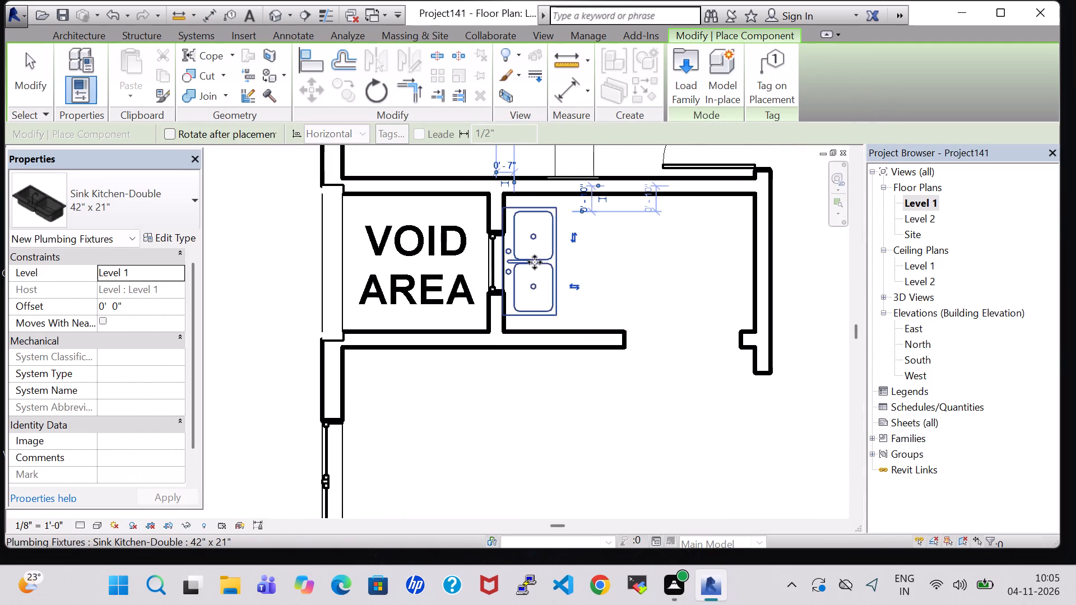
key("Escape")
key("Escape")
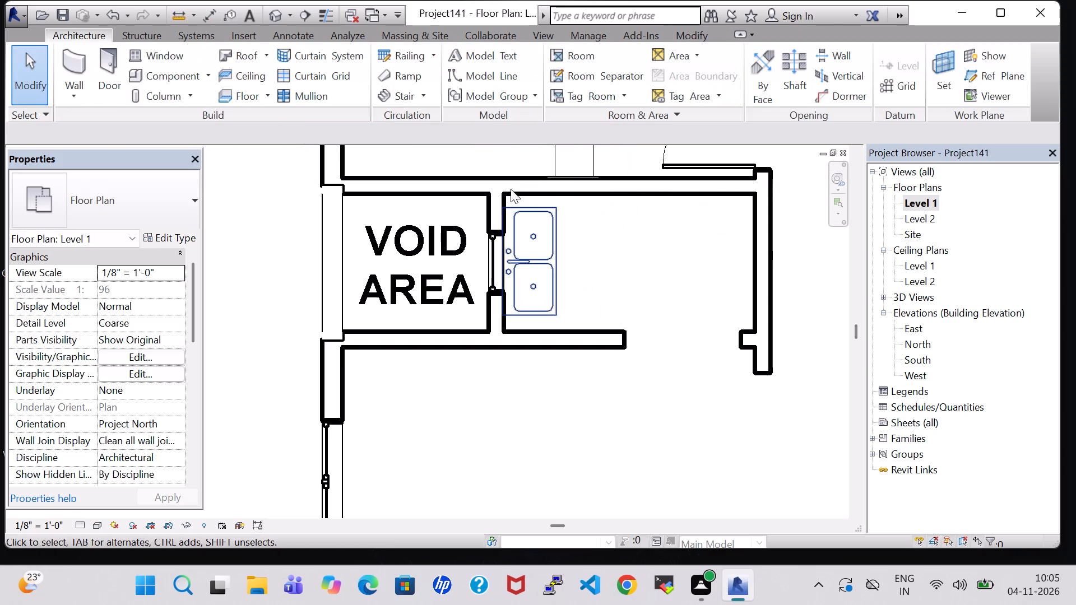
Load the Dishwasher family from the US Imperial library's Specialty Equipment, Domestic folder.
left_click(175, 68)
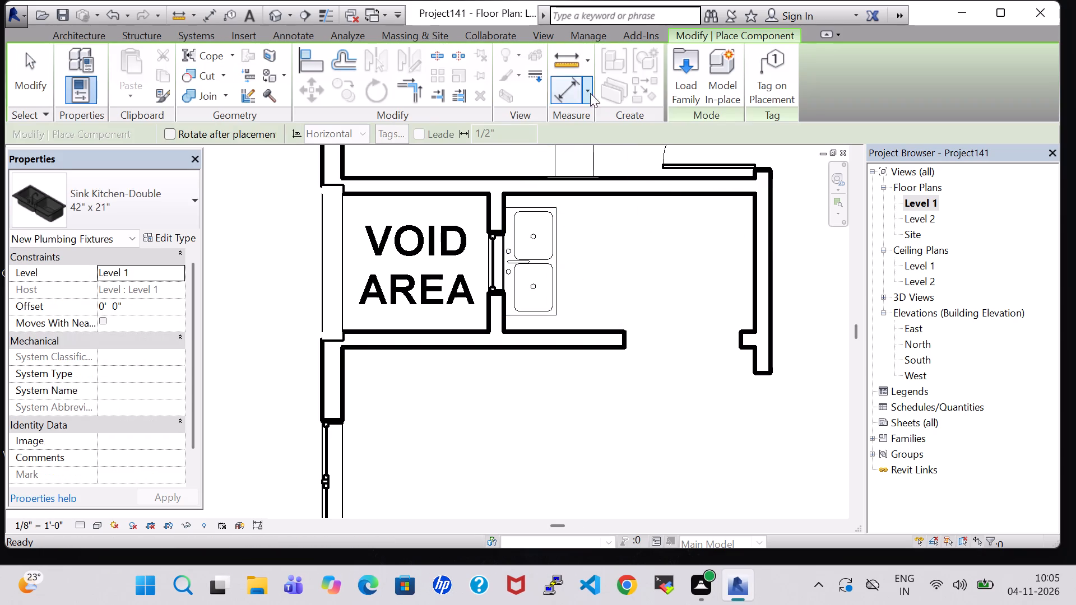
left_click(685, 83)
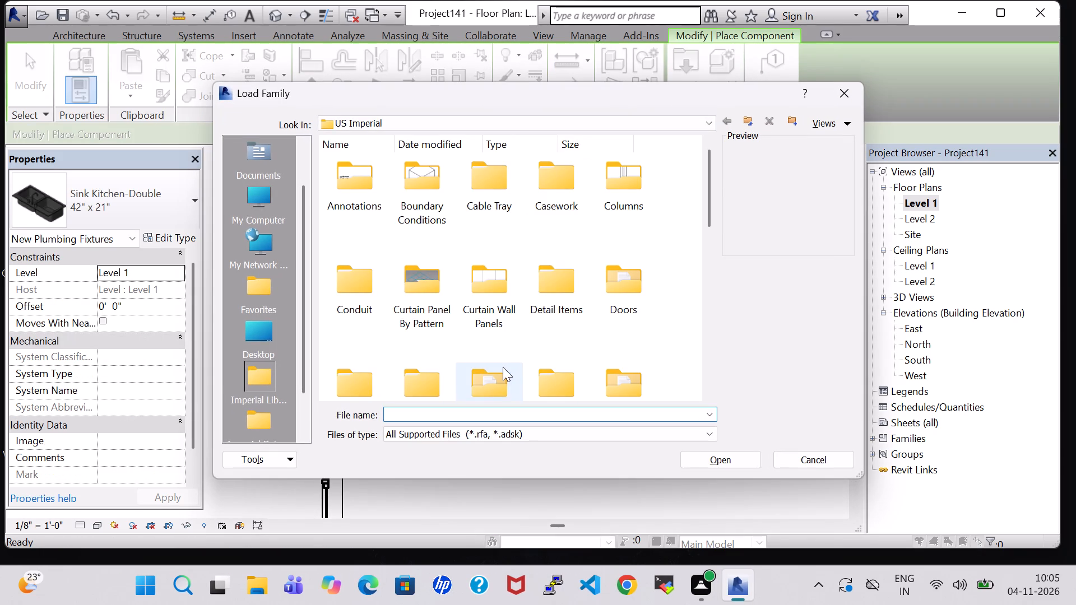
left_click(503, 367)
key("s")
double_click(424, 219)
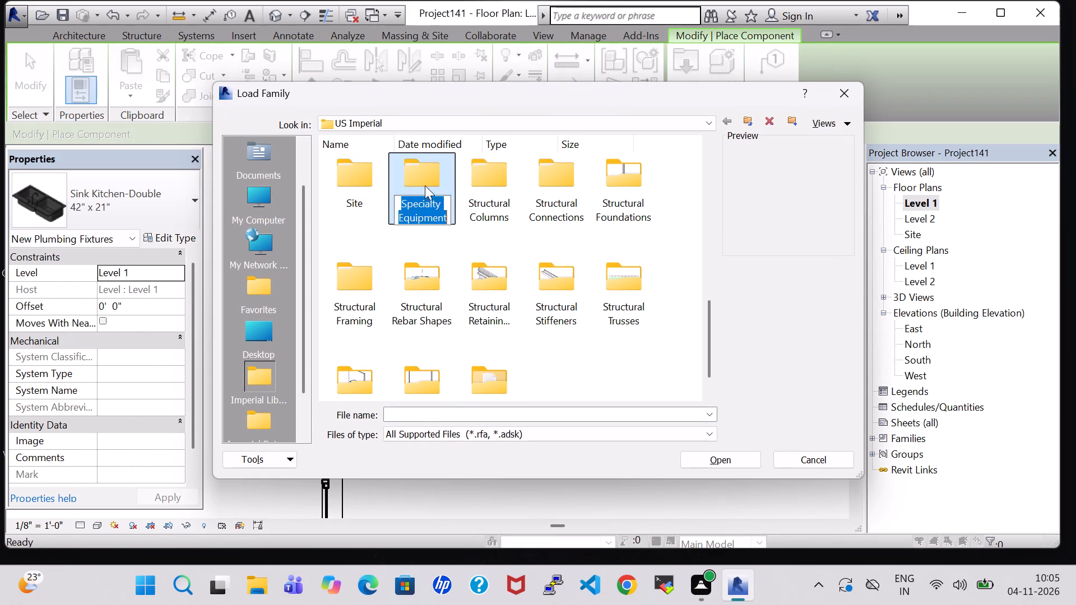
double_click(425, 185)
left_click(595, 352)
double_click(421, 190)
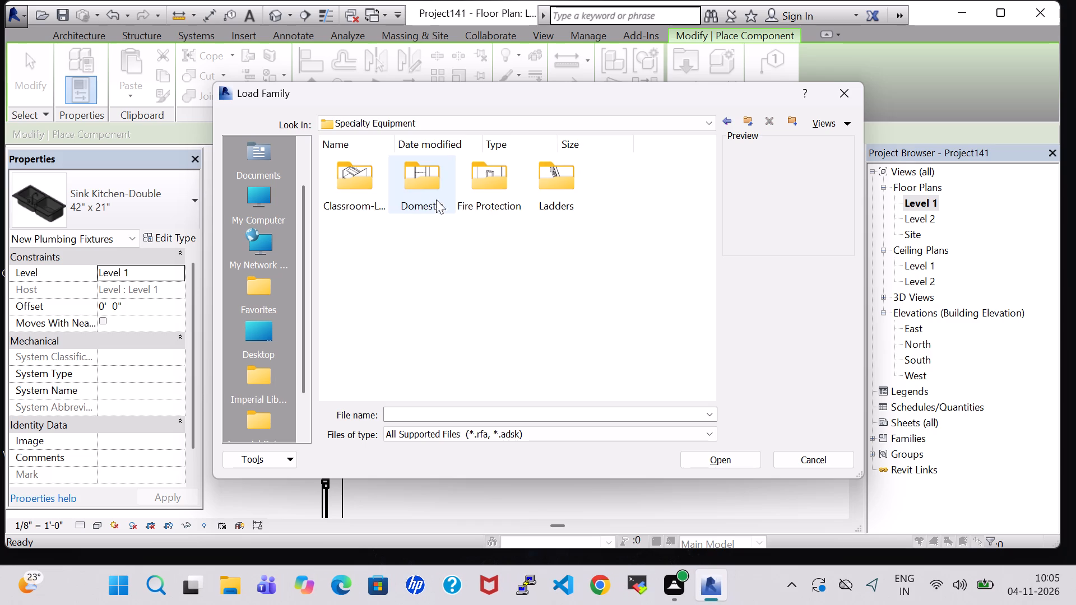
double_click(435, 196)
scroll(462, 263, "down", 2)
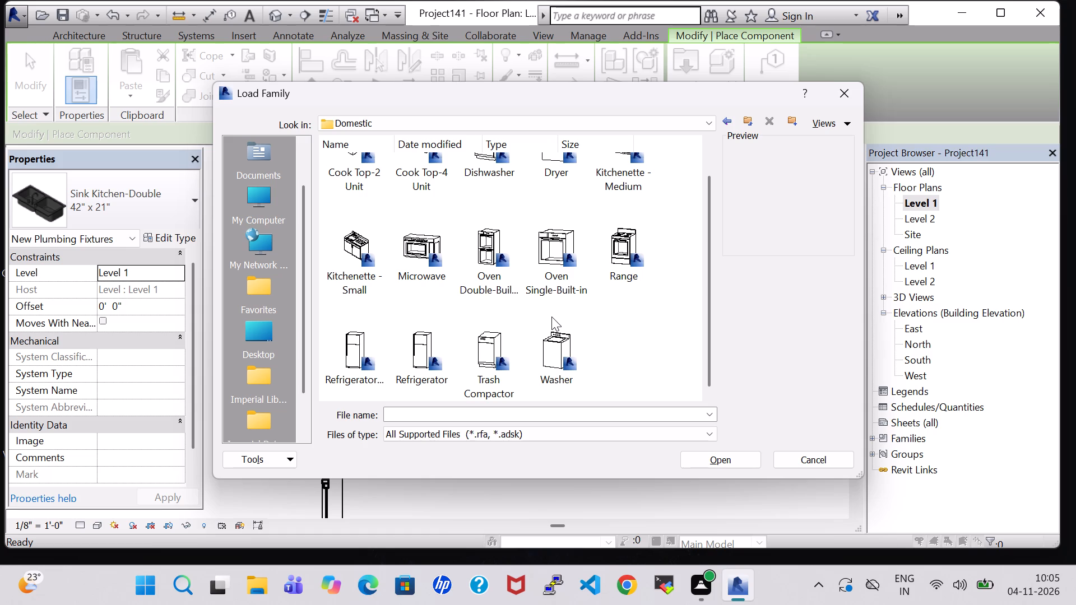
scroll(551, 317, "up", 1)
left_click(487, 190)
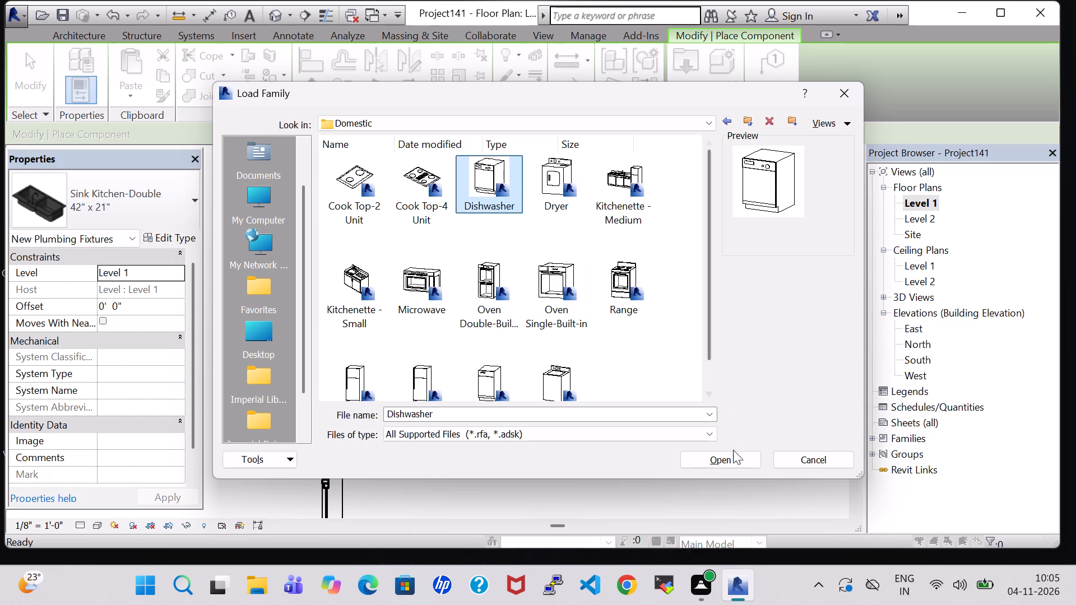
left_click(733, 463)
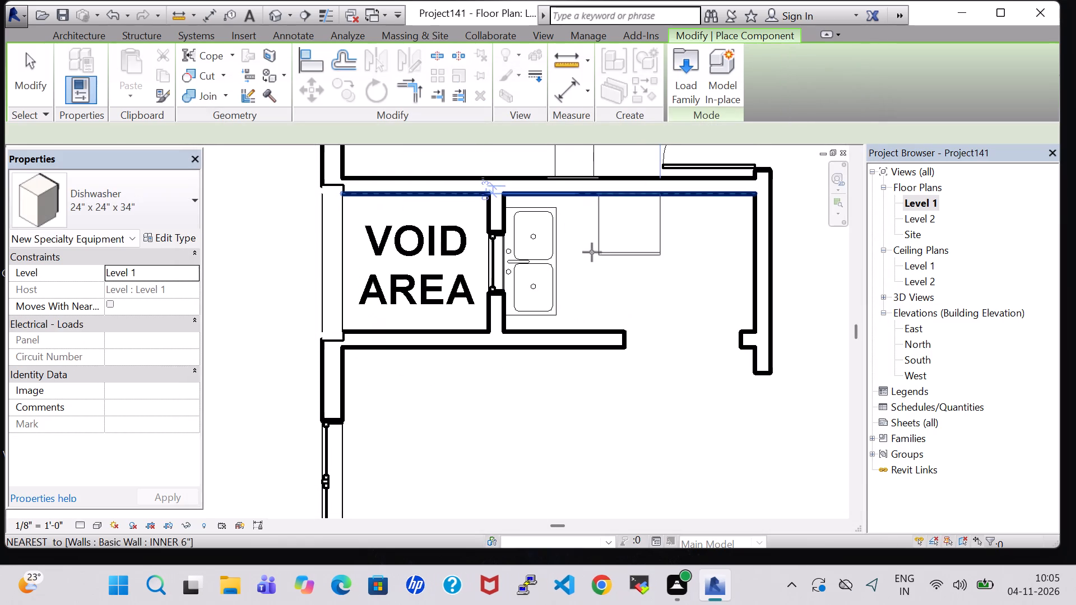
Place one 24" x 24" x 34" dishwasher east of the sink, near the kitchen's north wall.
scroll(591, 266, "up", 1)
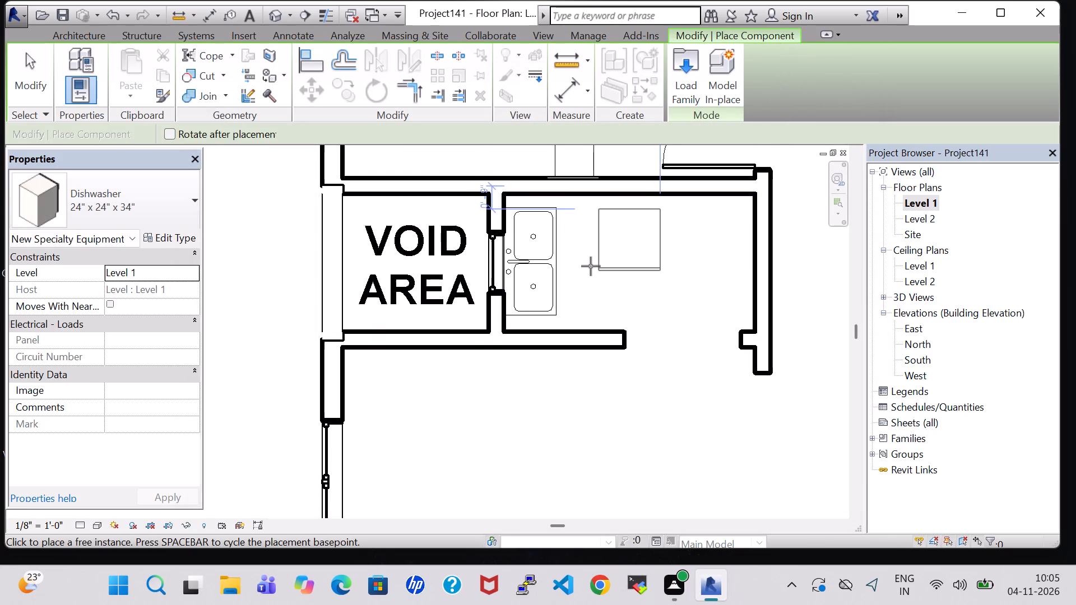
scroll(591, 266, "up", 1)
left_click(595, 258)
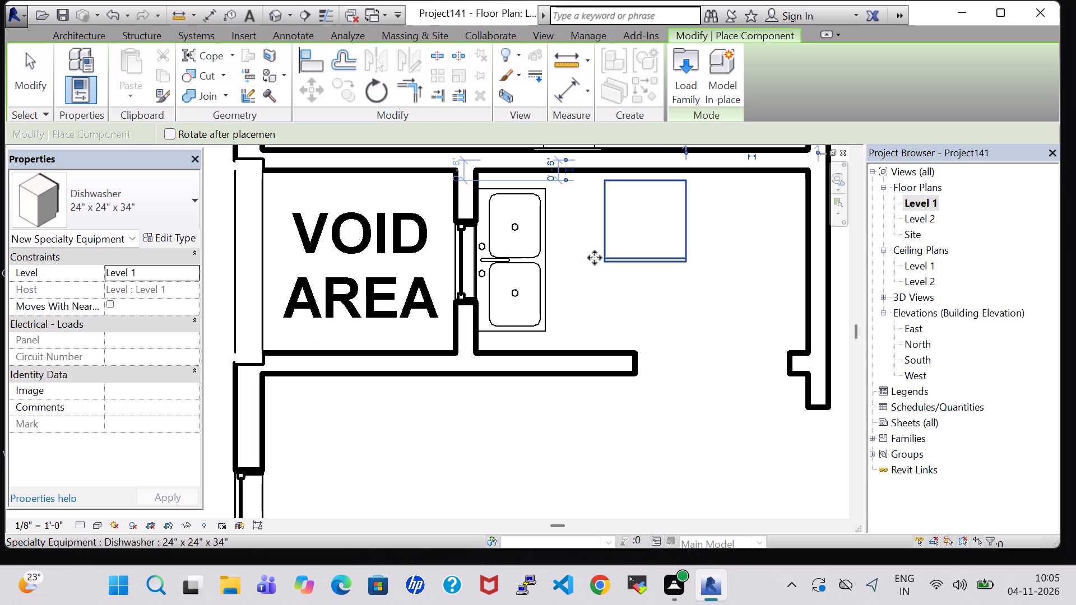
key("Escape")
key("Escape")
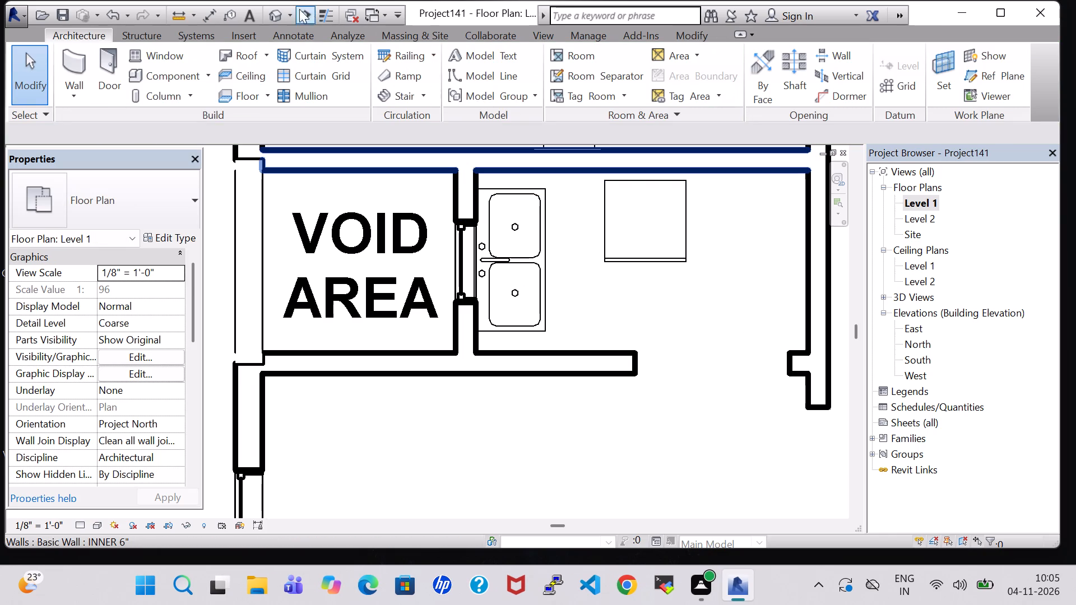
Open the default 3D view and examine how the sink and dishwasher sit relative to the kitchen window.
left_click(263, 14)
left_click(279, 20)
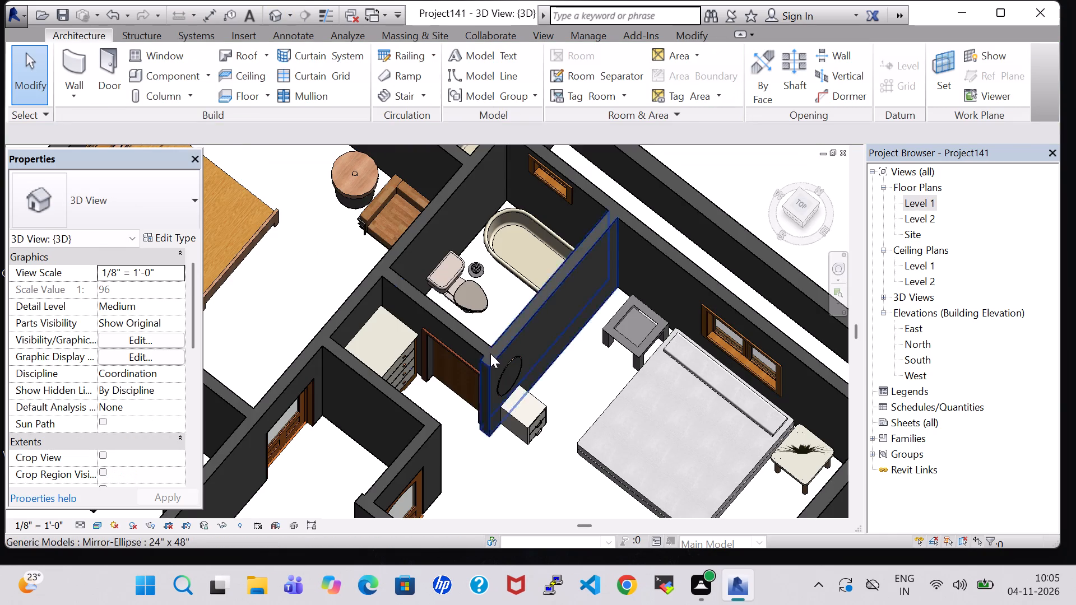
middle_click_drag(372, 301, 588, 203)
scroll(367, 288, "up", 2)
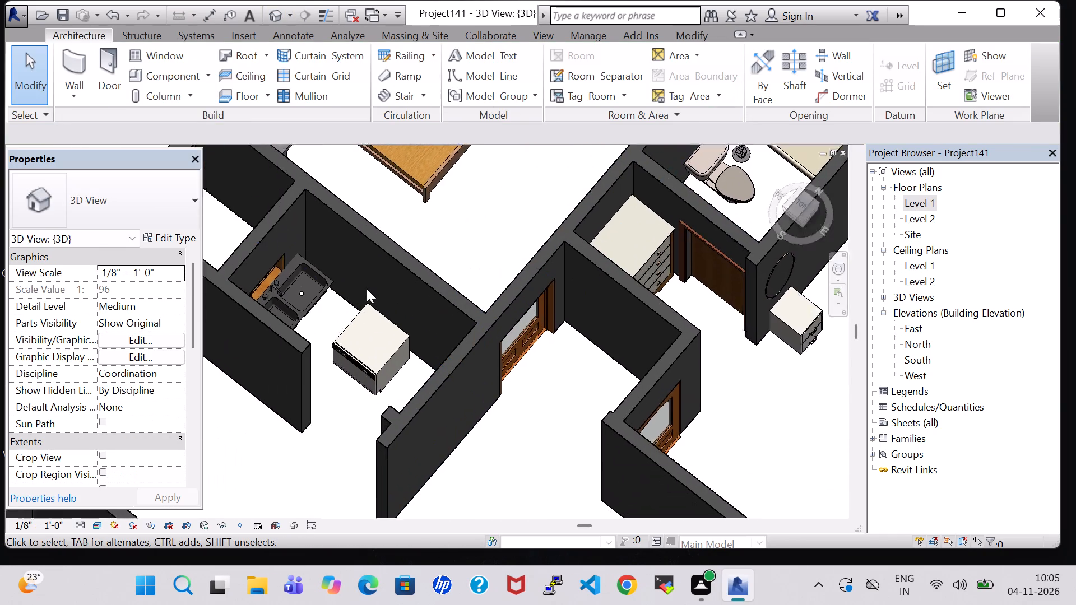
scroll(367, 288, "up", 4)
middle_click_drag(344, 288, 286, 316)
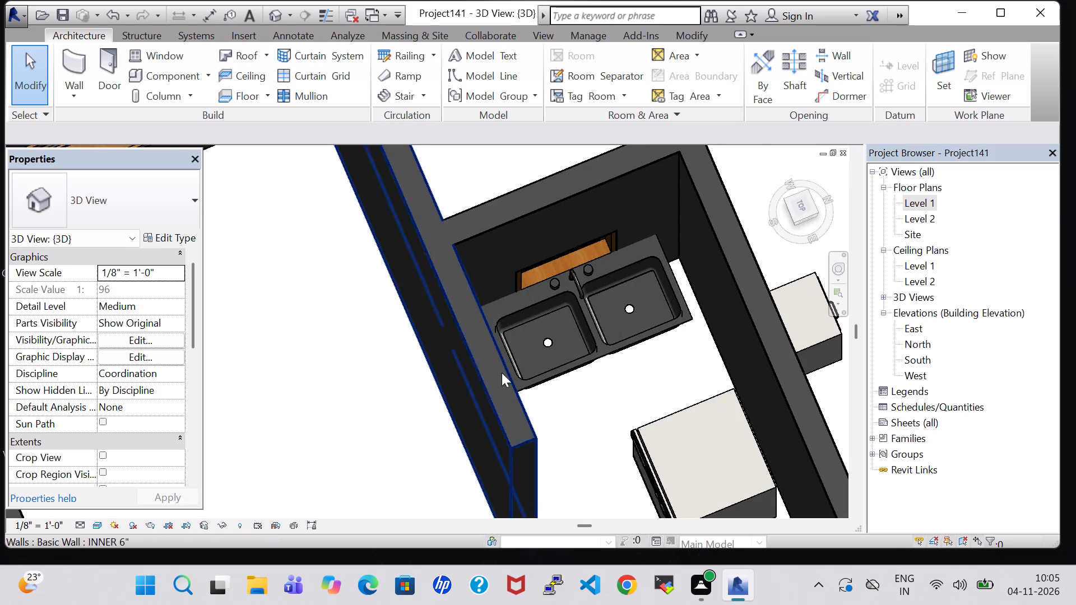
middle_click_drag(604, 407, 583, 298)
middle_click_drag(598, 324, 490, 160)
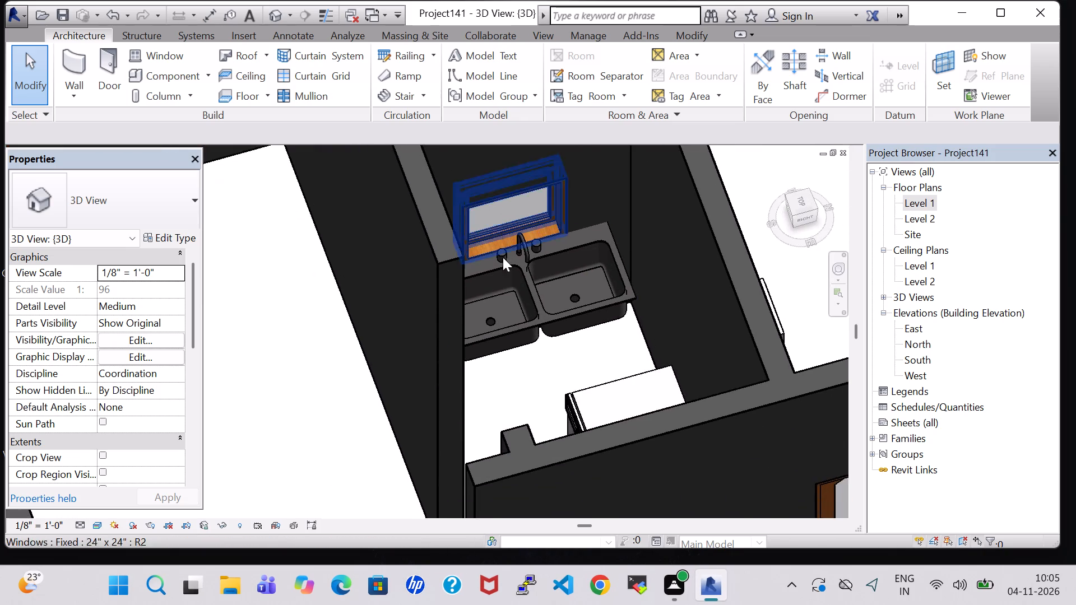
Raise the 24" x 24" fixed window behind the sink to a sill height of 3' 9".
scroll(513, 278, "up", 5)
left_click(430, 182)
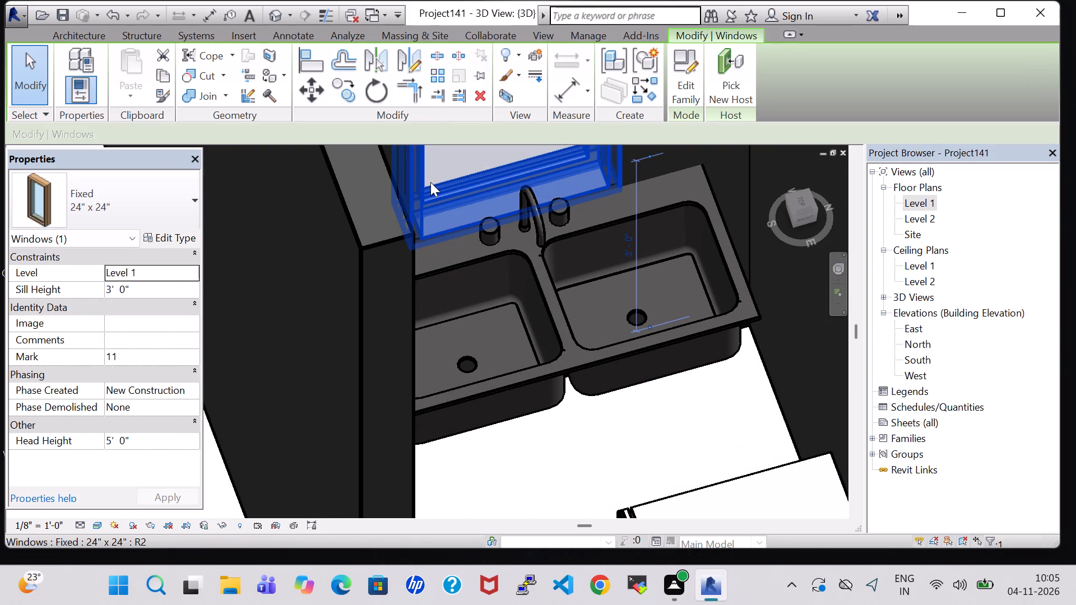
key("Up")
key("Up")
key("Up")
key("Up")
key("Up")
key("Up")
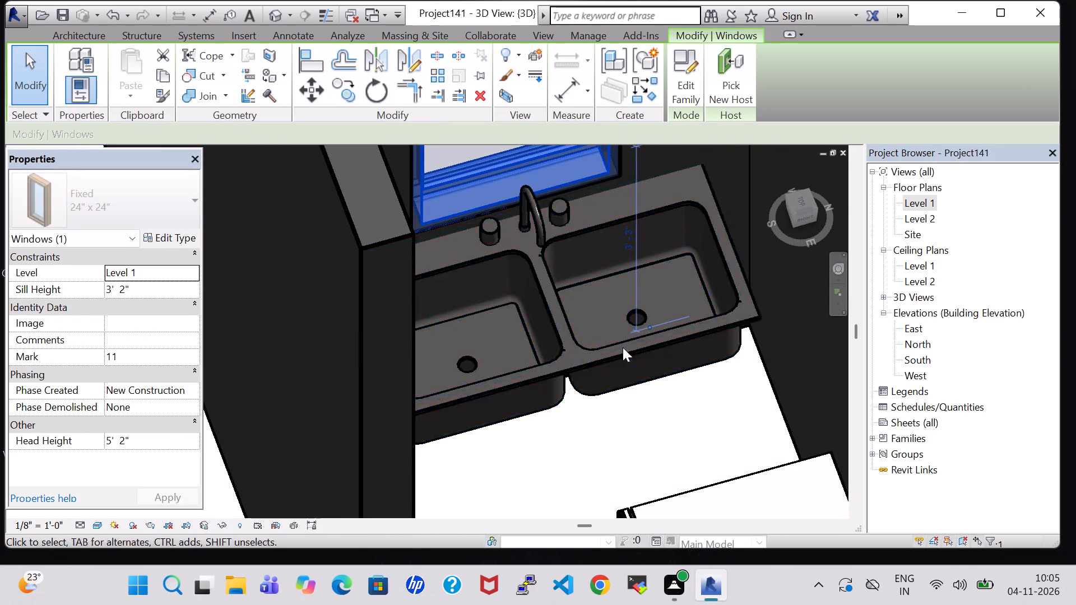
key("Up")
key("Up")
key("Up")
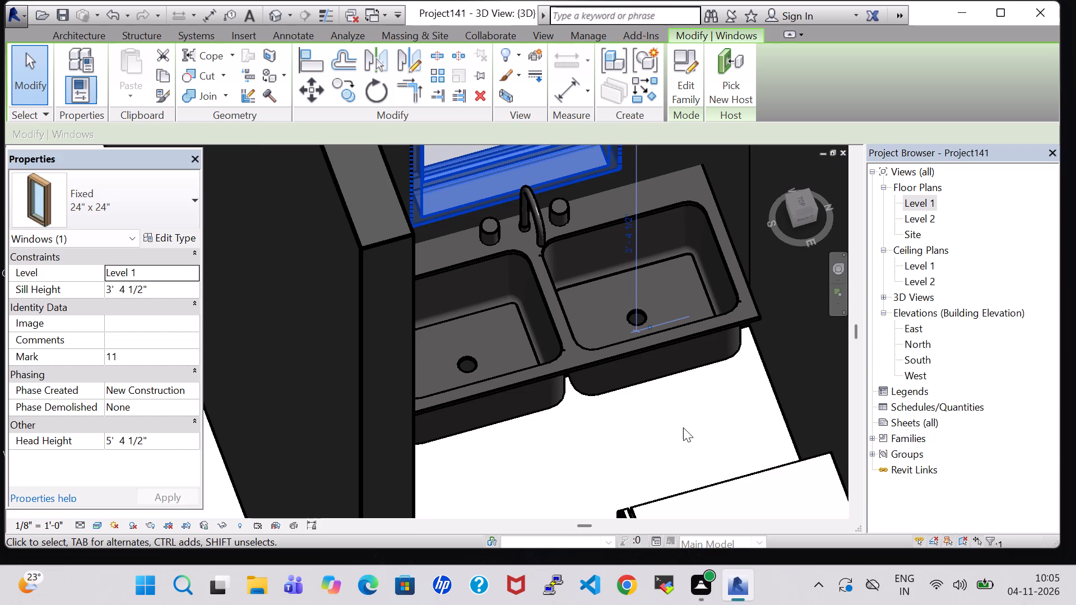
key("Up")
key("Up")
key("Up")
key("Up")
key("Up")
key("Up")
key("Up")
key("Up")
key("Up")
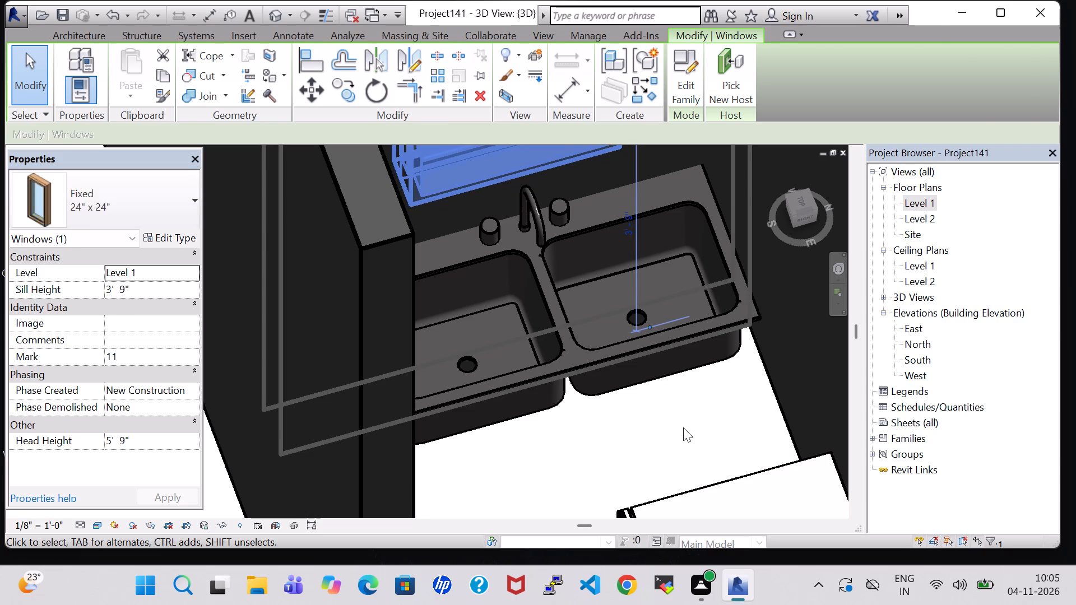
left_click(683, 427)
Inspect the raised window's clearance above the sink tap, and the dishwasher and surrounding kitchen walls in 3D.
middle_click_drag(671, 465, 632, 432, "shift")
middle_click_drag(769, 444, 398, 224)
middle_click_drag(685, 338, 687, 292)
scroll(685, 338, "up", 1)
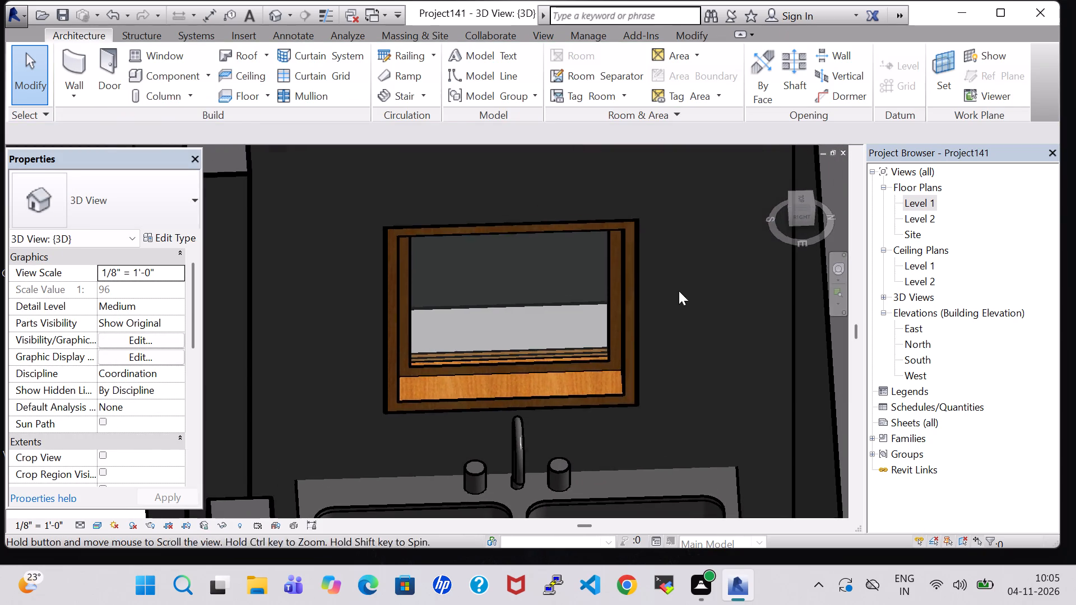
middle_click_drag(601, 384, 609, 197)
scroll(609, 200, "down", 3)
middle_click_drag(609, 202, 609, 213, "shift")
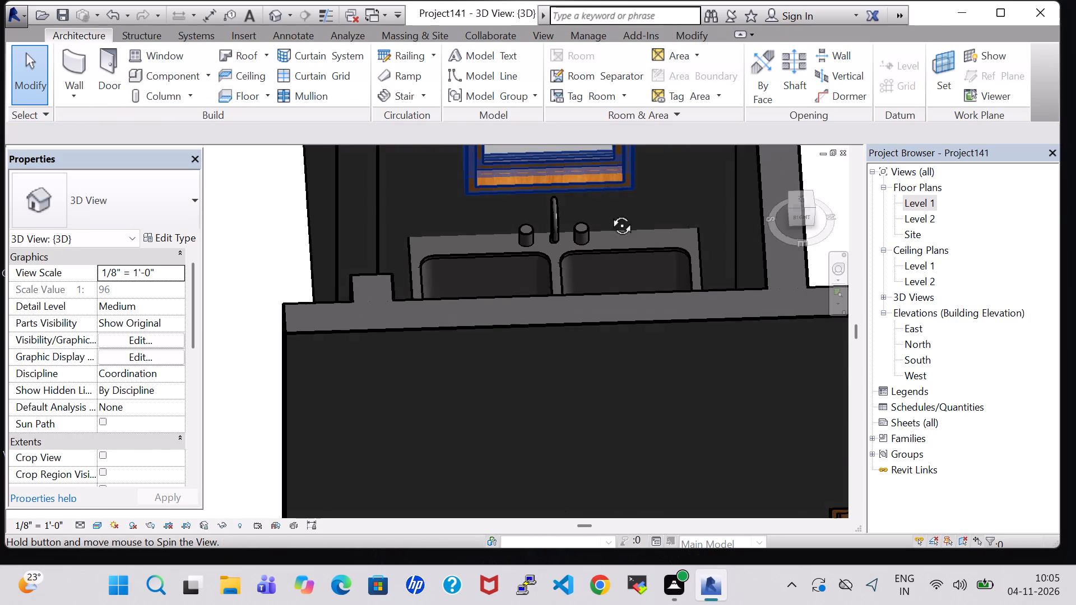
middle_click_drag(609, 213, 606, 252, "shift")
middle_click_drag(593, 214, 590, 314)
middle_click_drag(536, 299, 548, 299, "shift")
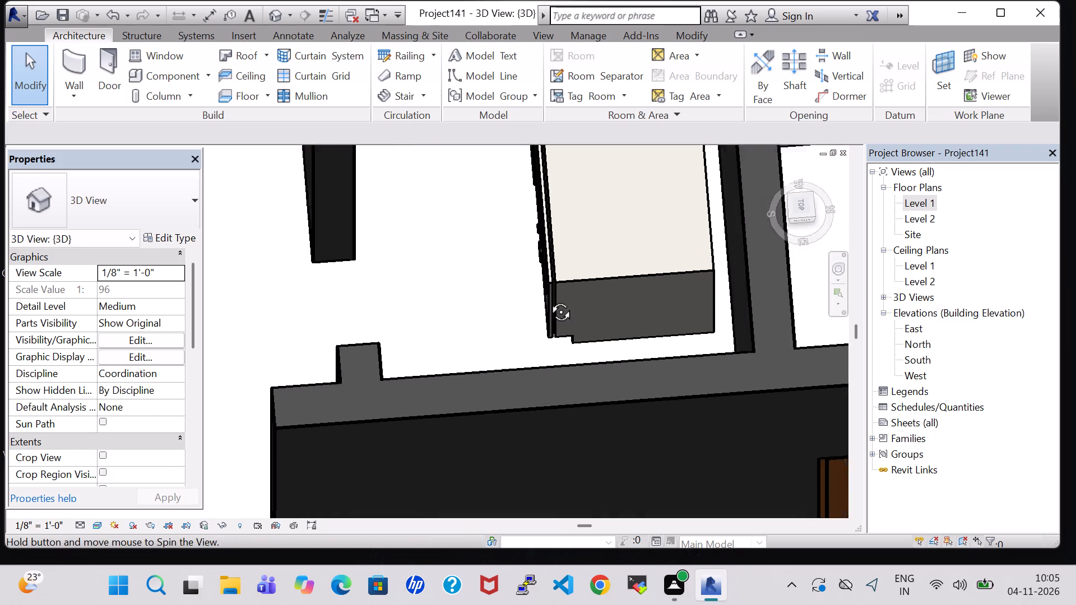
middle_click_drag(548, 299, 602, 291, "shift")
middle_click_drag(438, 248, 966, 336)
scroll(601, 245, "down", 3)
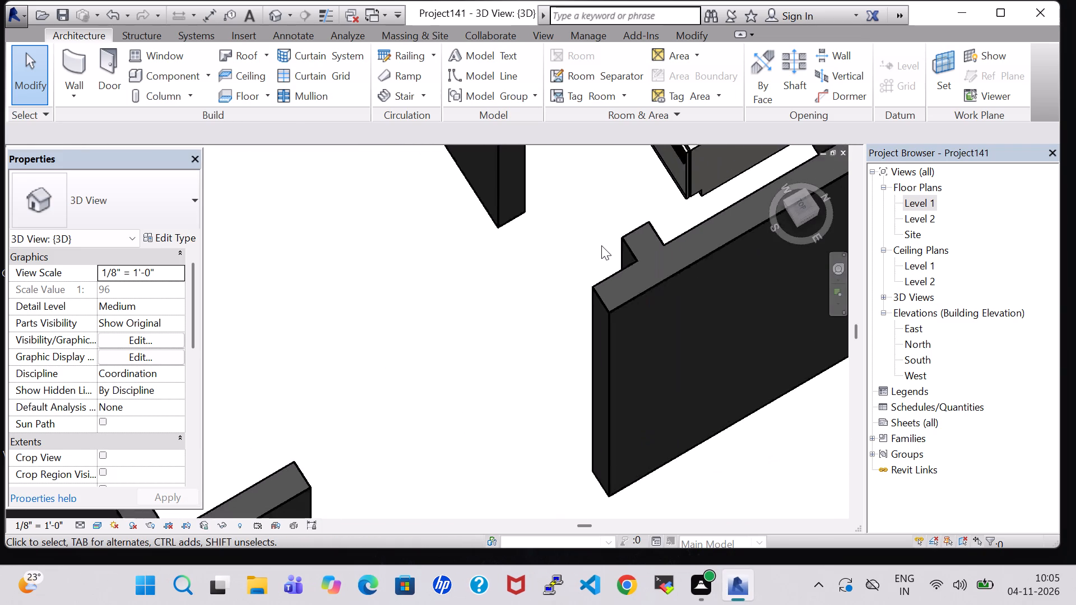
scroll(601, 245, "down", 1)
middle_click_drag(495, 249, 553, 266)
middle_click_drag(418, 225, 396, 429)
middle_click_drag(345, 406, 374, 399, "shift")
middle_click_drag(312, 387, 457, 257)
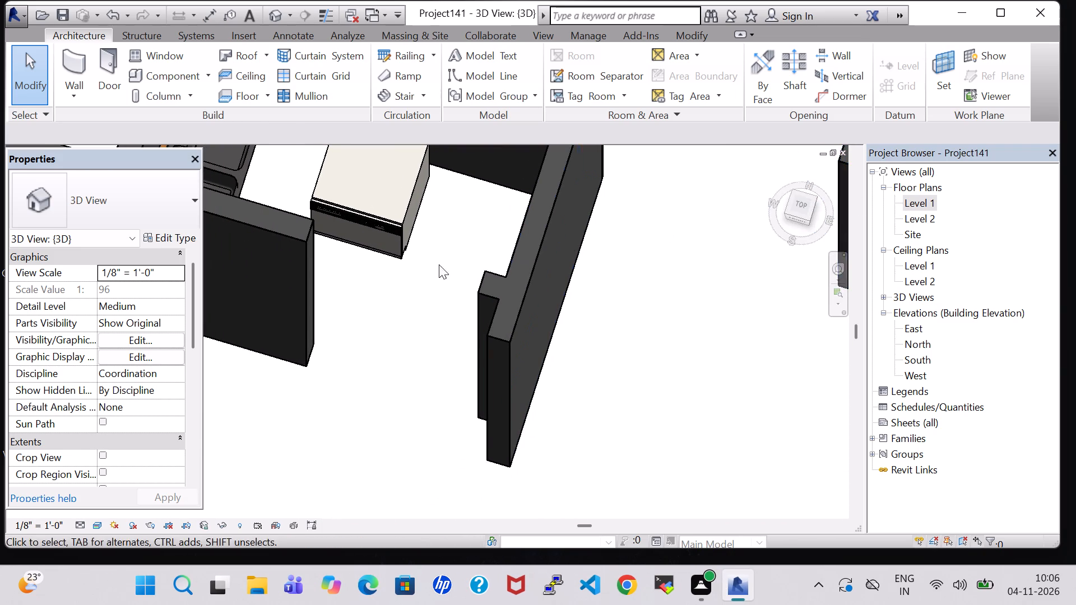
Create a round floor drain similar to the bathroom's, placed on the Level 1 work plane between the kitchen sink and dishwasher.
middle_click_drag(425, 267, 412, 356, "shift")
scroll(406, 270, "down", 9)
middle_click_drag(447, 246, 438, 353)
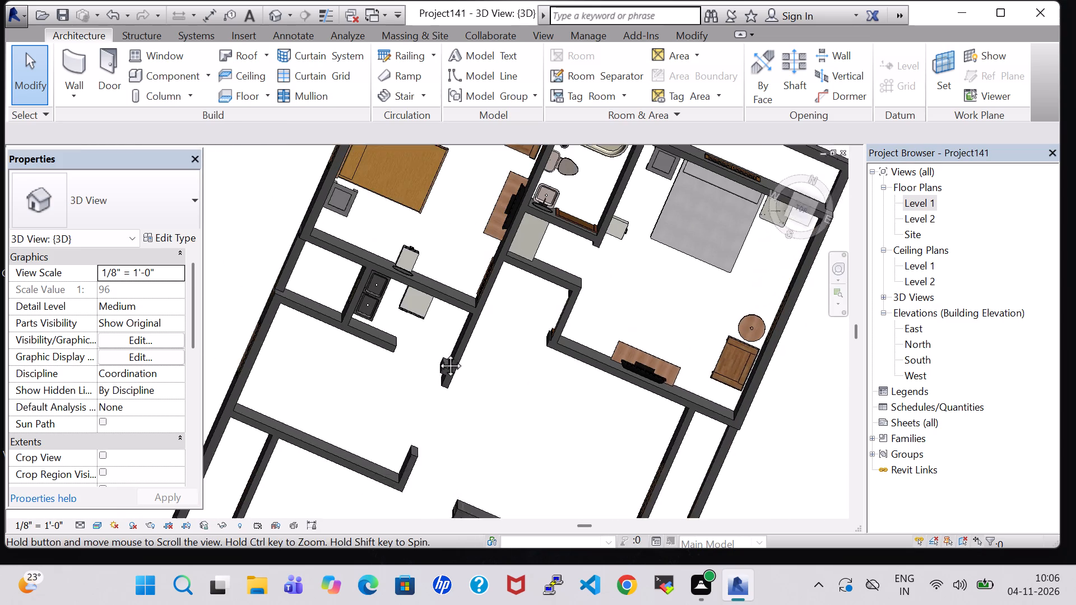
middle_click_drag(438, 353, 460, 420)
left_click(583, 230)
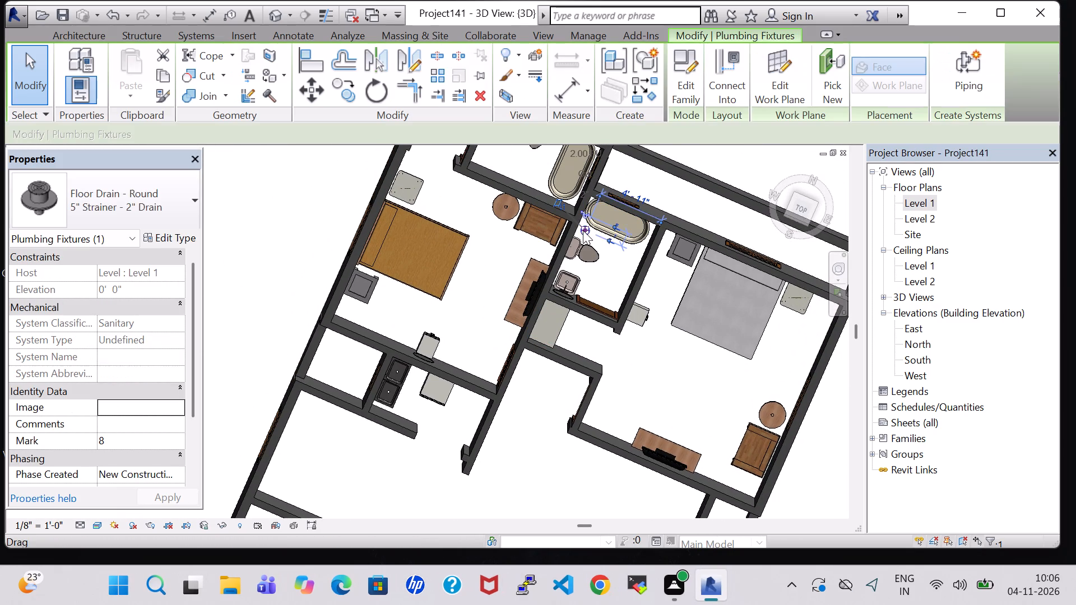
right_click(583, 230)
left_click(667, 294)
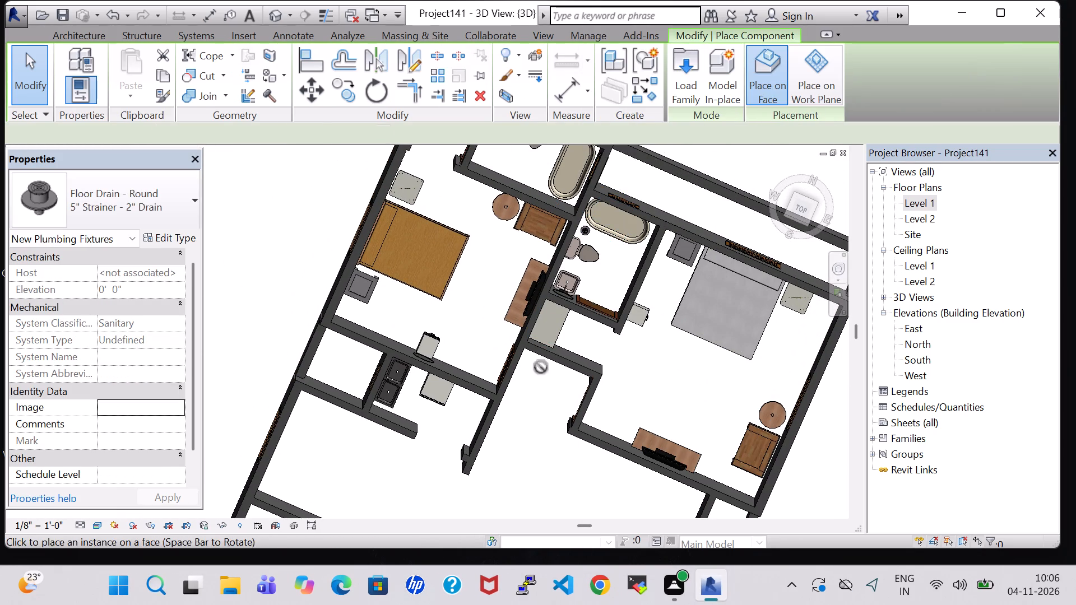
left_click(803, 86)
scroll(418, 397, "up", 6)
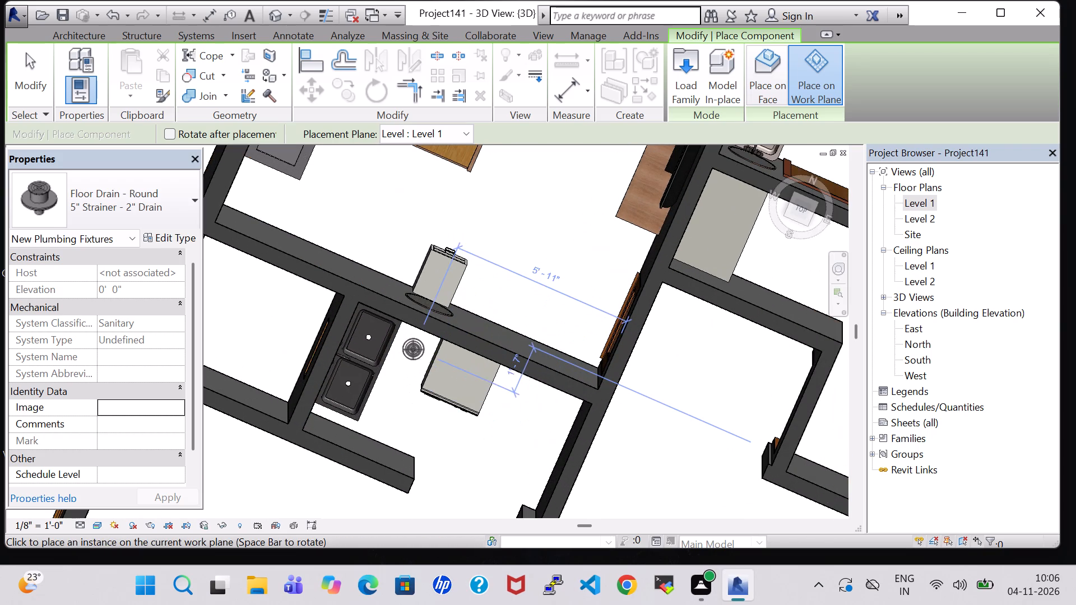
left_click(421, 351)
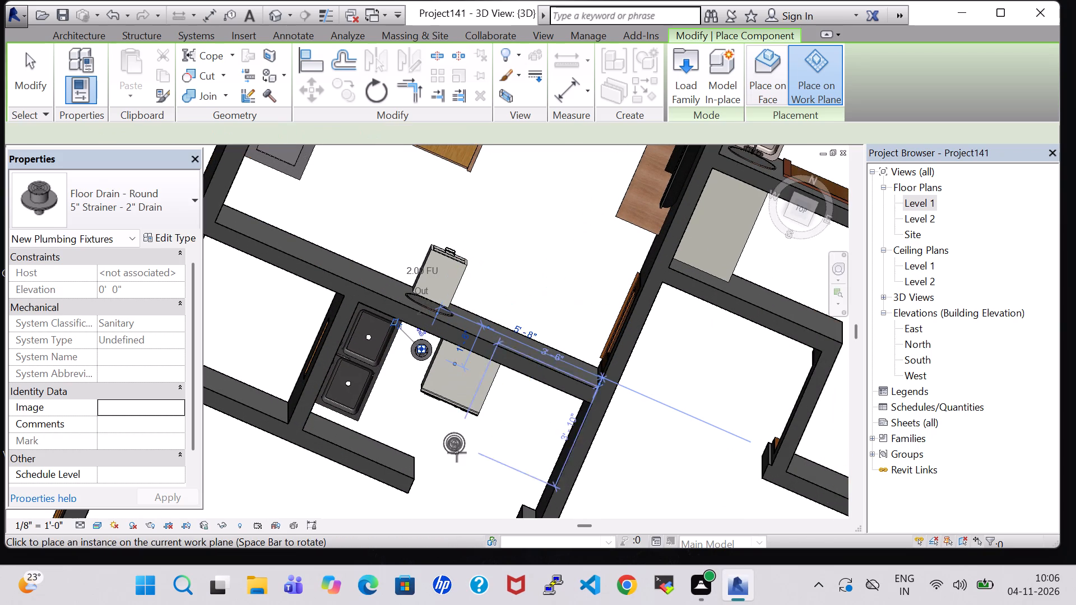
key("Escape")
key("Escape")
Nudge the dishwasher about 8 inches east, away from the sink and floor drain.
left_click(449, 400)
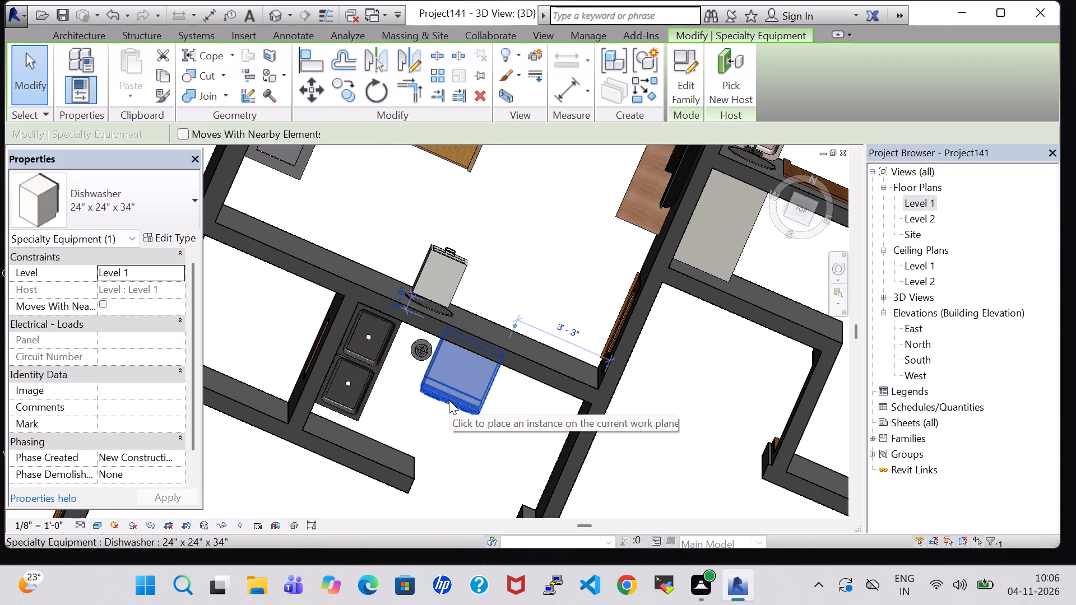
key("Right")
key("Right")
key("Right")
key("Right")
key("Right")
key("Right")
key("Right")
key("Right")
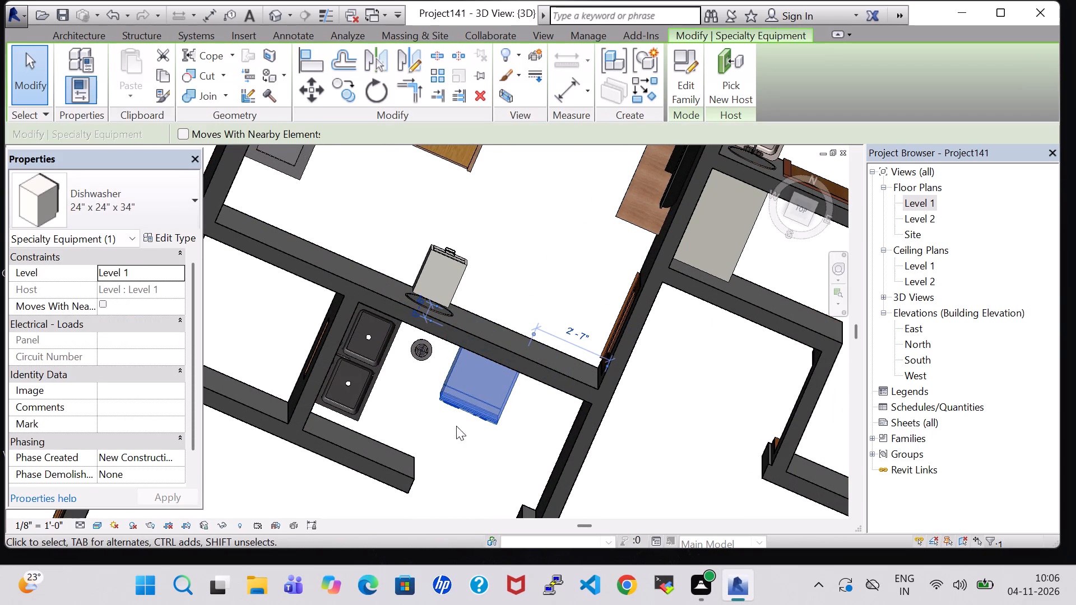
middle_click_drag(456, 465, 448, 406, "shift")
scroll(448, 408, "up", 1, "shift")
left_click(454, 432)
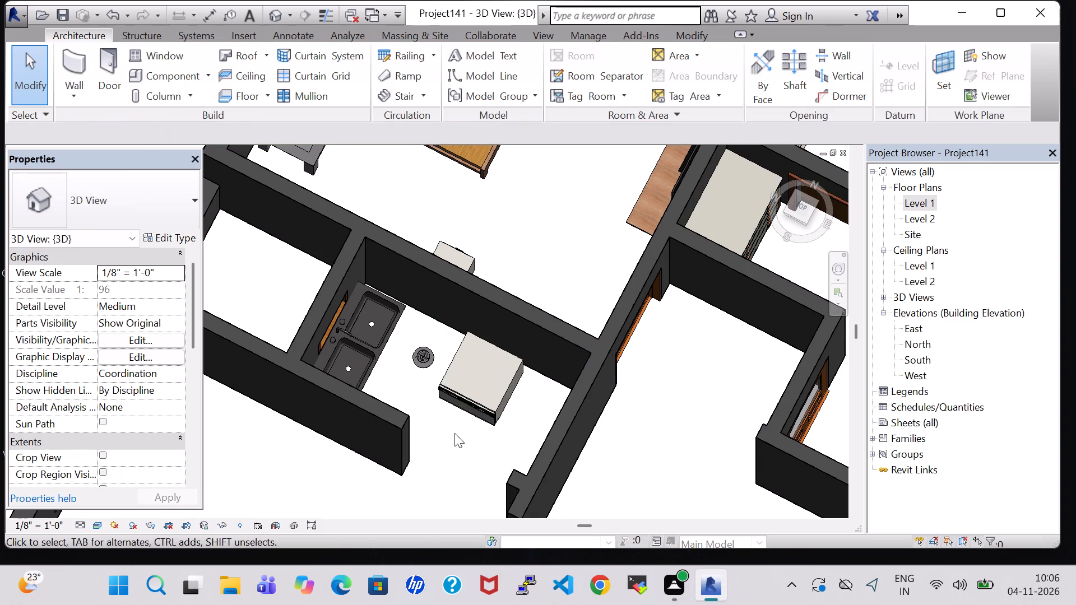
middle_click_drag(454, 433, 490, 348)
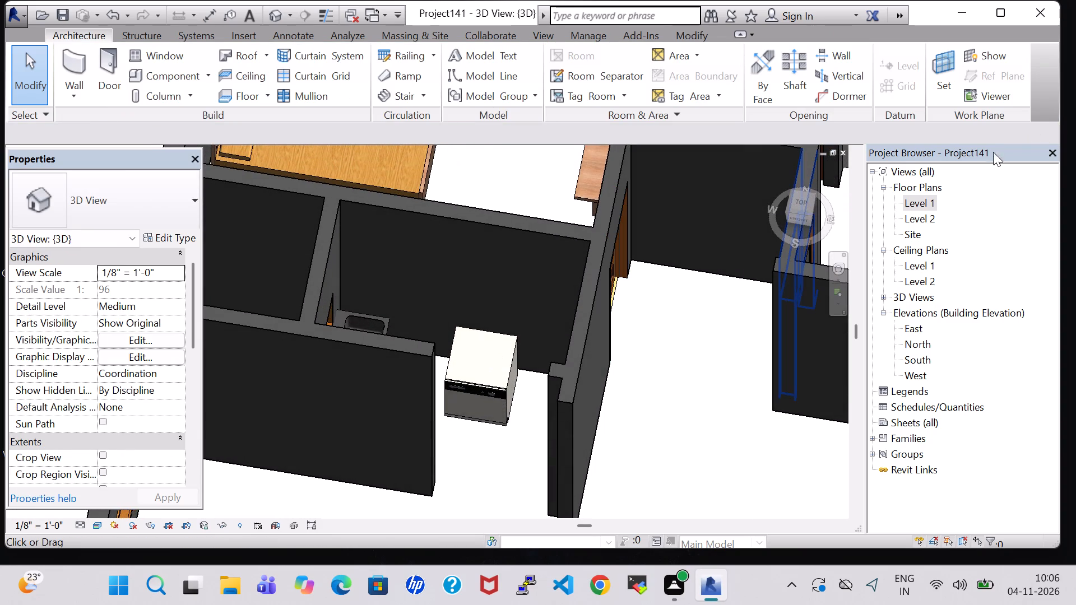
Place a tagged room in the small kitchen beside VOID AREA on the Level 1 floor plan.
double_click(913, 206)
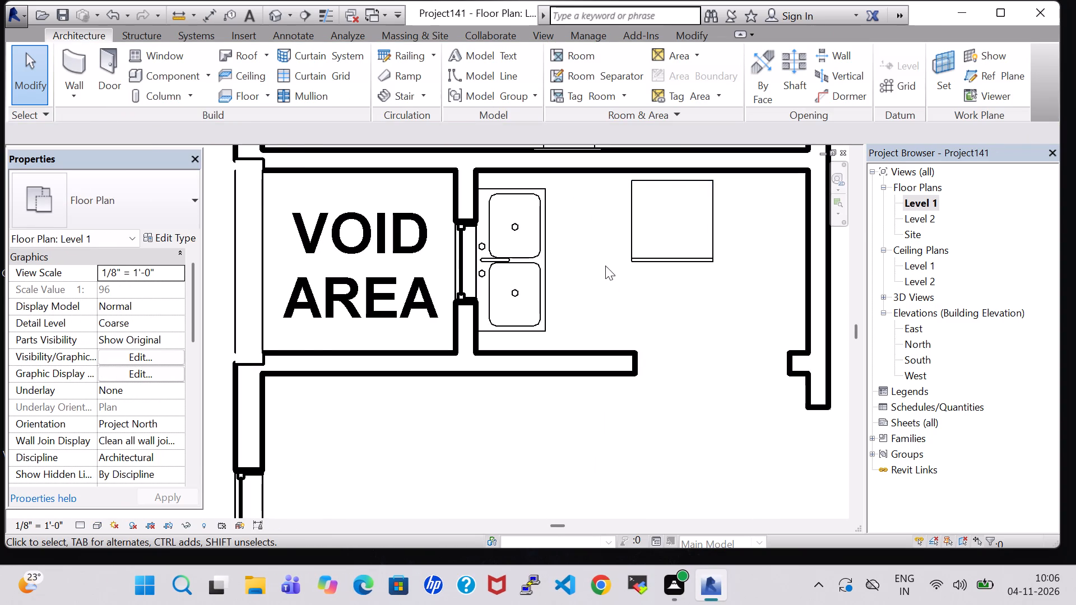
scroll(605, 266, "down", 5)
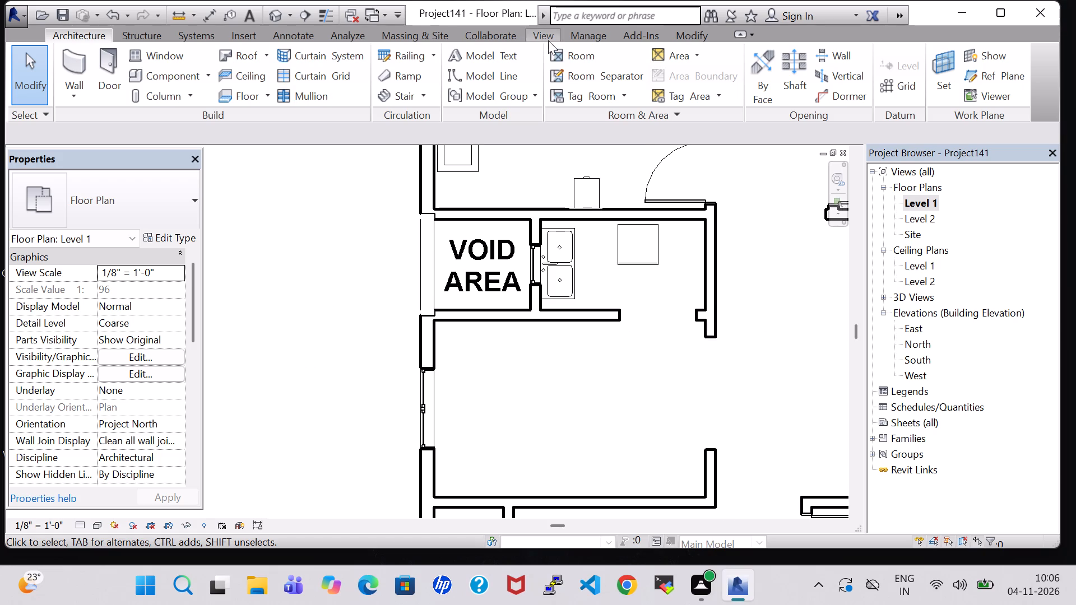
left_click(567, 52)
left_click(618, 280)
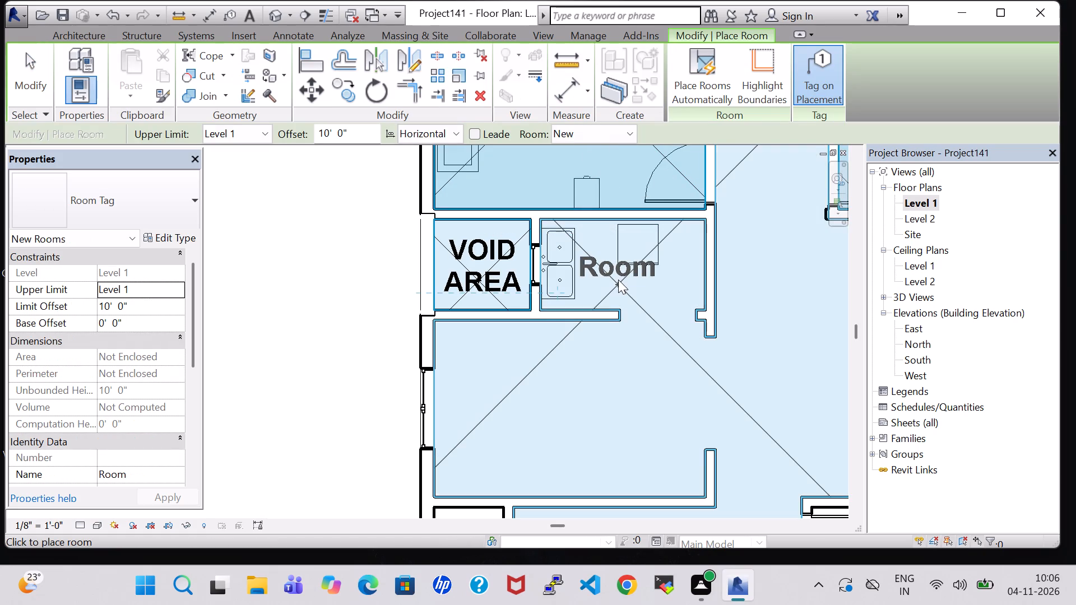
key("Escape")
key("Escape")
Rename the new kitchen room tag as GREASE KITCHEN.
double_click(622, 262)
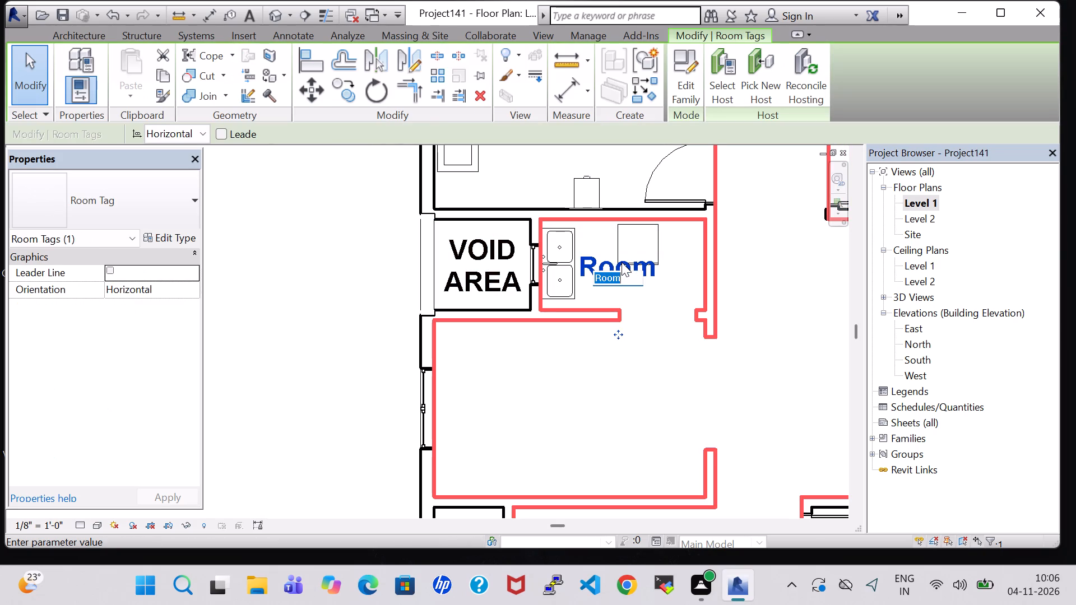
key("BackSpace")
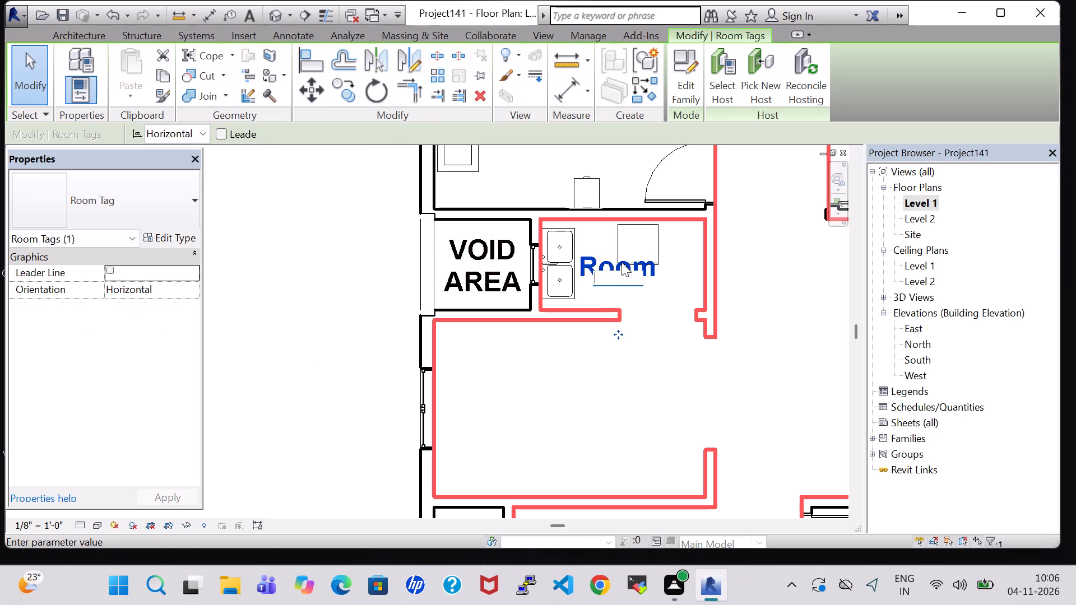
type("GREASE")
key("space")
type("KITCHEN")
key("Return")
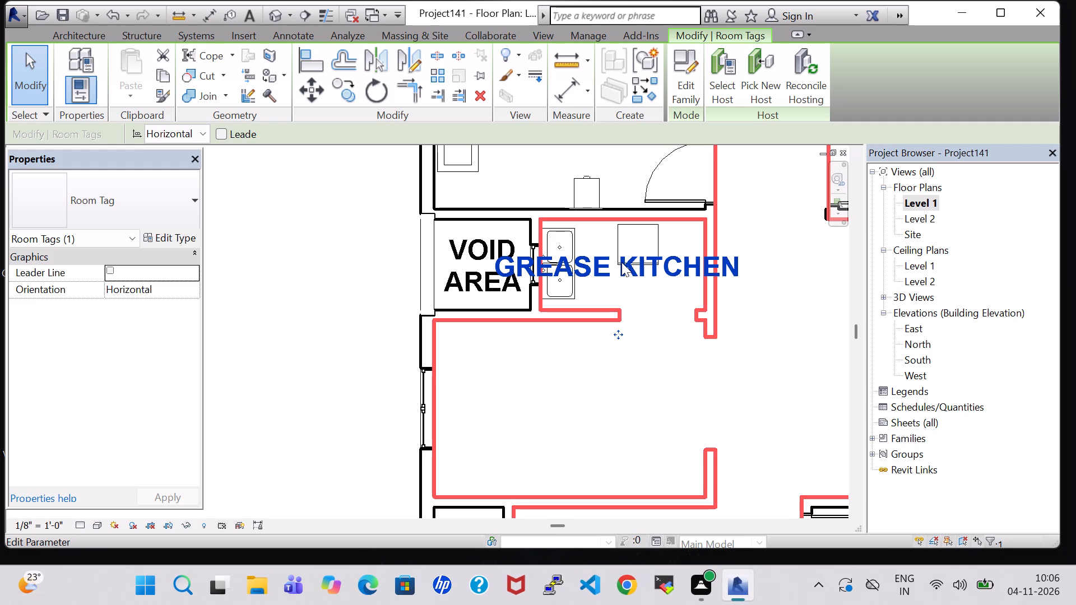
Add extra spaces between GREASE and KITCHEN in the room name so the label wraps onto two lines.
left_click(622, 262)
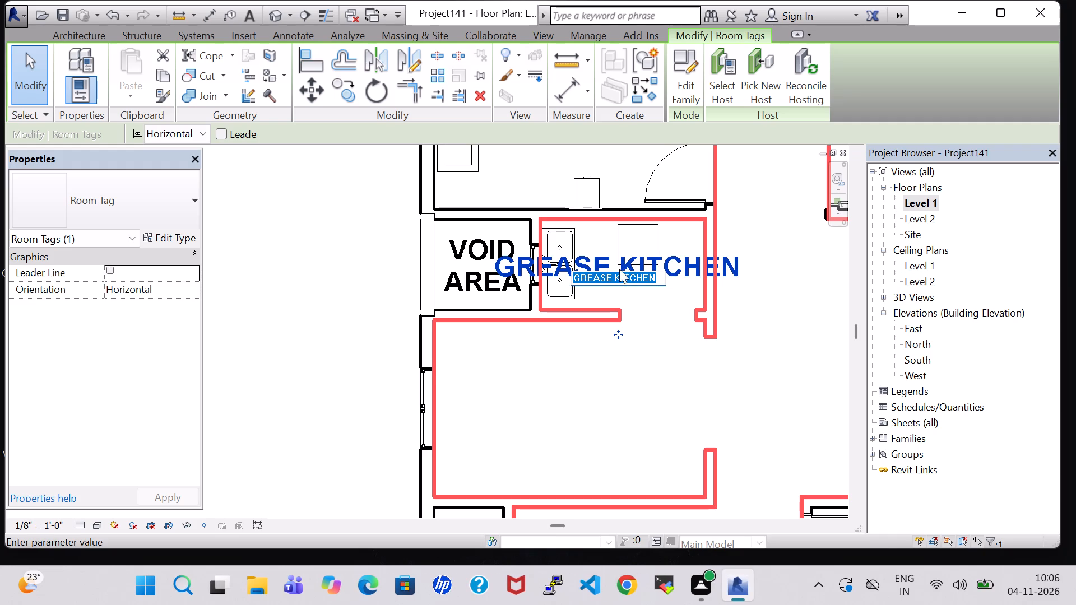
left_click(615, 273)
key("space")
key("space")
key("space")
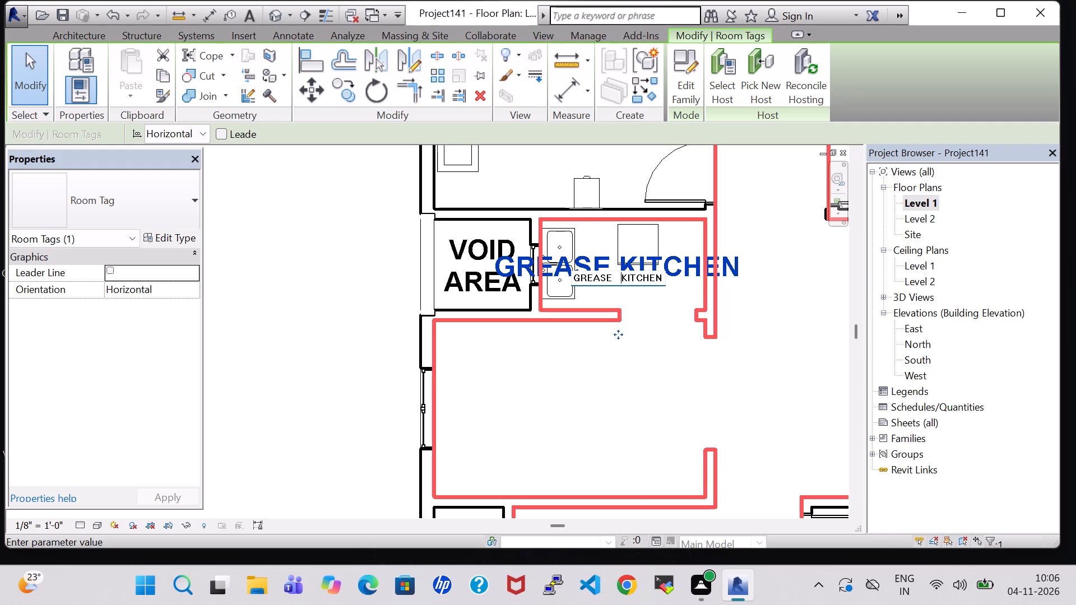
key("space")
key("space")
key("Return")
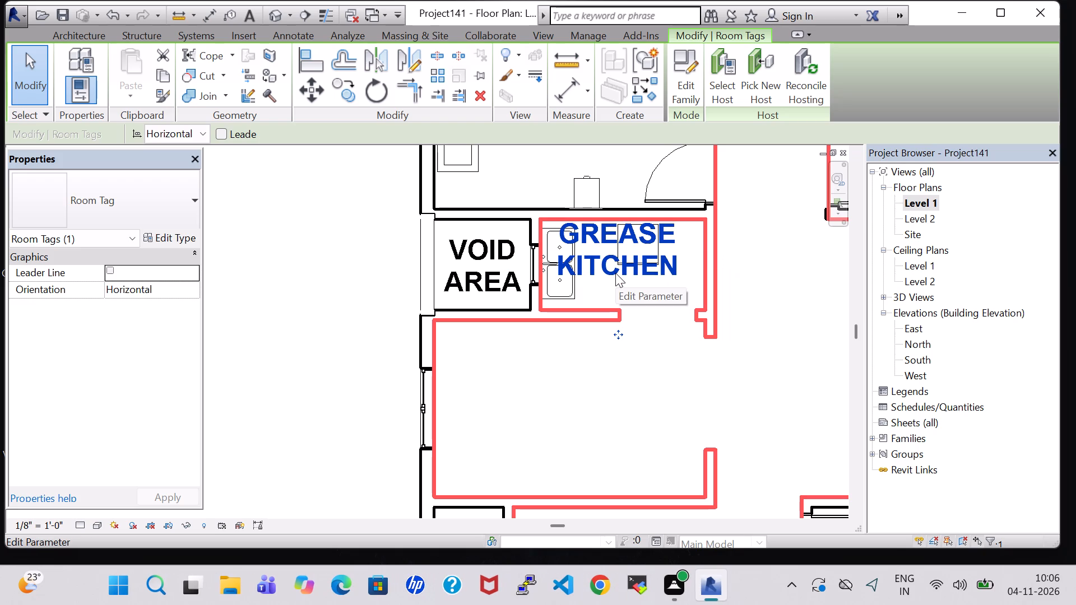
Nudge the GREASE KITCHEN tag slightly down and to the right to fit it within the kitchen walls.
key("Down")
key("Down")
key("Down")
key("Down")
key("Down")
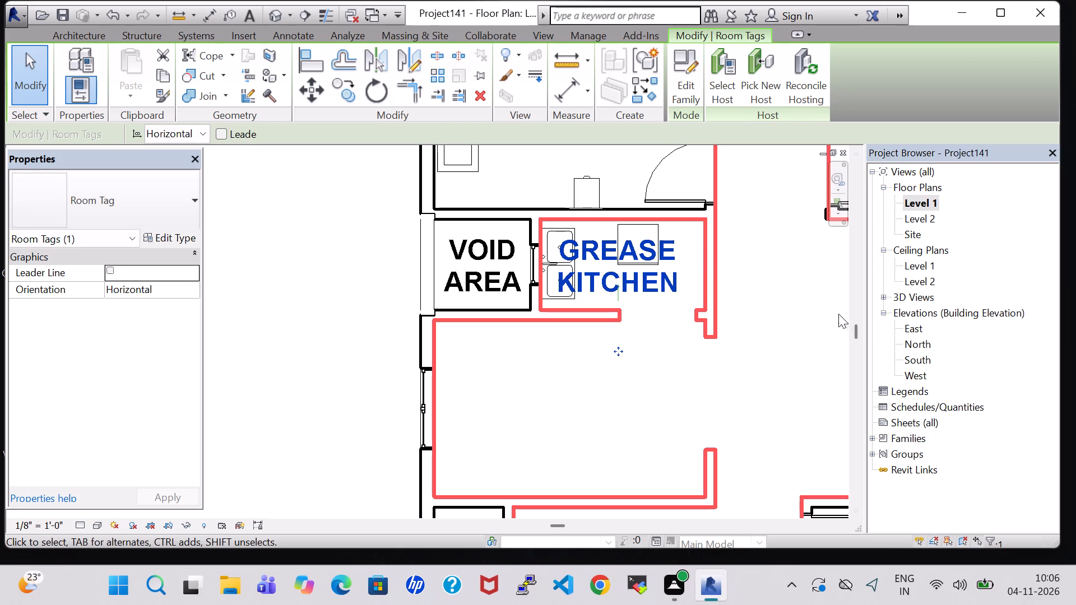
left_click(784, 281)
left_click(645, 268)
key("Right")
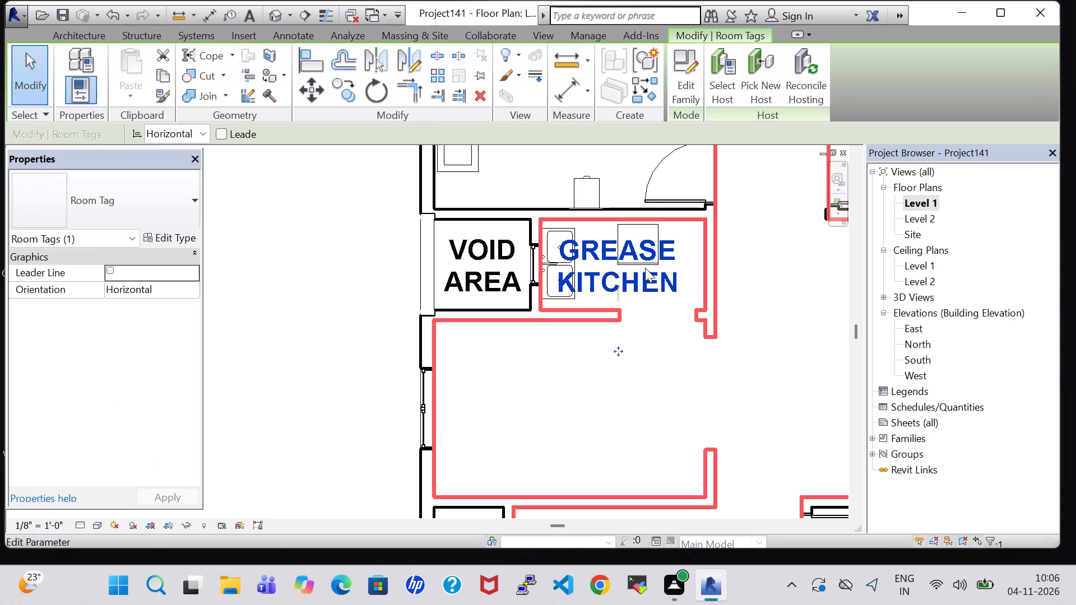
key("Right")
left_click(728, 337)
Start loading a component family, choosing Work Station Cubicle from the Furniture System folder of the US Imperial library.
scroll(728, 337, "down", 2)
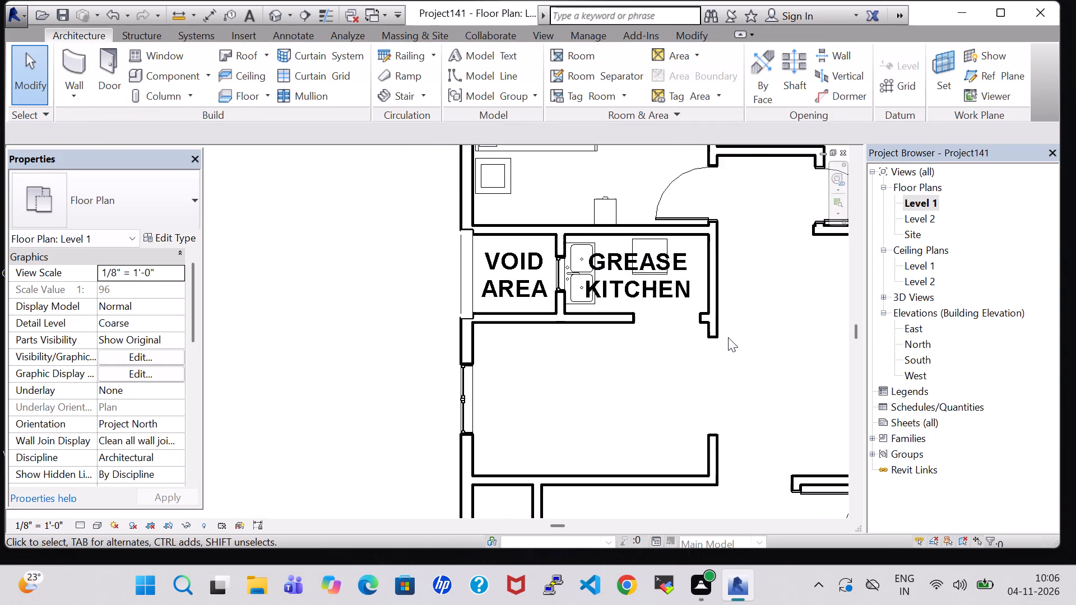
scroll(728, 337, "down", 4)
middle_click_drag(721, 347, 716, 311)
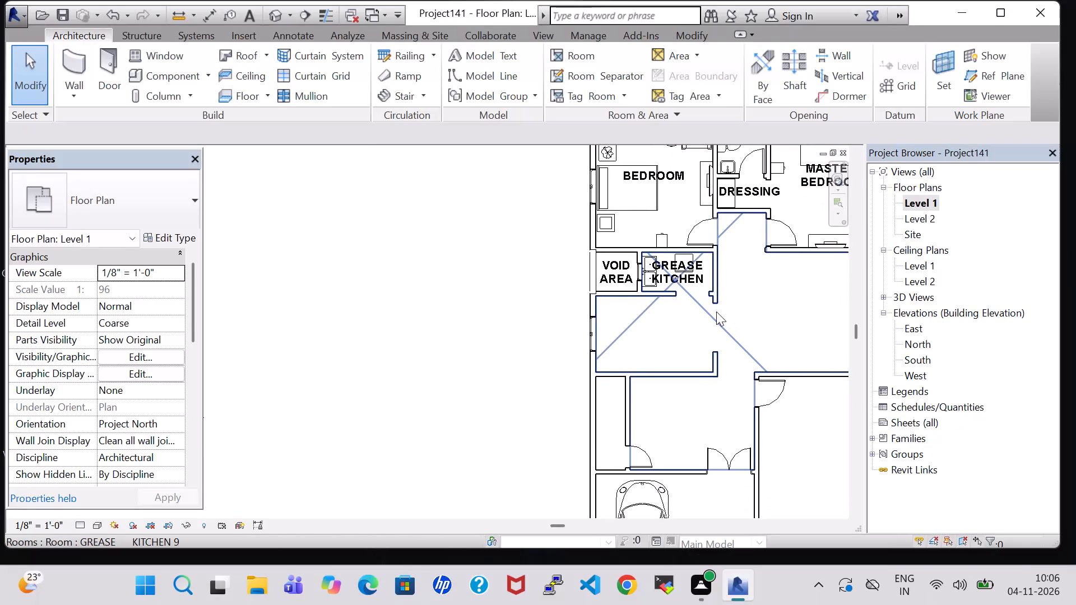
left_click(170, 75)
left_click(683, 69)
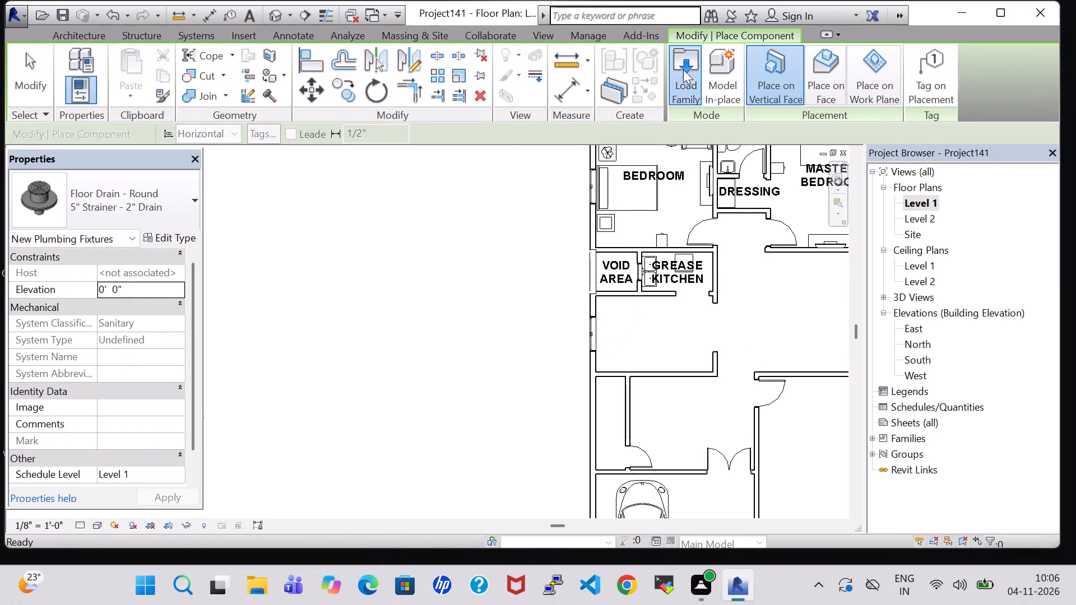
left_click(639, 370)
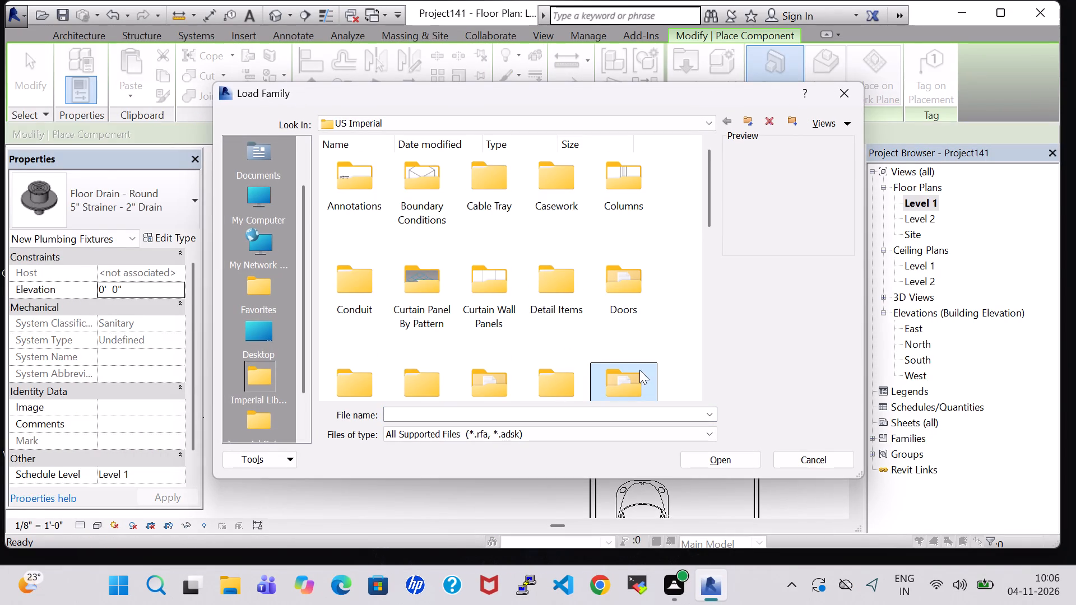
key("f")
double_click(356, 201)
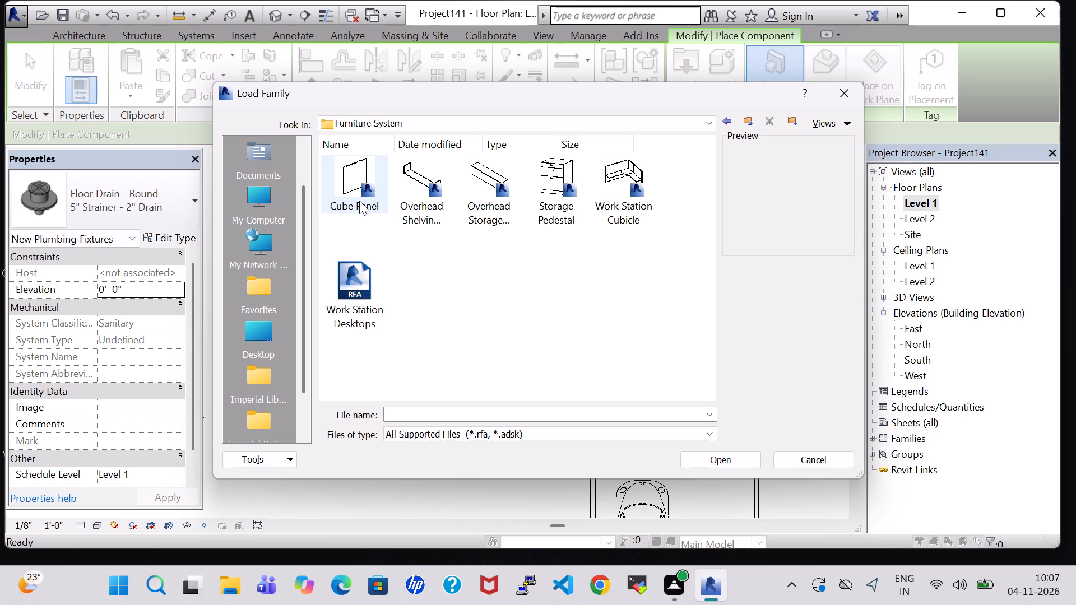
left_click(620, 179)
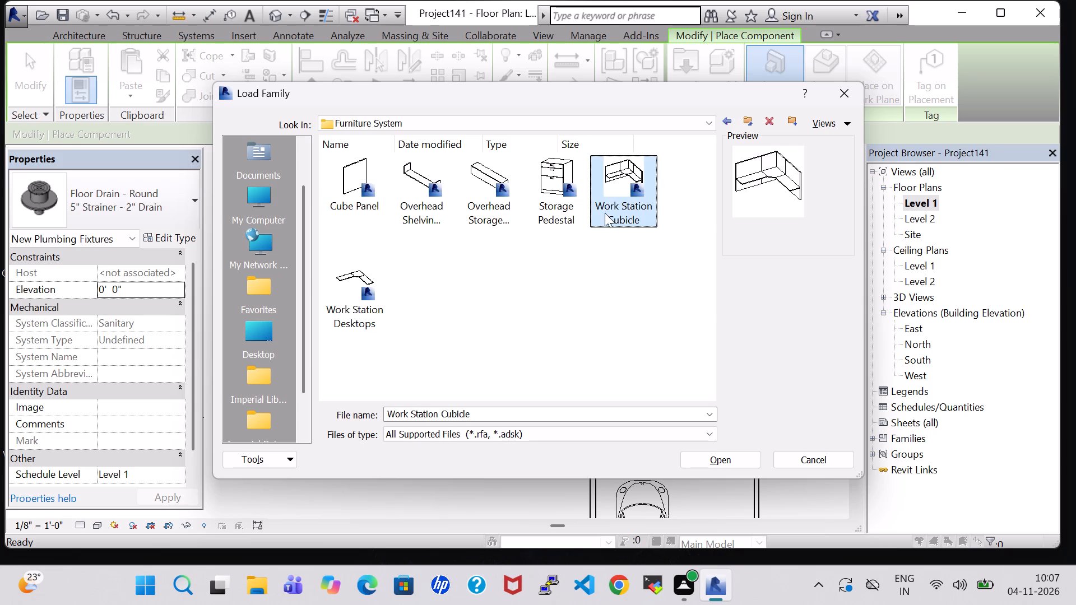
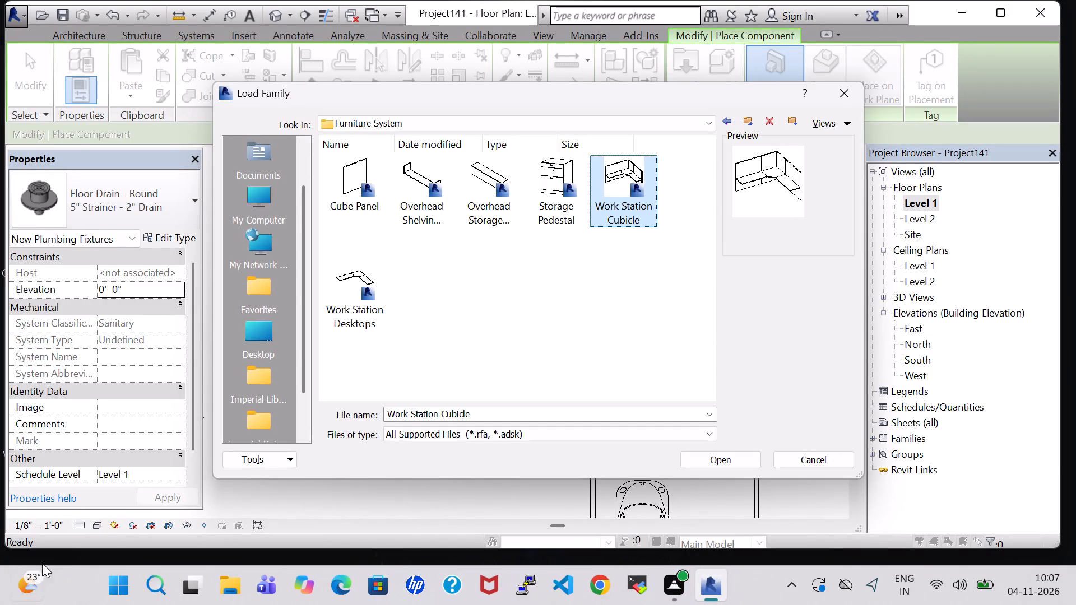
Load the Work Station Cubicle 96" x 96" and place it, rotated, in the lower-left corner of the room below the grease kitchen.
left_click(740, 455)
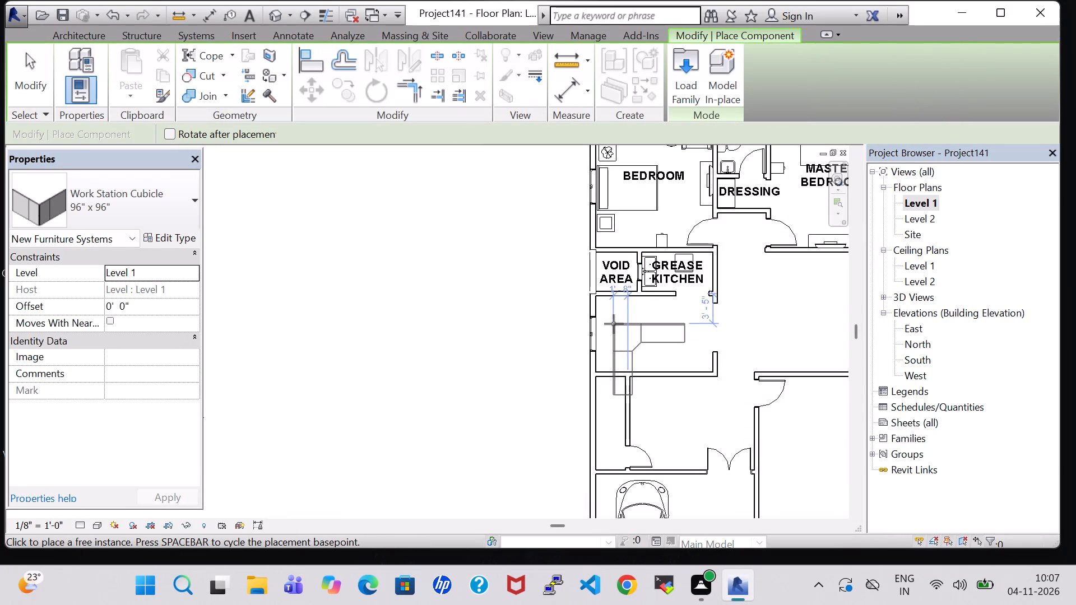
key("space")
key("space")
key("space")
key("space")
key("space")
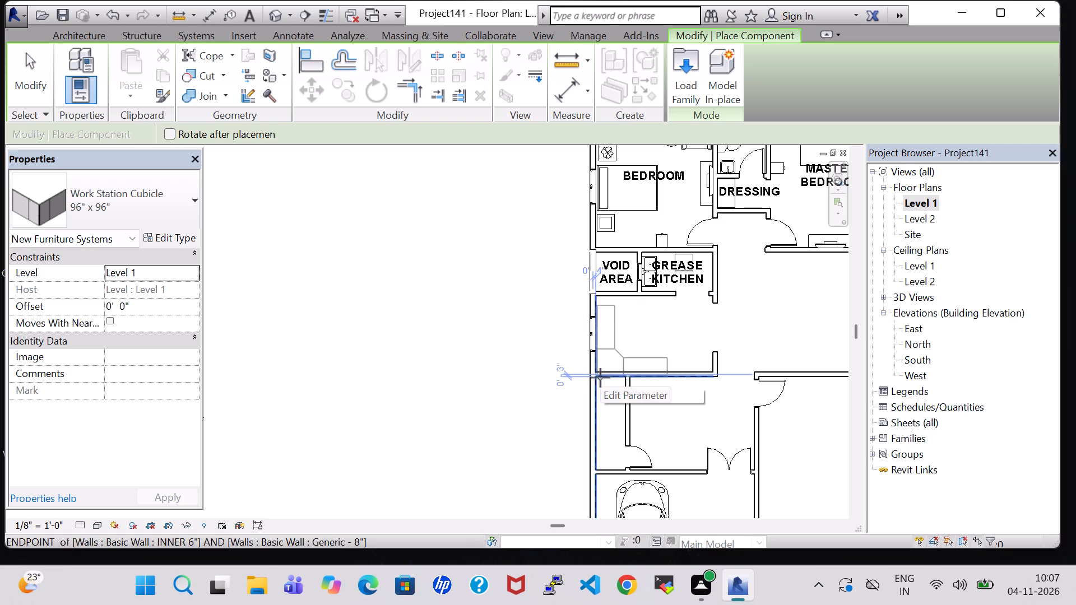
left_click(600, 378)
key("Escape")
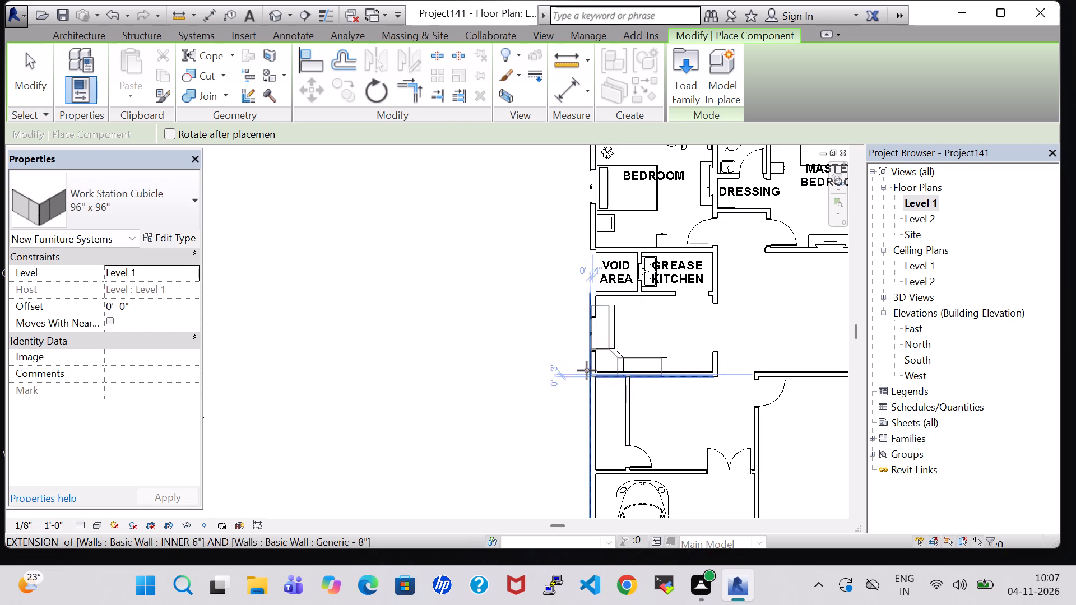
key("Escape")
Nudge the cubicle upward in small increments so it sits flush against the inner faces of the room's corner walls.
scroll(587, 370, "up", 6)
left_click(680, 334)
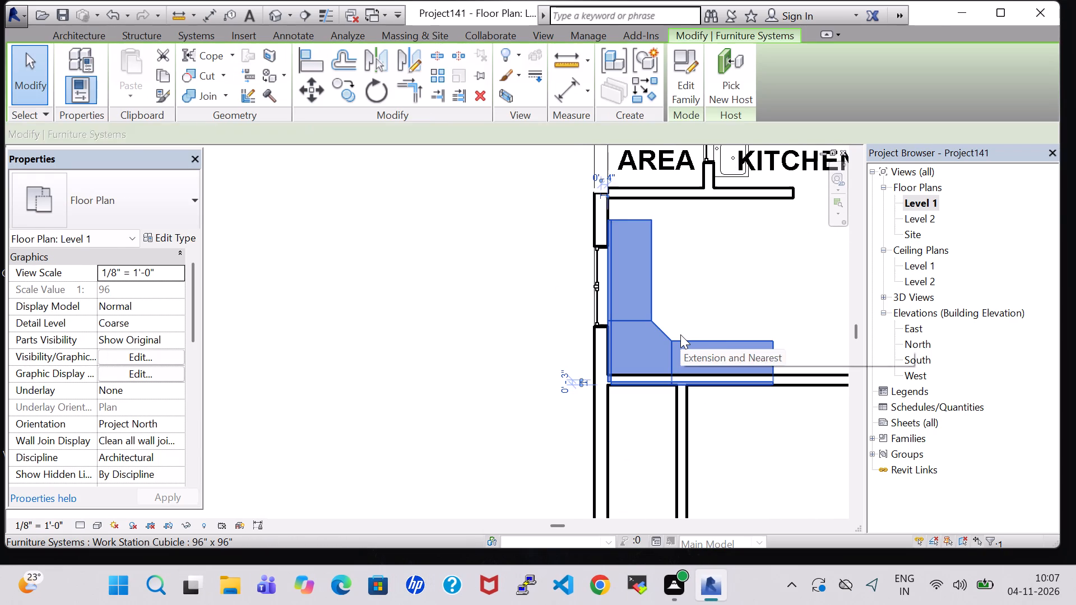
key("Up")
key("Up")
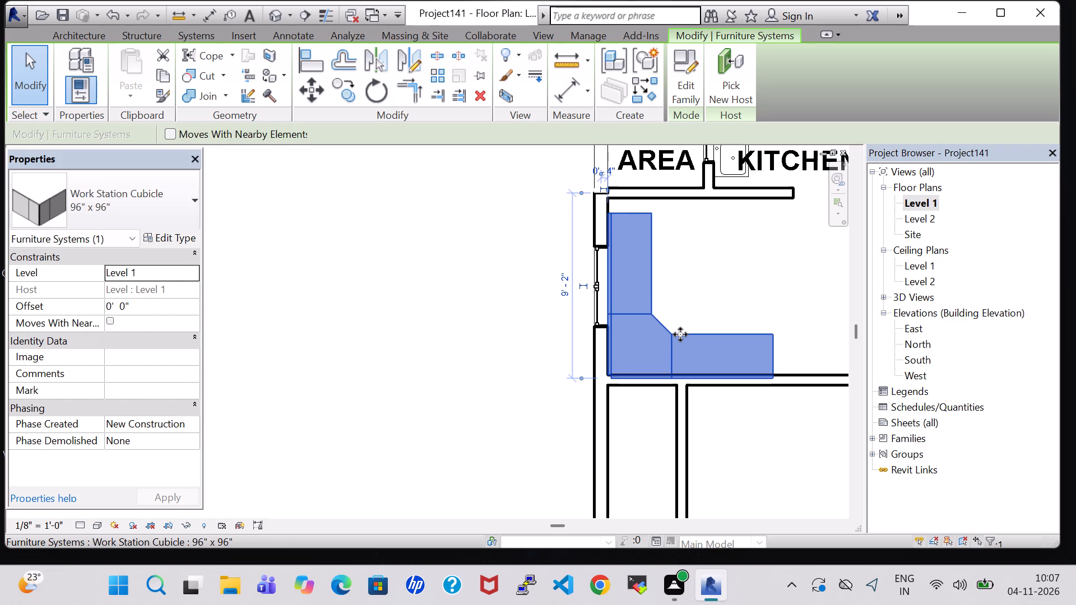
key("Up")
key("Left")
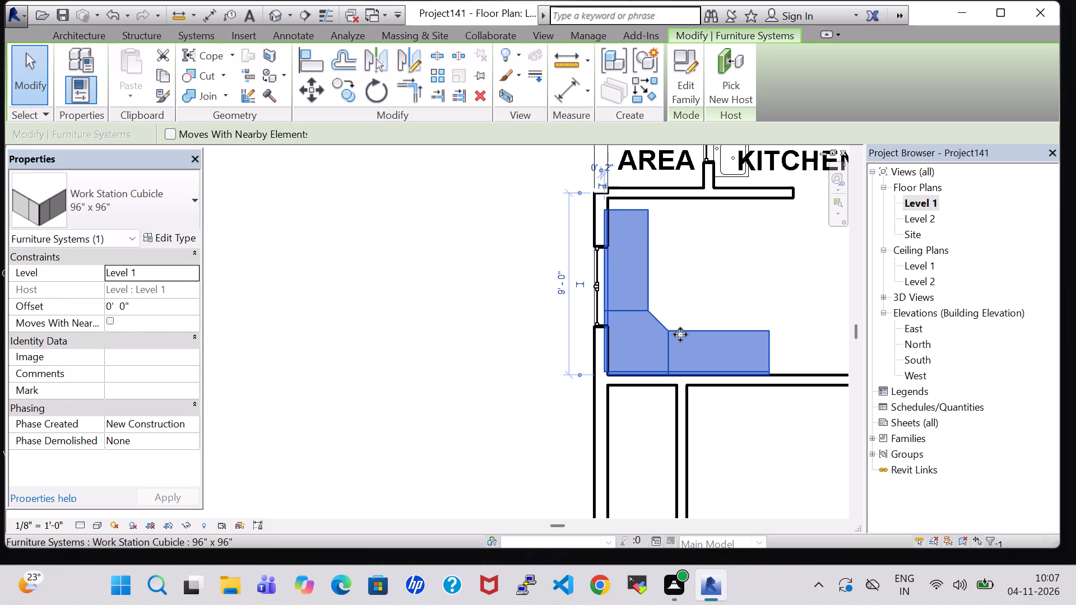
key("Right")
key("Up")
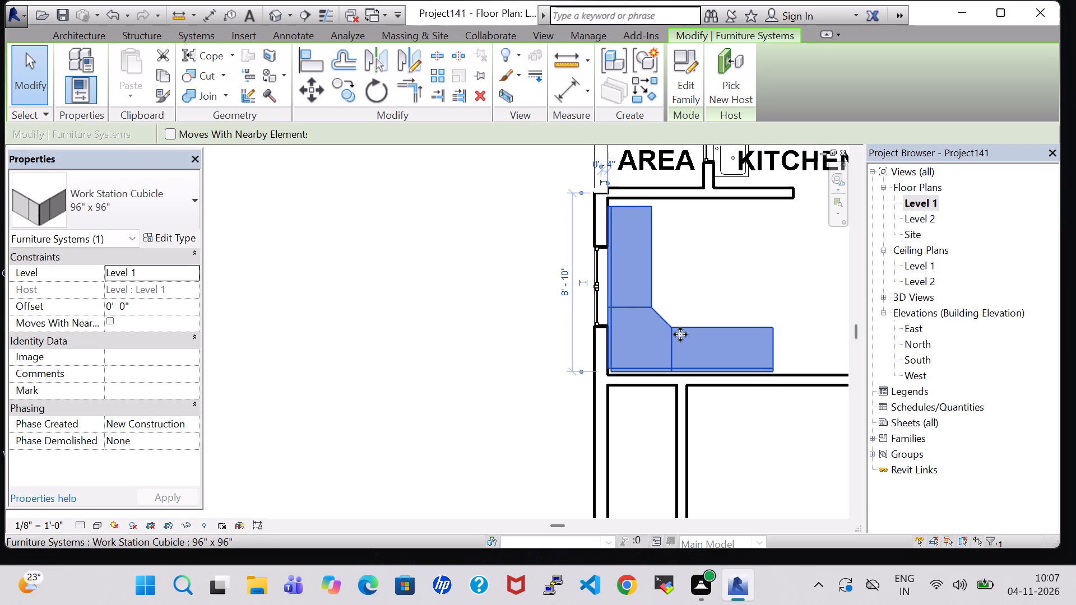
key("Down")
key("Left")
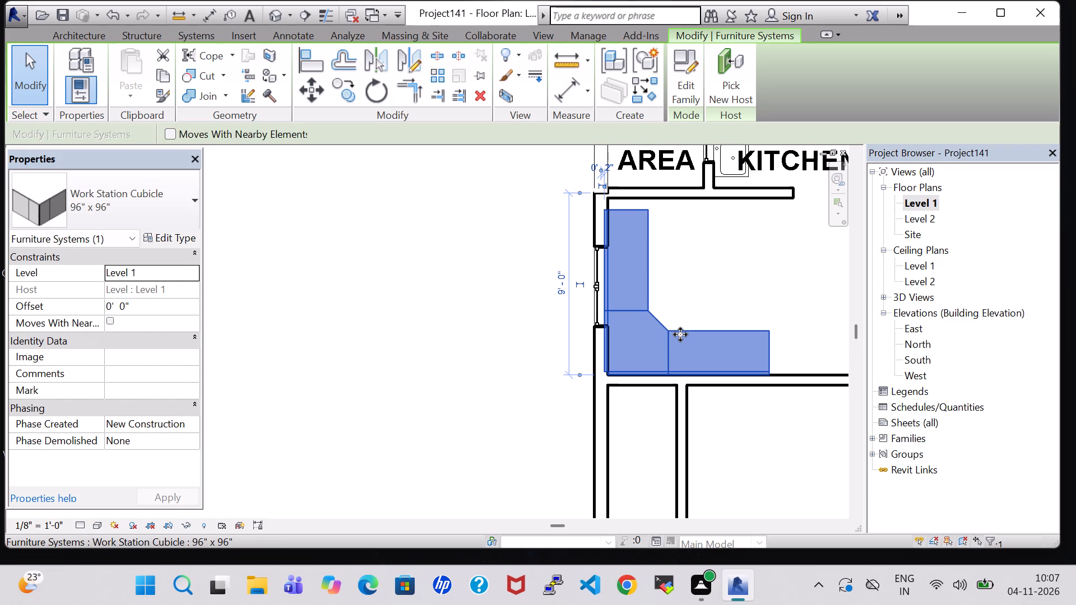
key("Right")
left_click(700, 295)
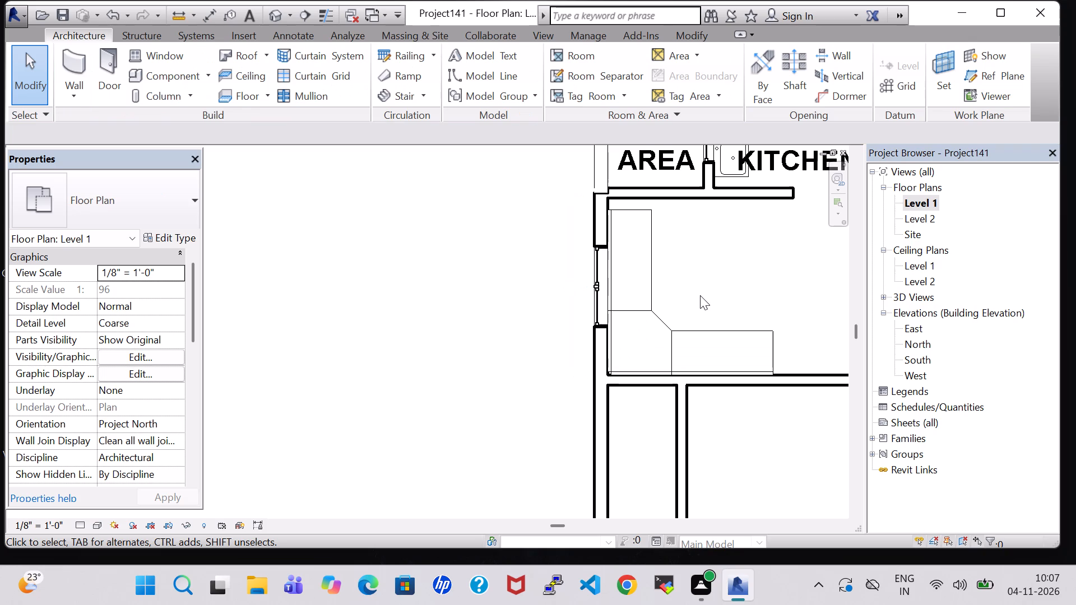
Set the Panel Height of the cubicle's type to 2' 8".
left_click(707, 324)
left_click(706, 326)
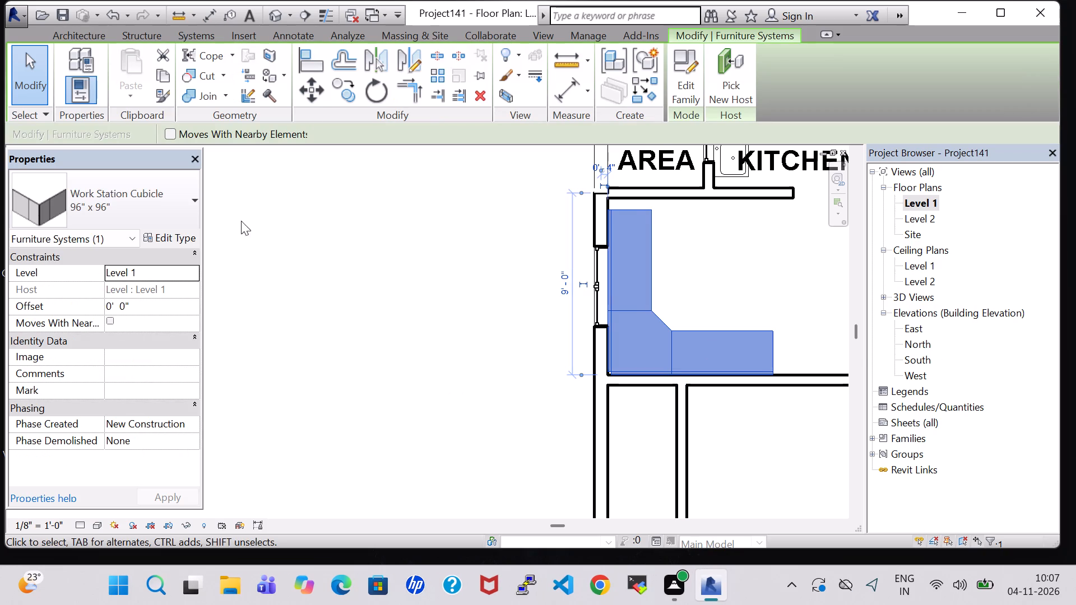
left_click(163, 243)
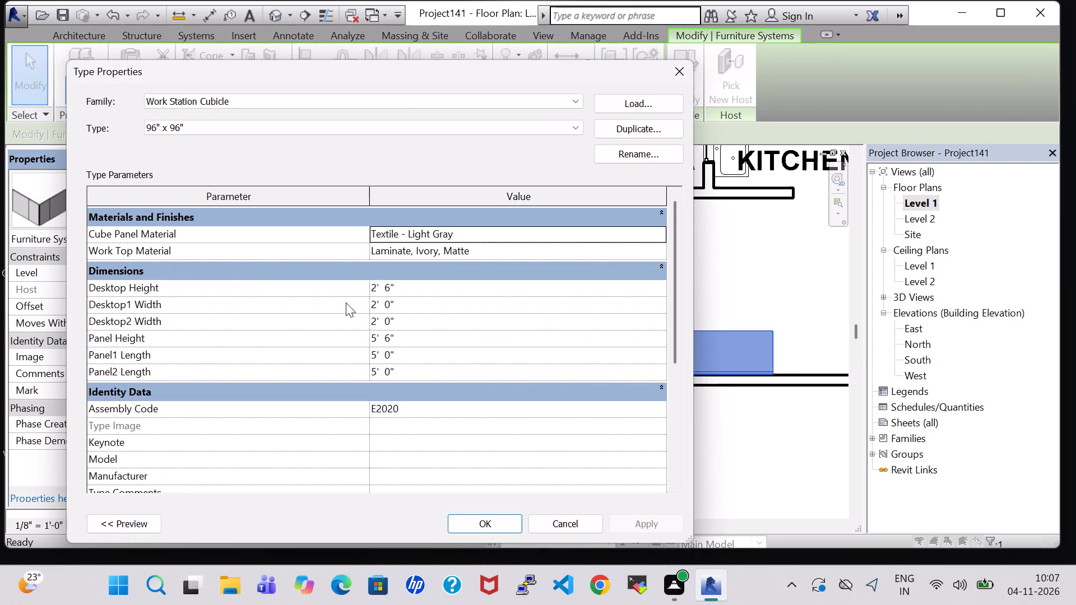
left_click(391, 338)
key("BackSpace")
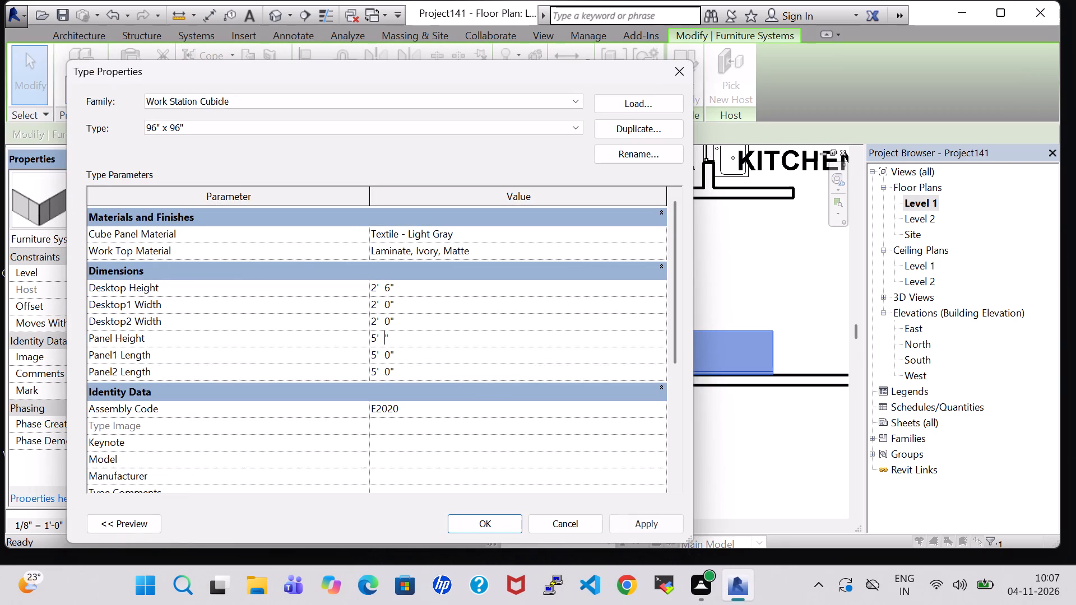
key("8")
left_click(377, 339)
key("BackSpace")
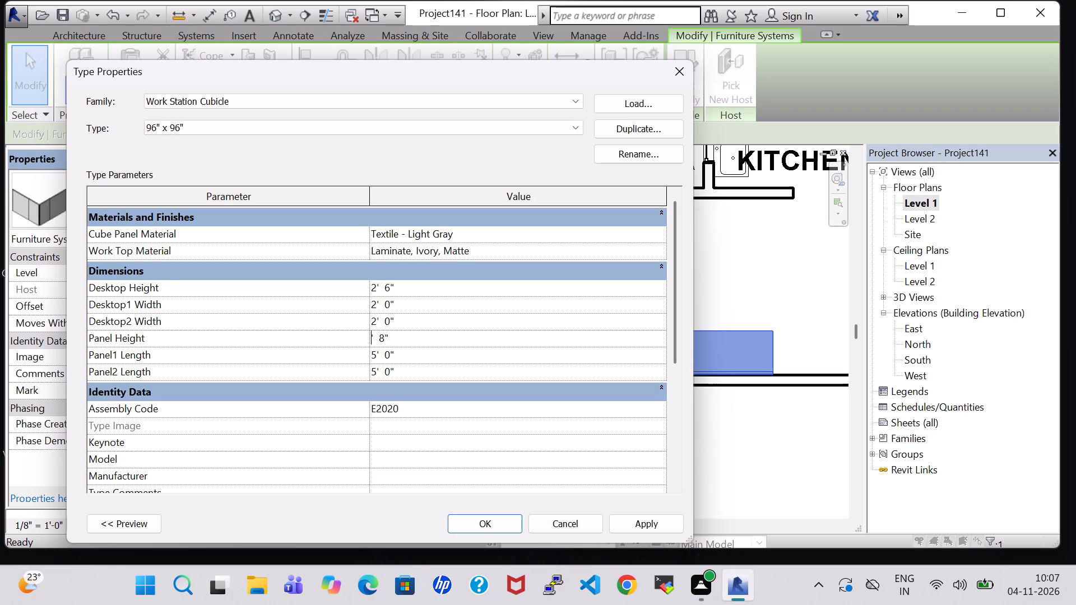
key("2")
Set the cubicle type's Desktop1 Width and Desktop2 Width to 2' 4" and Panel1 Length to 6' 0", and apply the type changes.
left_click(391, 308)
key("BackSpace")
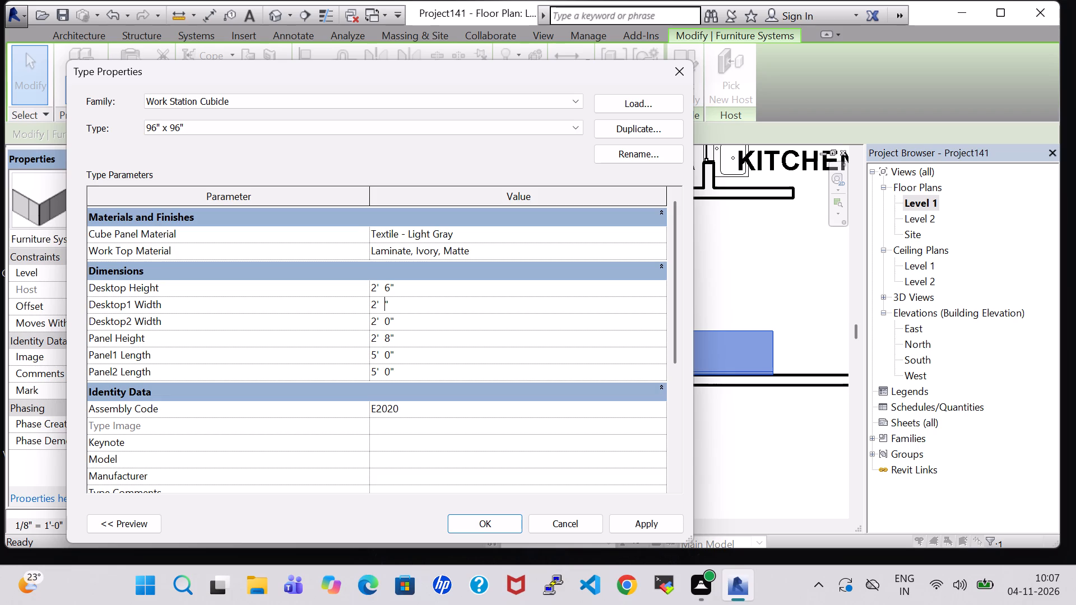
key("4")
left_click(391, 317)
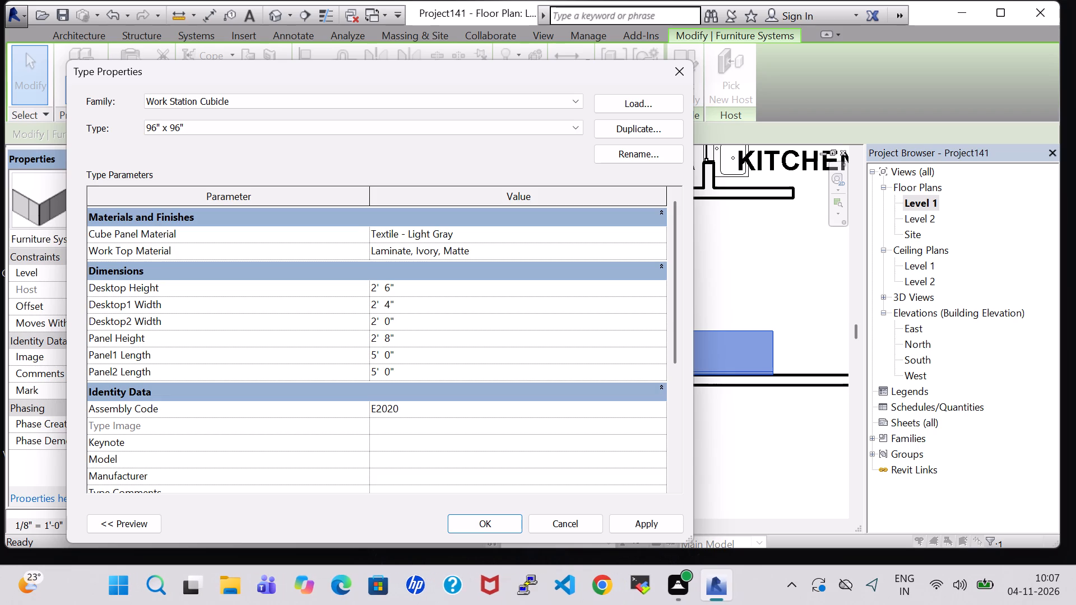
key("BackSpace")
key("4")
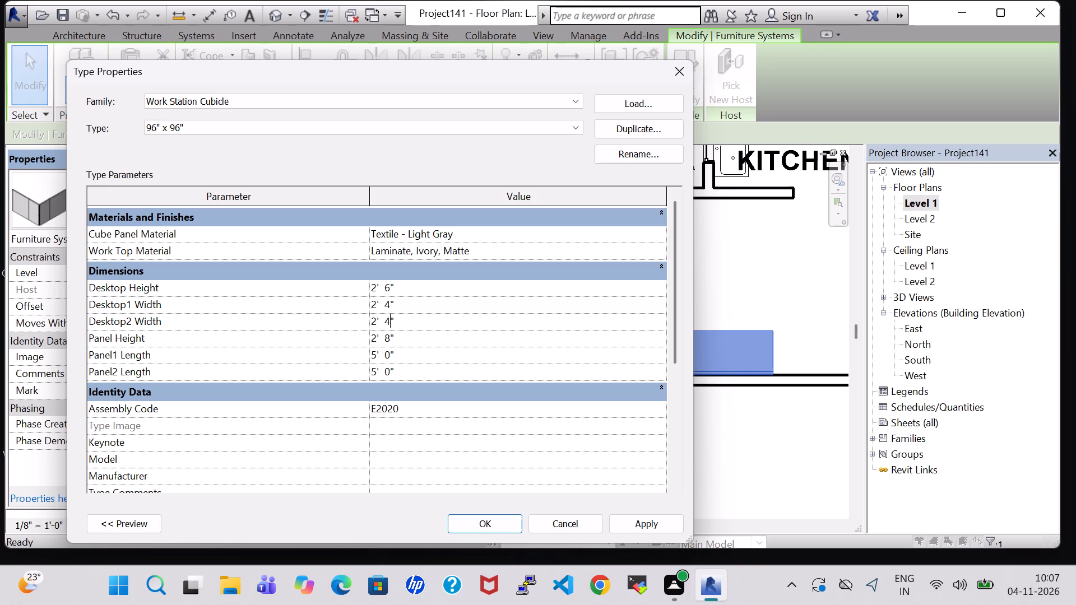
left_click(378, 356)
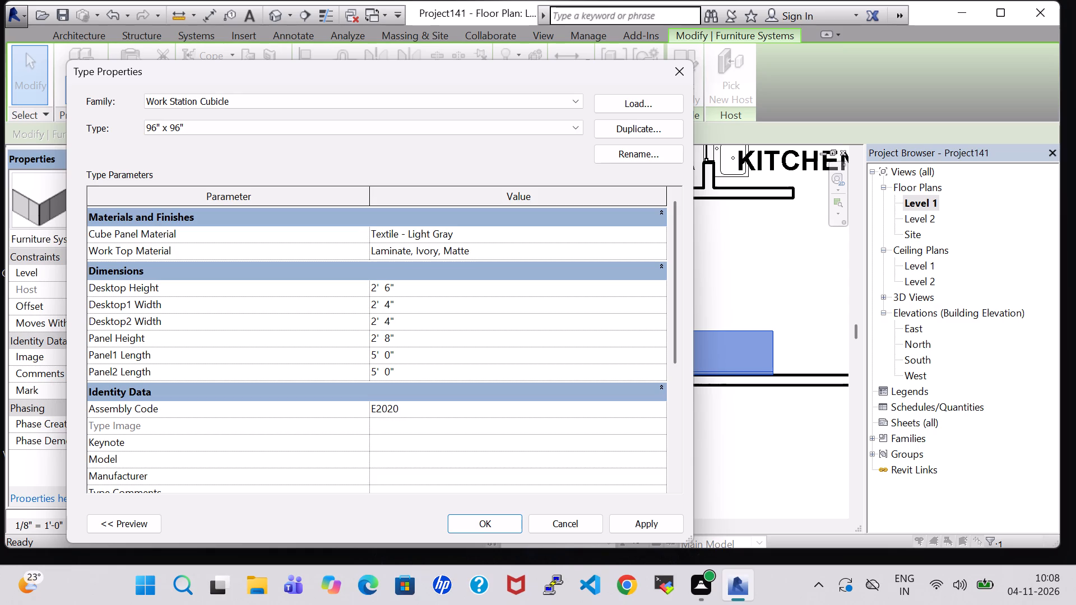
key("BackSpace")
key("6")
left_click(486, 516)
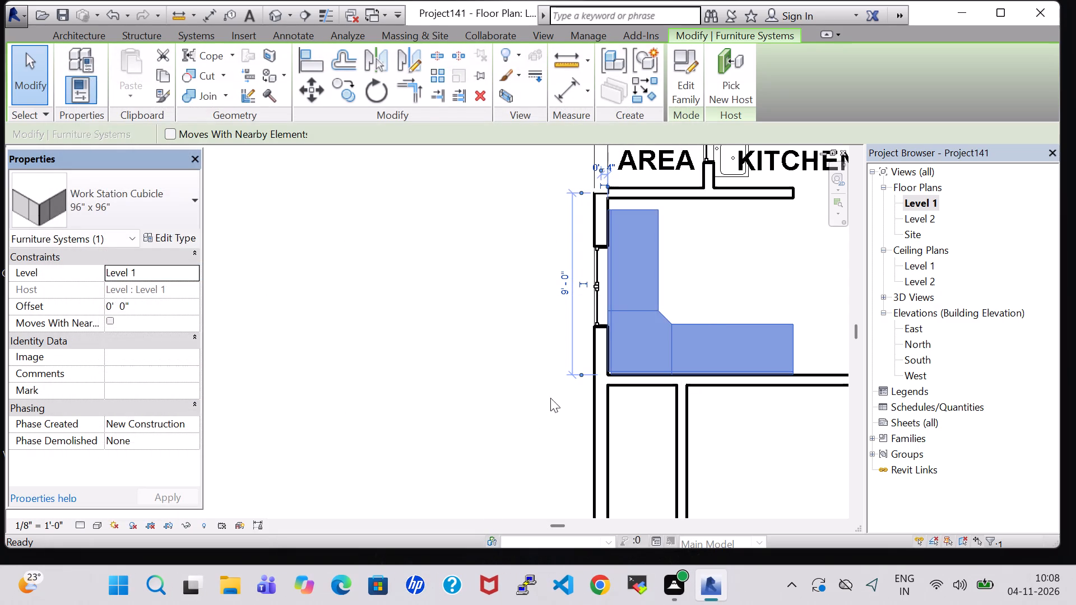
left_click(705, 288)
Set the Panel1 Length of the cubicle's type to 7' 0" to extend the counter along the lower wall.
middle_click_drag(706, 288, 599, 318)
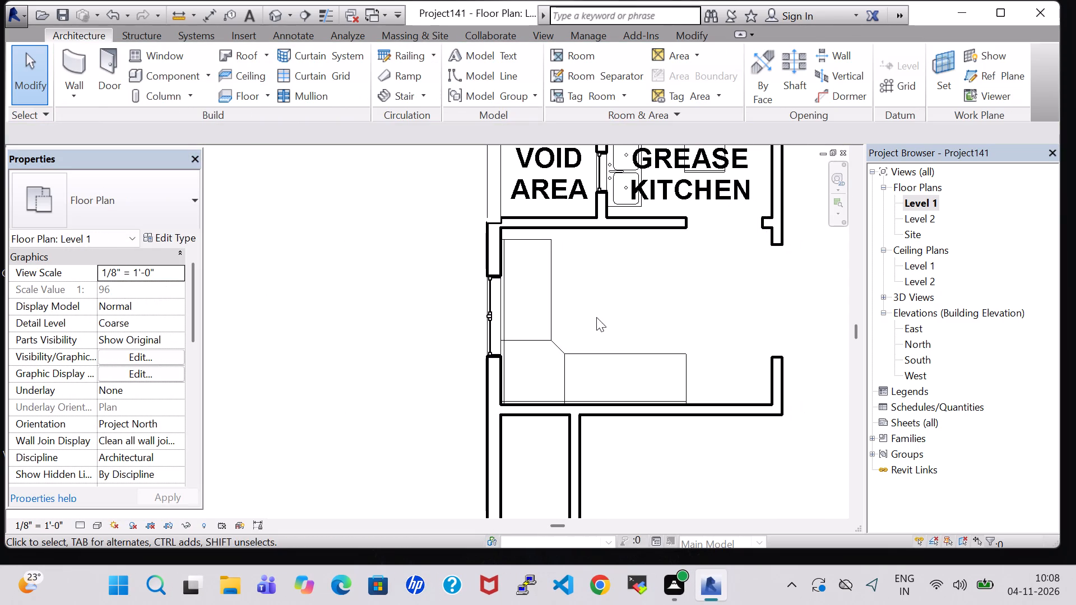
left_click(630, 350)
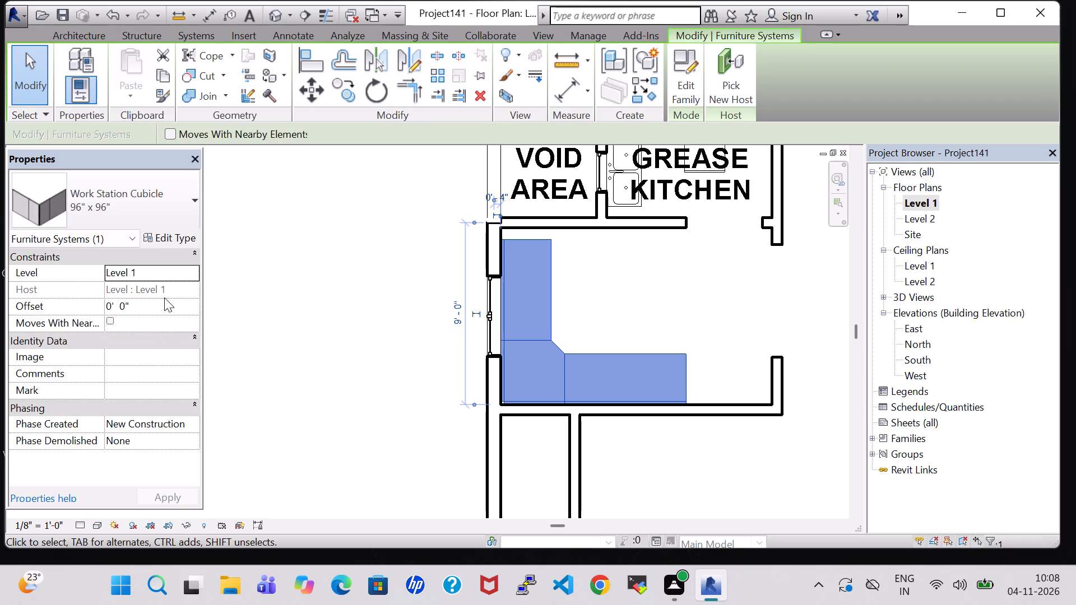
left_click(180, 236)
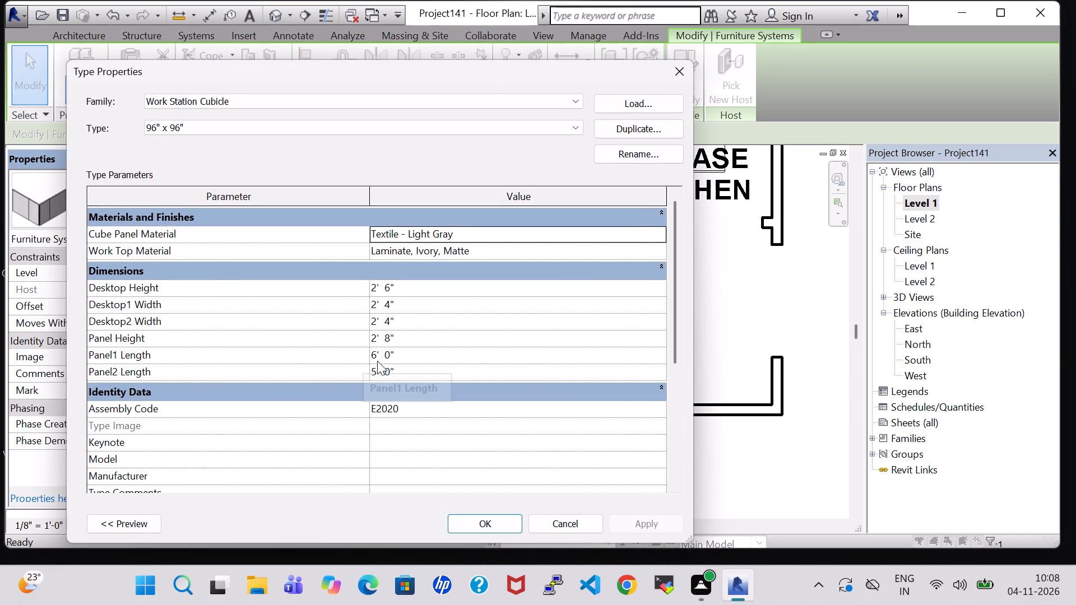
left_click(377, 353)
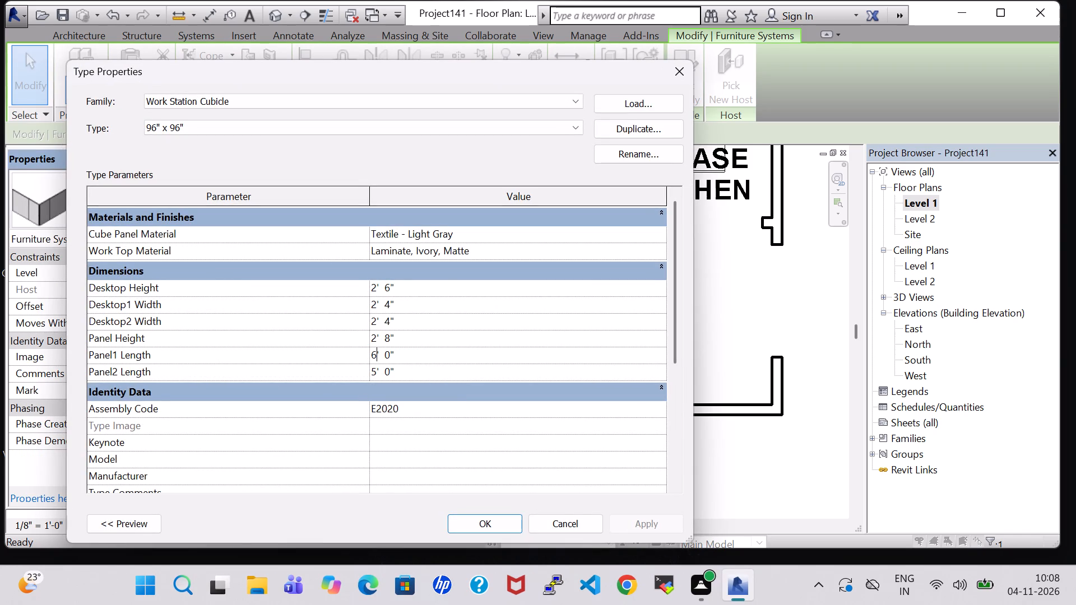
key("BackSpace")
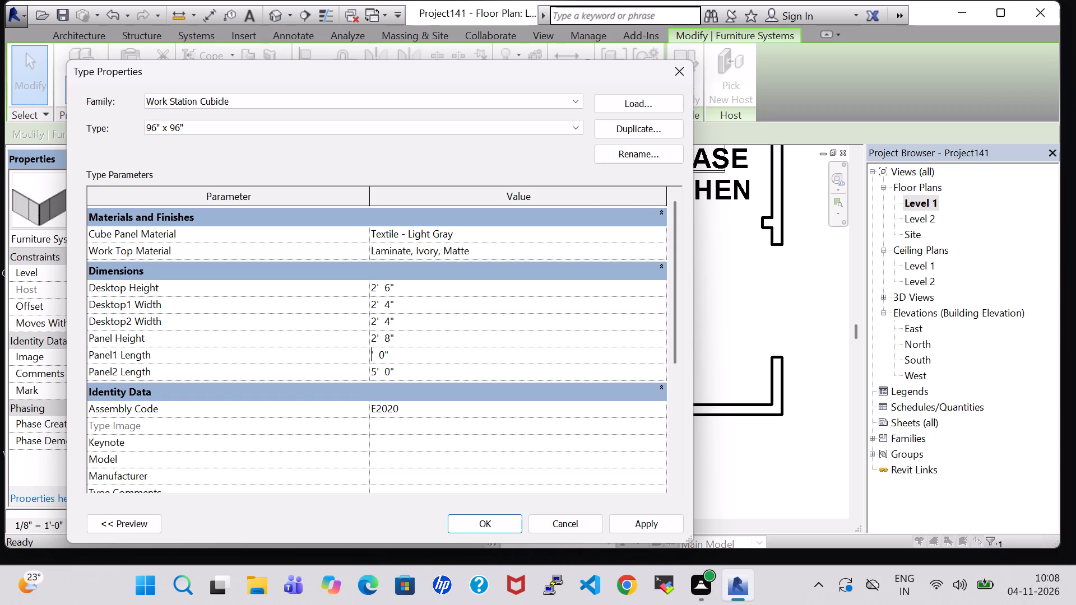
key("7")
key("Return")
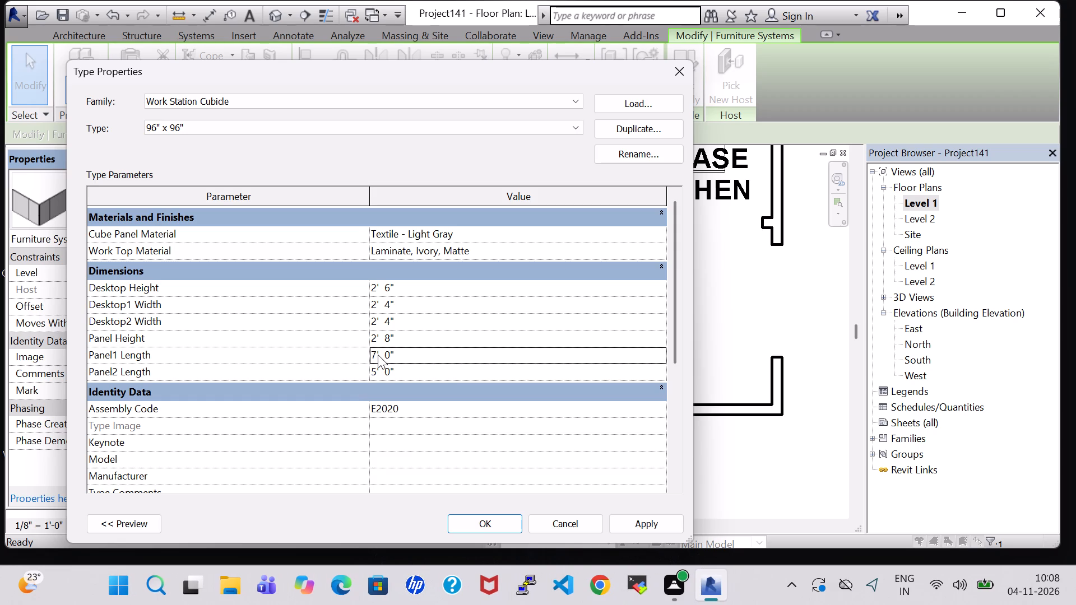
left_click(465, 525)
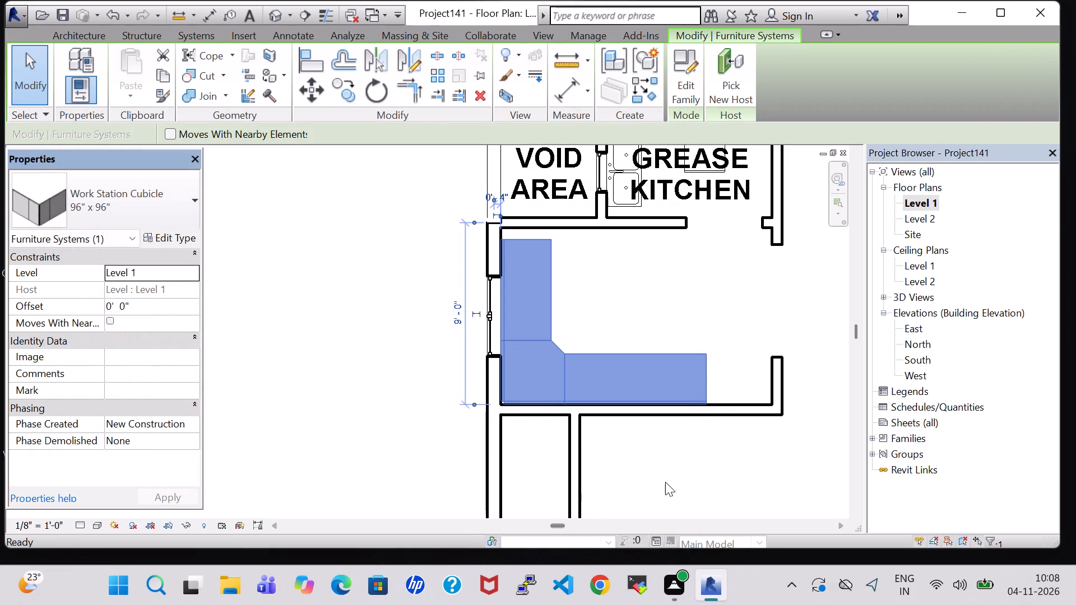
left_click(685, 468)
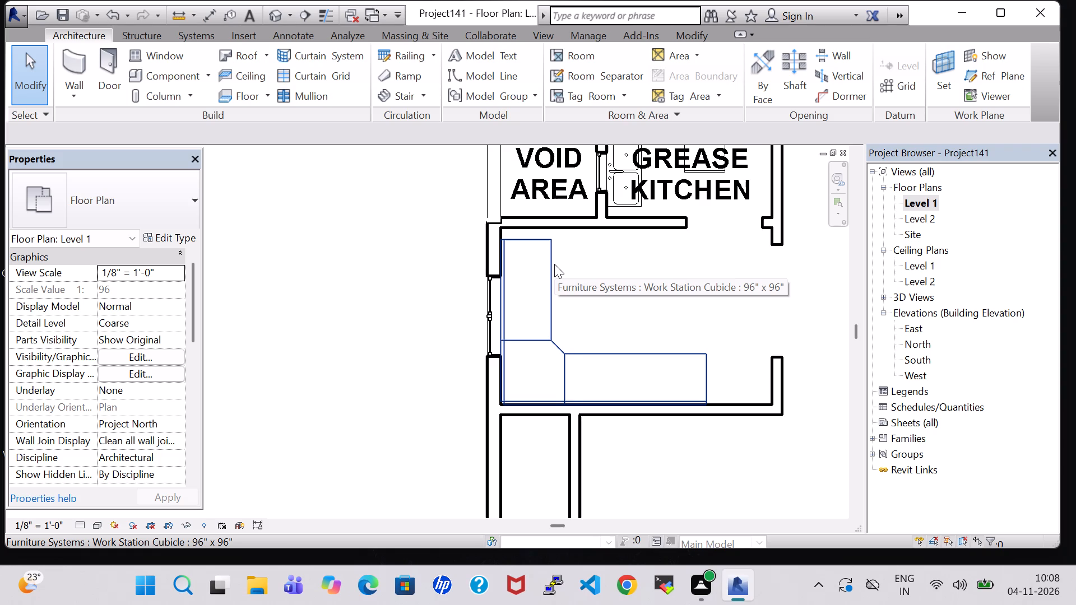
Load the Refrigerator family from the Domestic folder of Specialty Equipment in the US Imperial library.
scroll(639, 273, "down", 3)
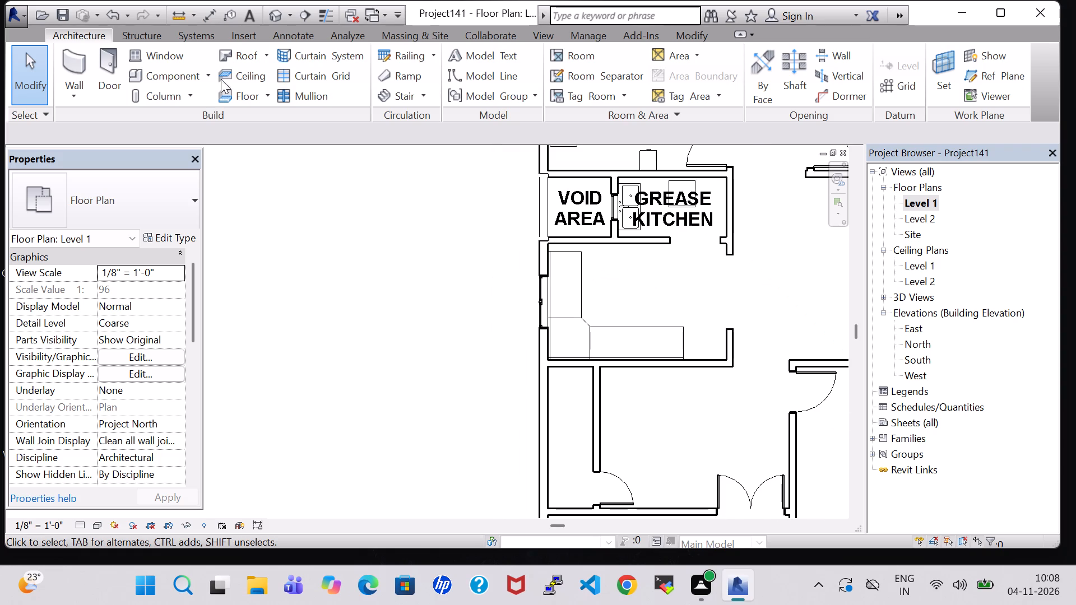
left_click(193, 72)
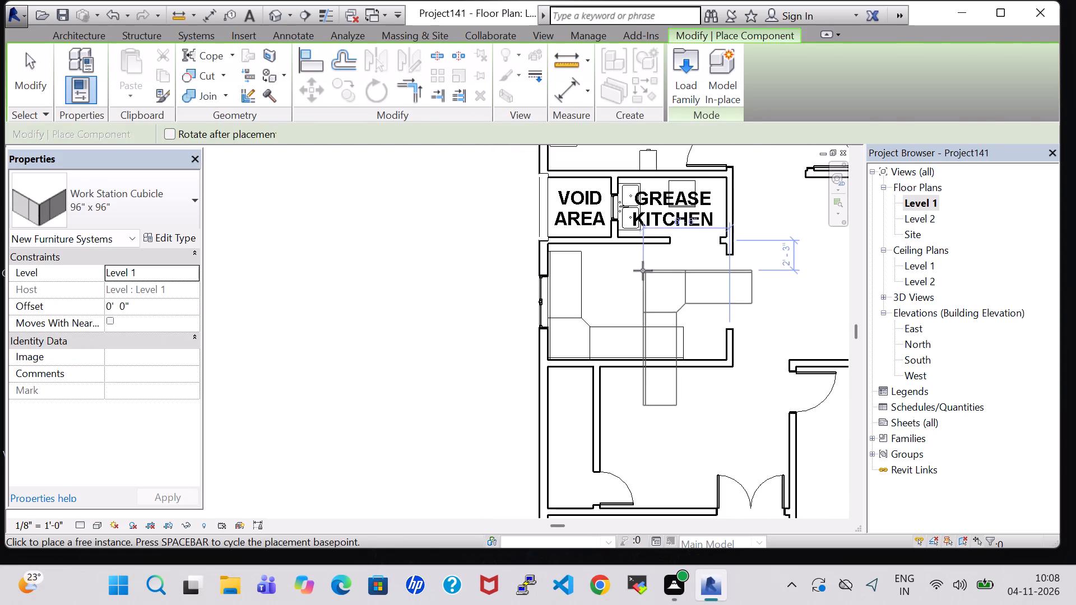
key("Escape")
left_click(192, 75)
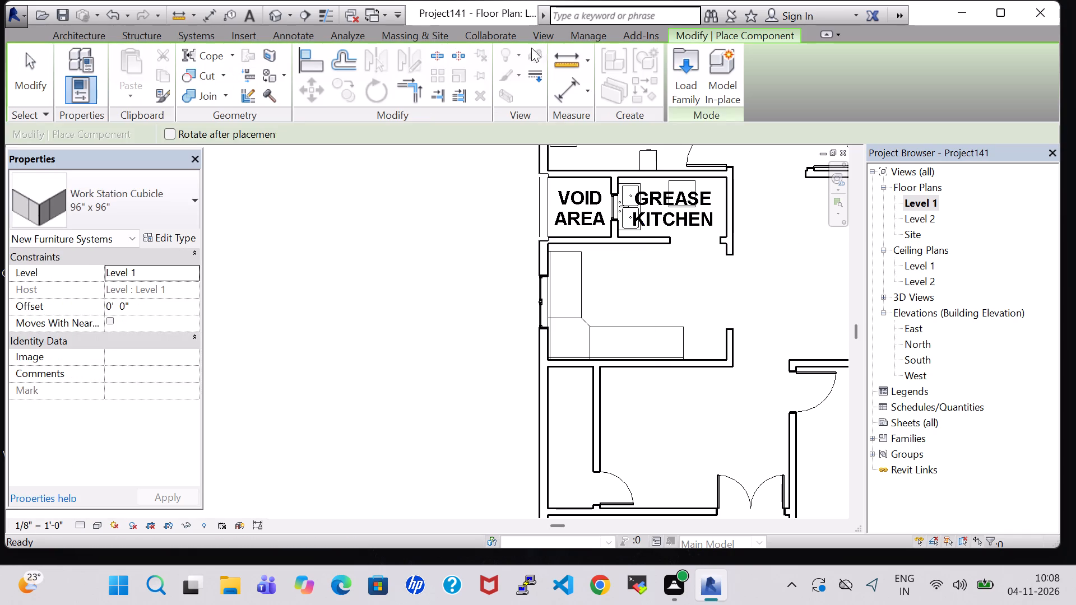
left_click(685, 81)
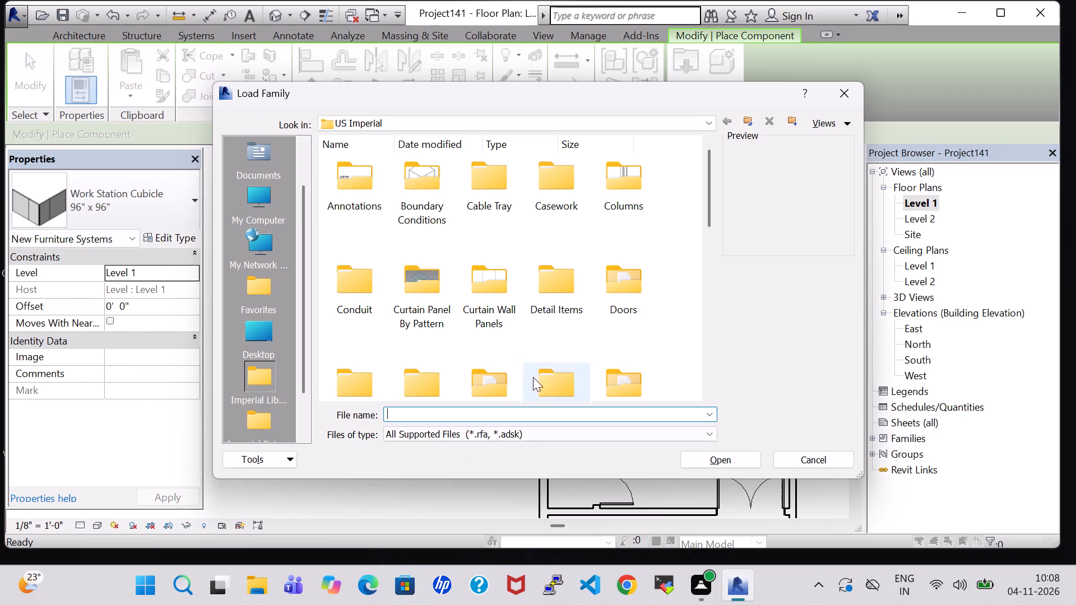
left_click(428, 281)
key("d")
key("s")
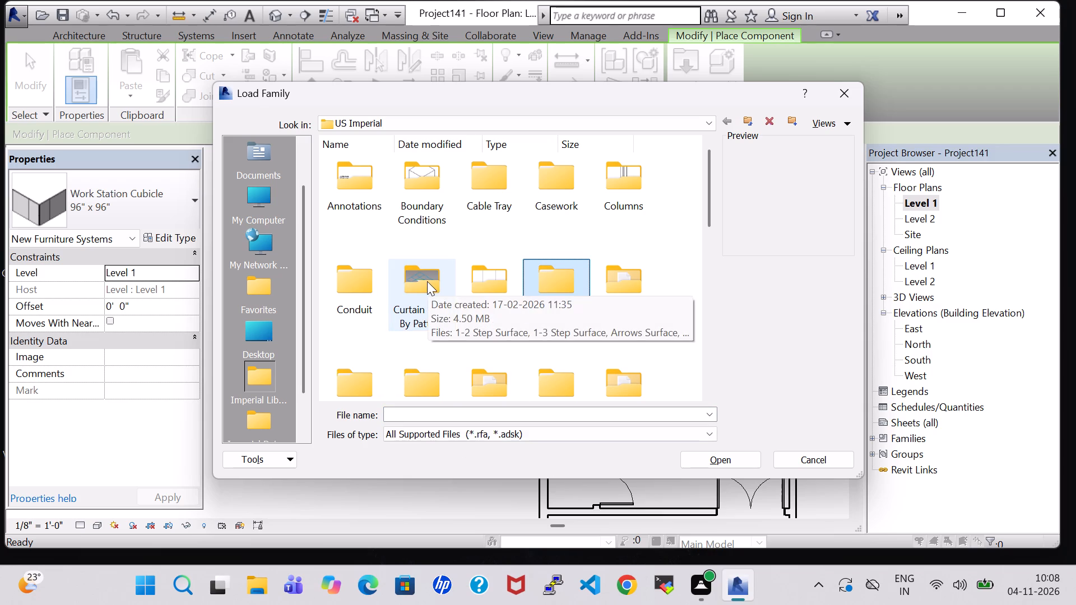
left_click(554, 282)
key("s")
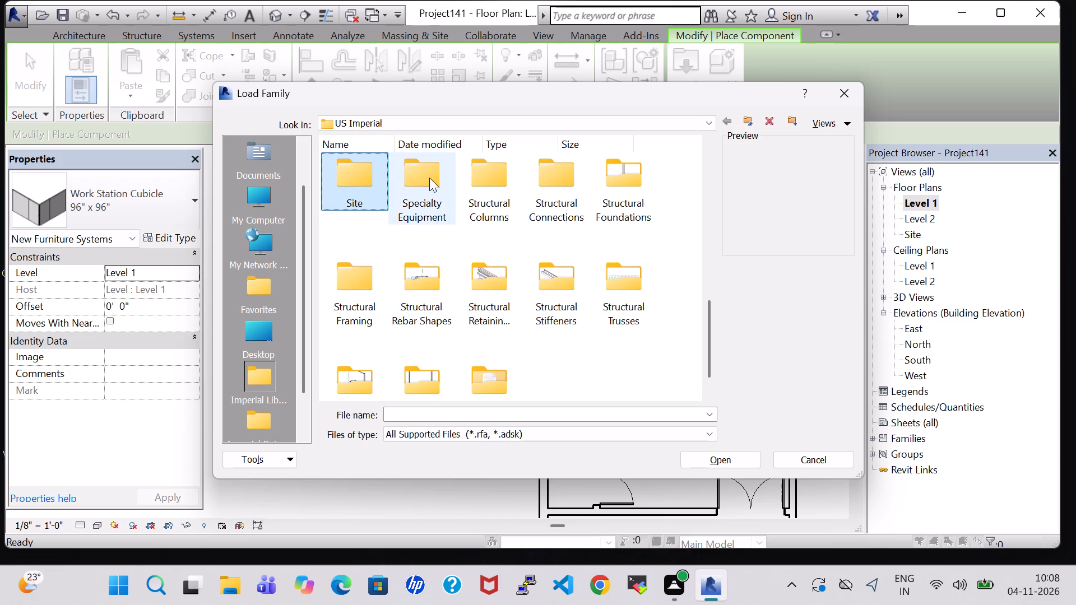
double_click(429, 178)
double_click(413, 197)
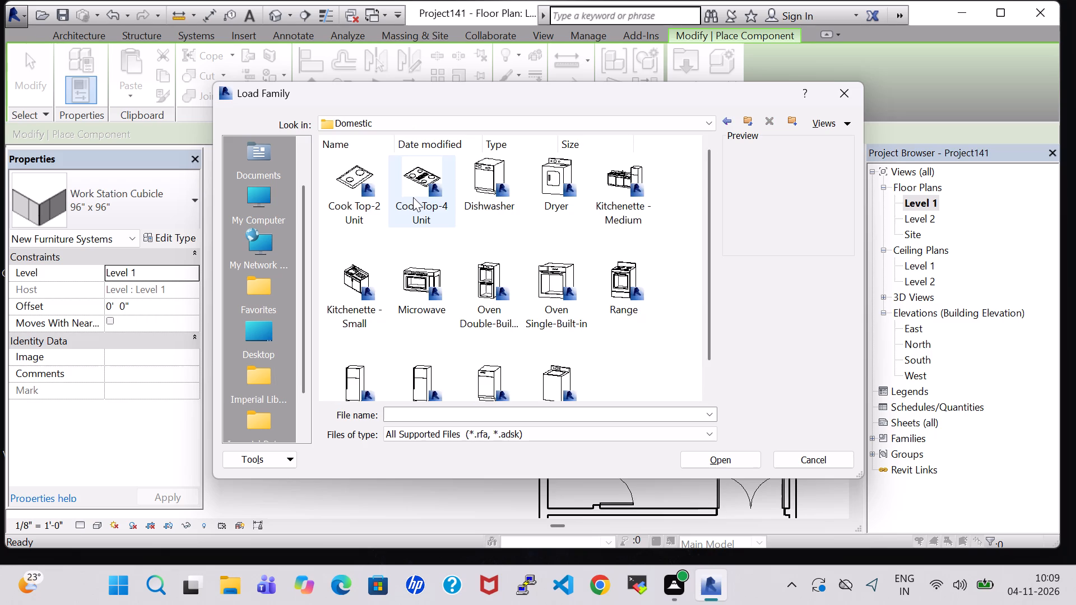
scroll(485, 286, "down", 2)
left_click(429, 340)
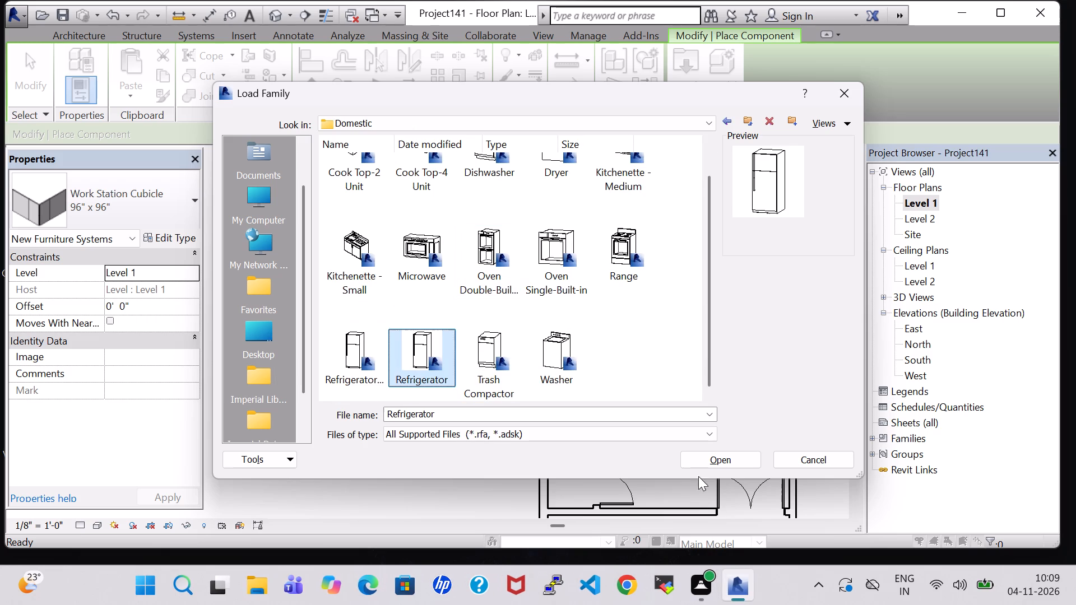
left_click(716, 460)
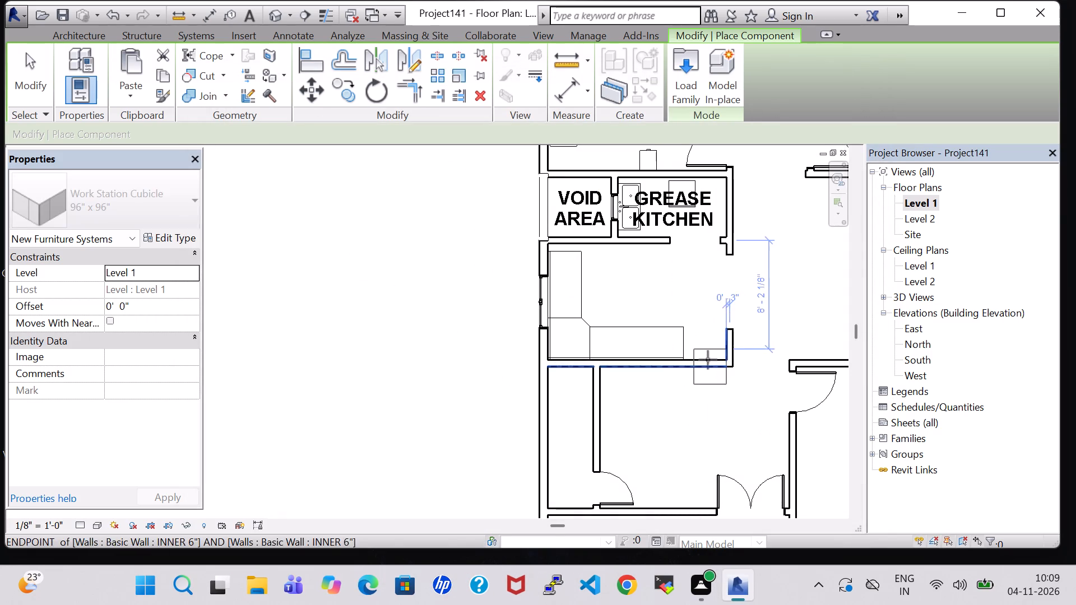
Place a 30" x 32" RH refrigerator against the lower wall, between the counter's end and the short wall.
scroll(701, 345, "up", 6)
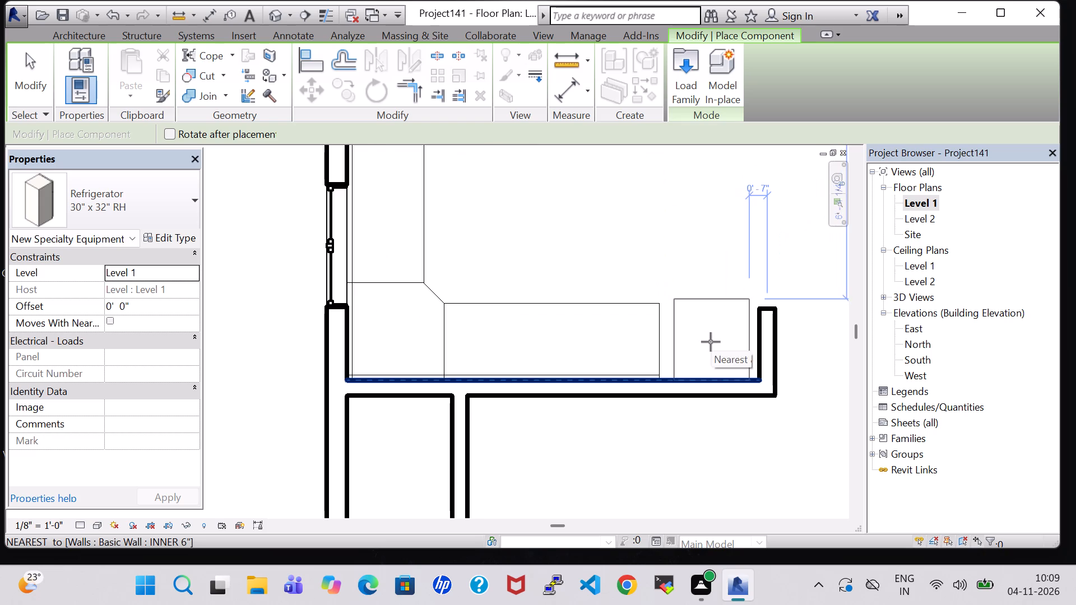
left_click(711, 340)
key("Escape")
key("Escape")
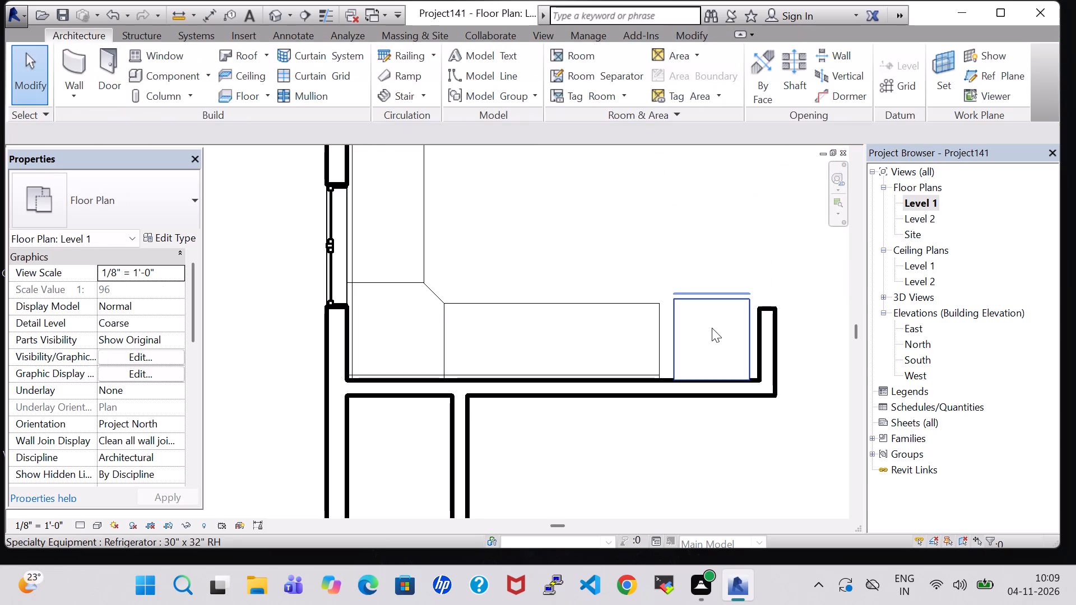
Nudge the refrigerator slightly up from the lower wall and rotate it 180 degrees.
left_click(712, 328)
key("Up")
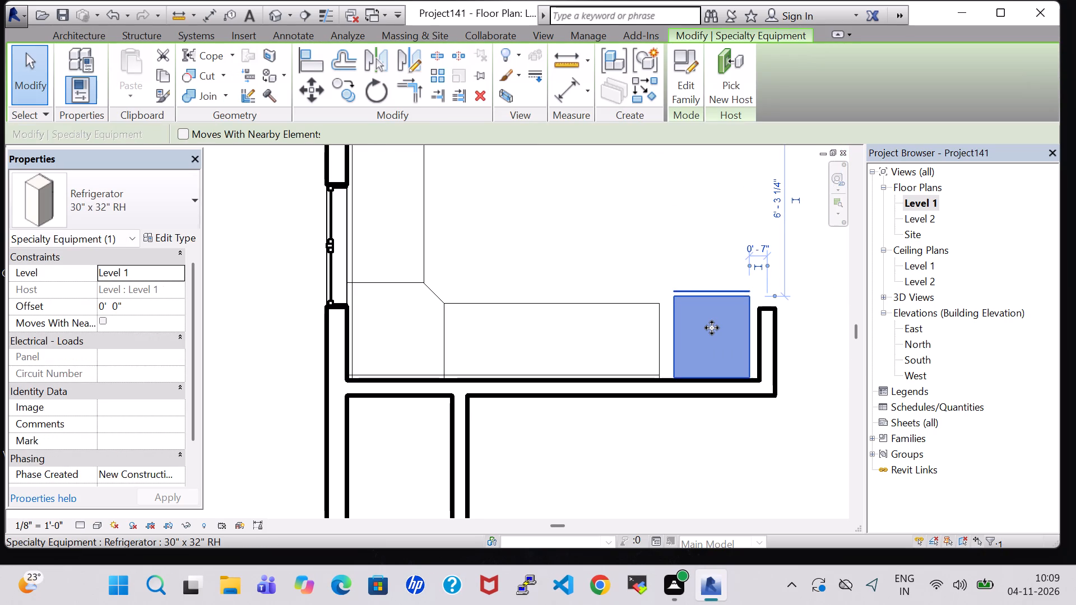
key("Up")
key("Up")
key("space")
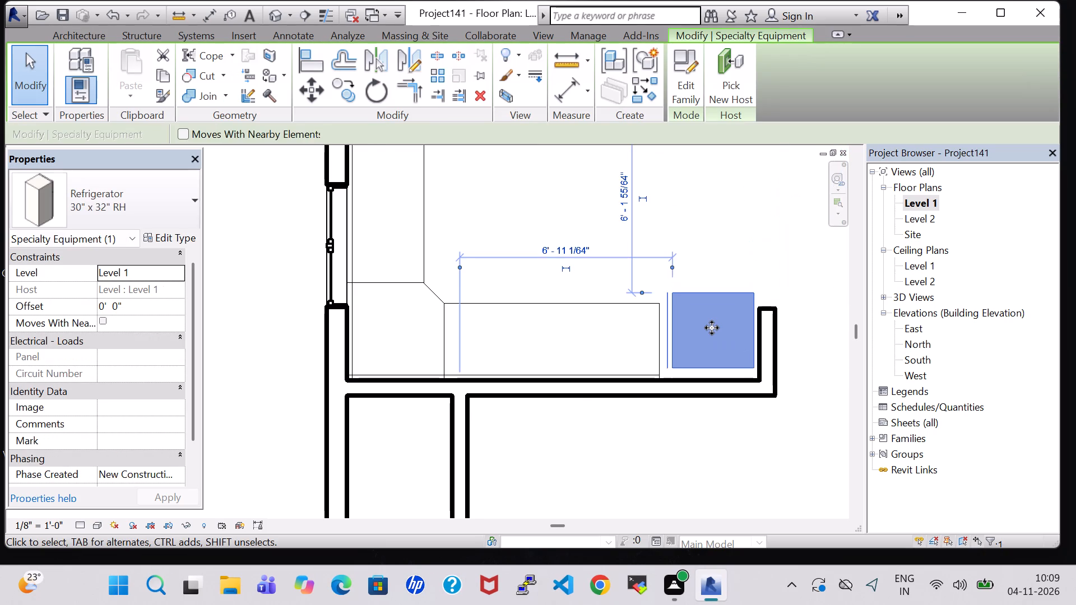
key("space")
left_click(658, 257)
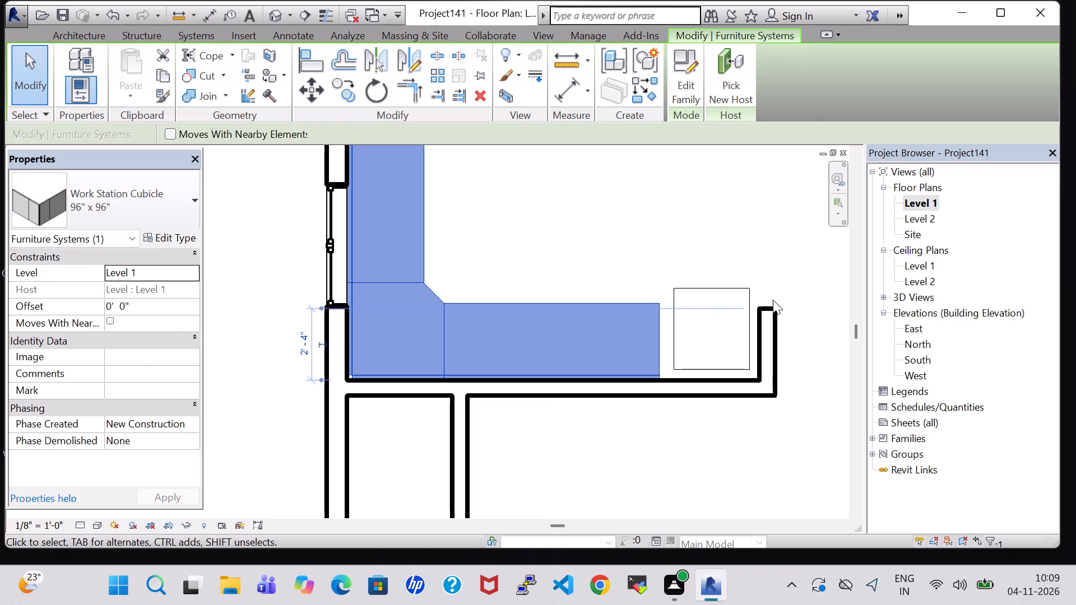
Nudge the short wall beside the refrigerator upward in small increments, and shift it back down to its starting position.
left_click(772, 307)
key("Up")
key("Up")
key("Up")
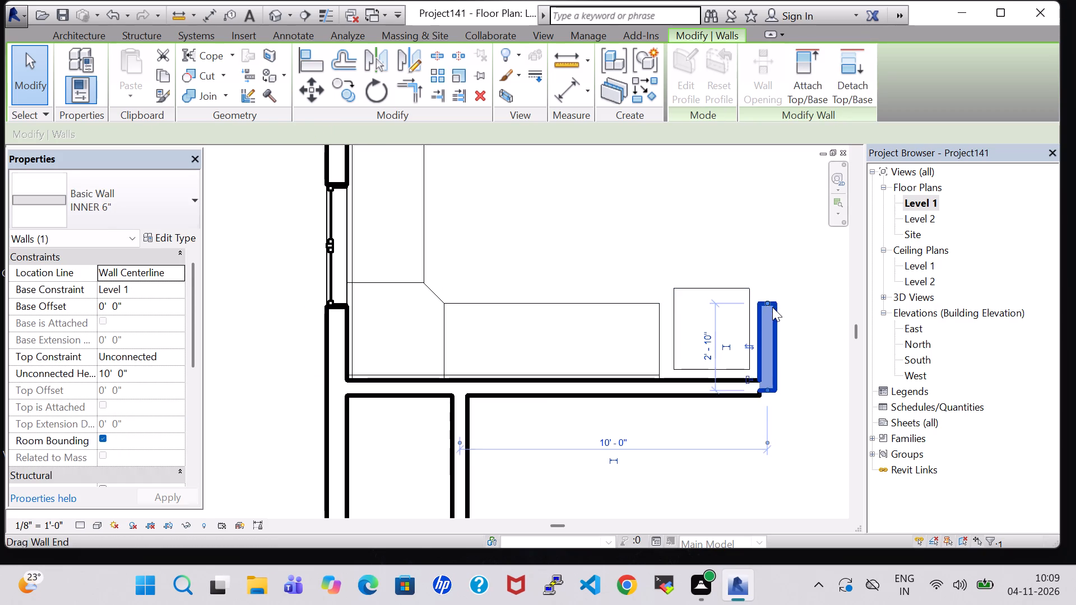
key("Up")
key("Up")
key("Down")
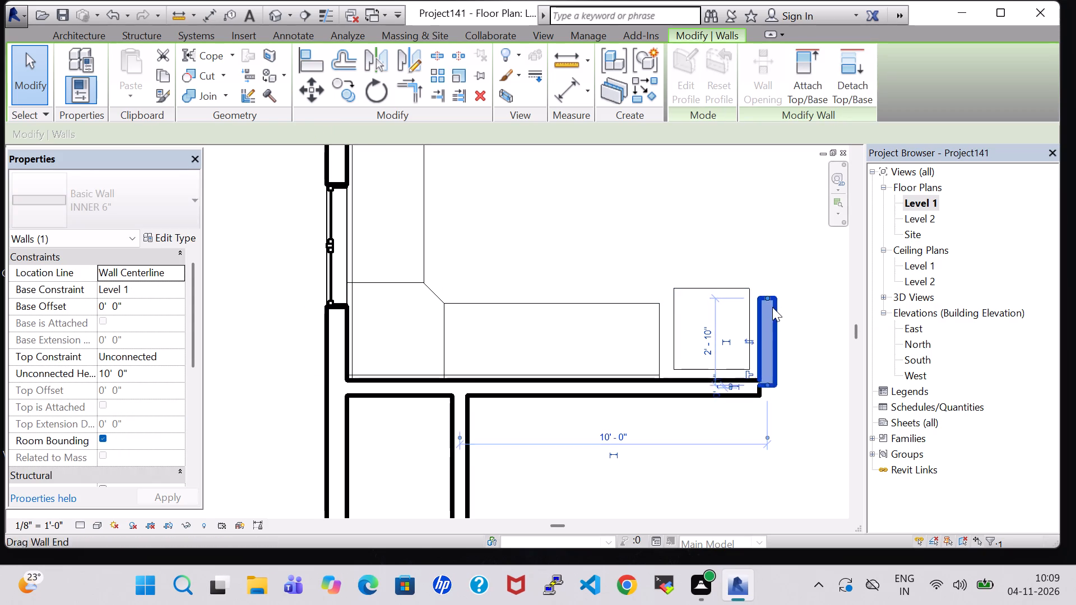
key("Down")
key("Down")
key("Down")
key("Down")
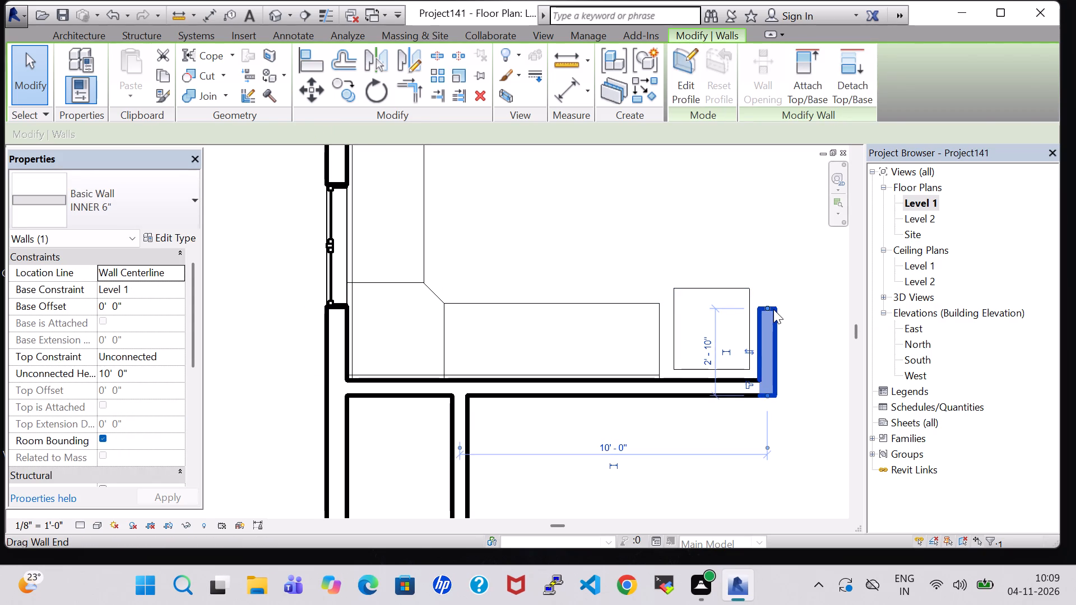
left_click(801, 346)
Extend the free upper end of the short wall beside the refrigerator to line up with the refrigerator's upper edge.
left_click(765, 305)
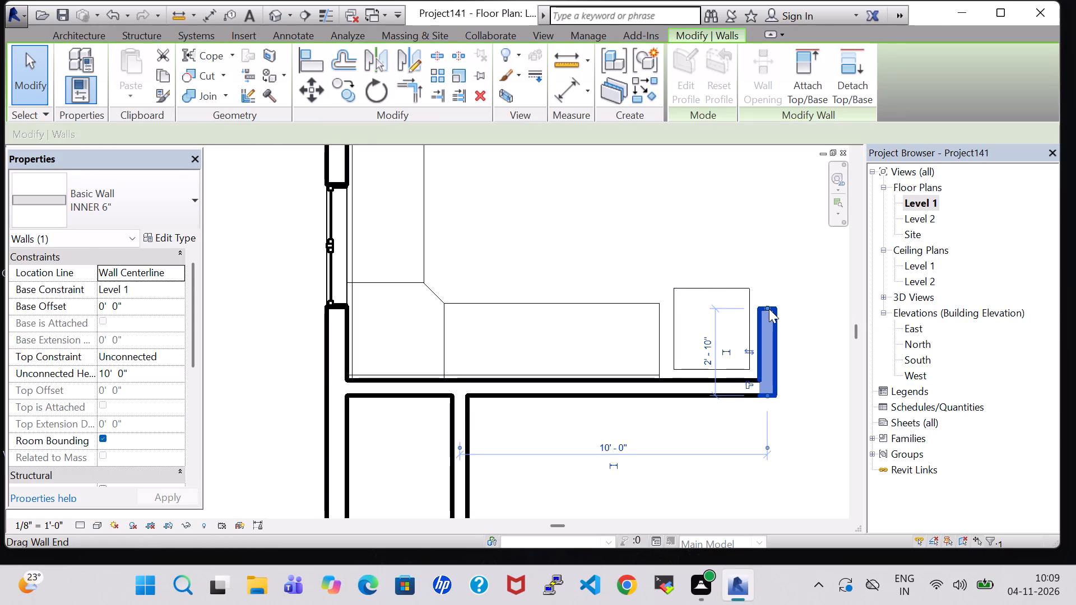
left_click_drag(767, 306, 764, 289)
left_click(809, 342)
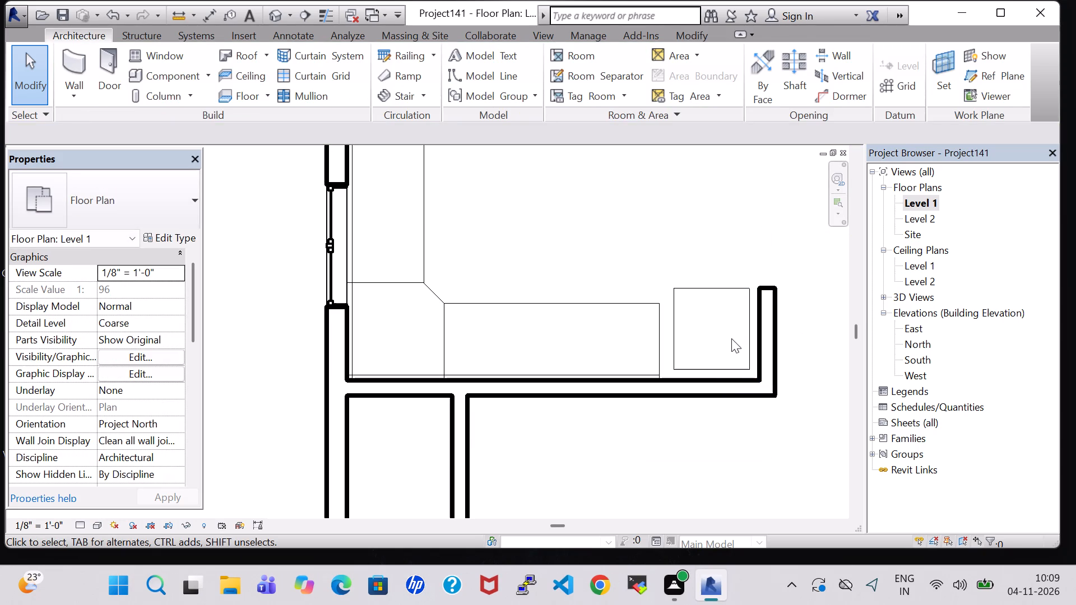
Nudge the refrigerator one increment down toward the lower wall.
left_click(731, 338)
left_click(738, 368)
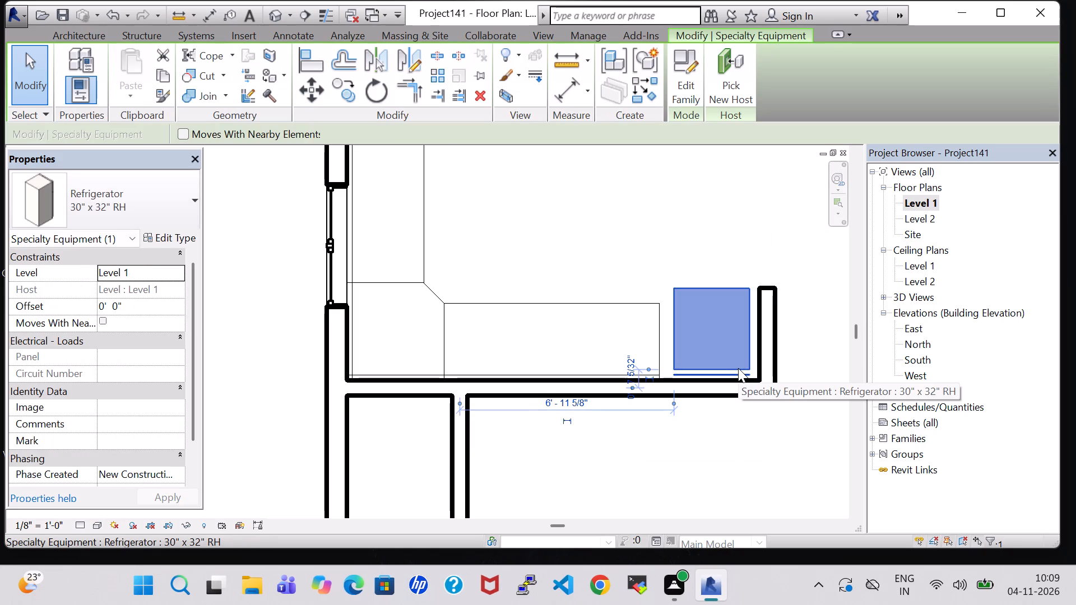
key("Down")
left_click(805, 381)
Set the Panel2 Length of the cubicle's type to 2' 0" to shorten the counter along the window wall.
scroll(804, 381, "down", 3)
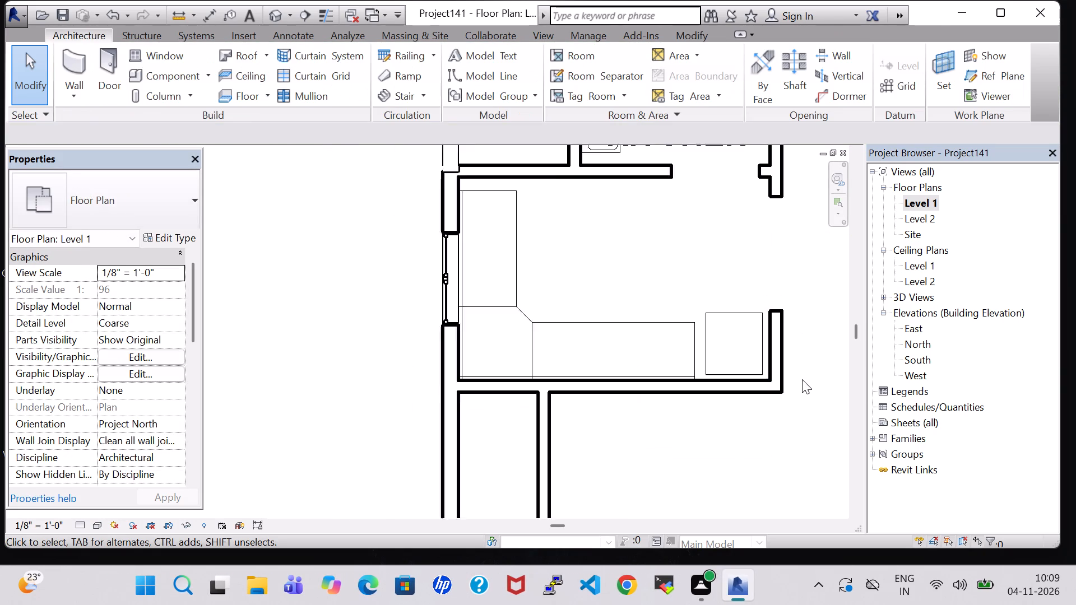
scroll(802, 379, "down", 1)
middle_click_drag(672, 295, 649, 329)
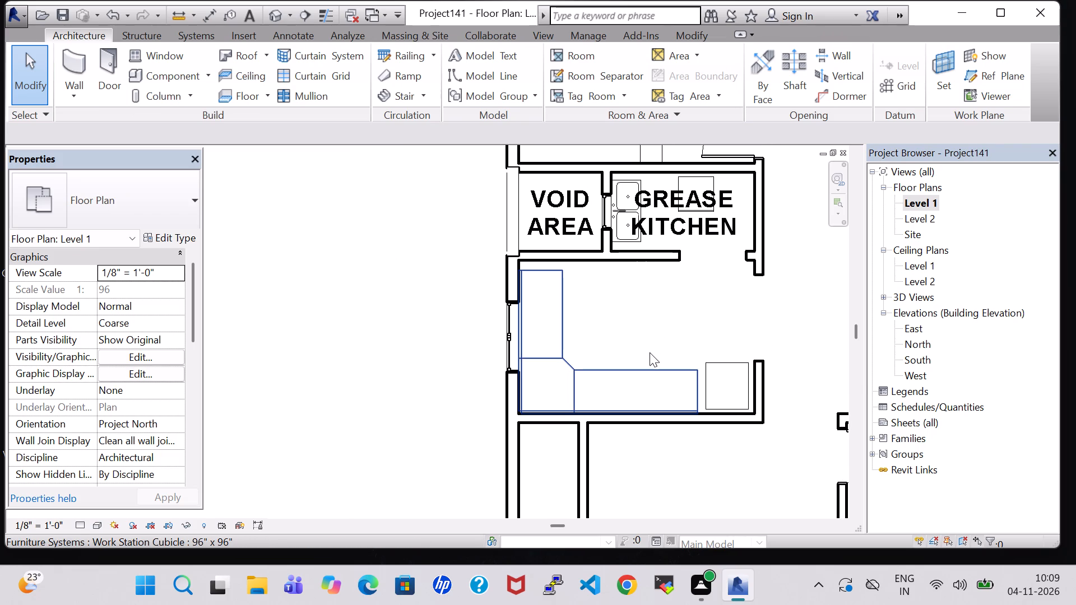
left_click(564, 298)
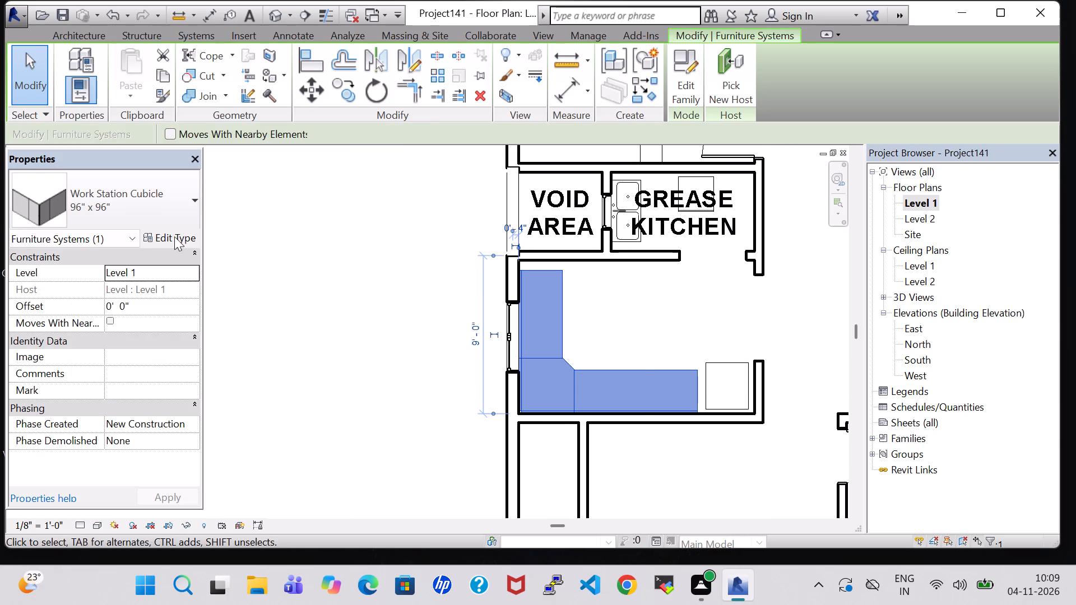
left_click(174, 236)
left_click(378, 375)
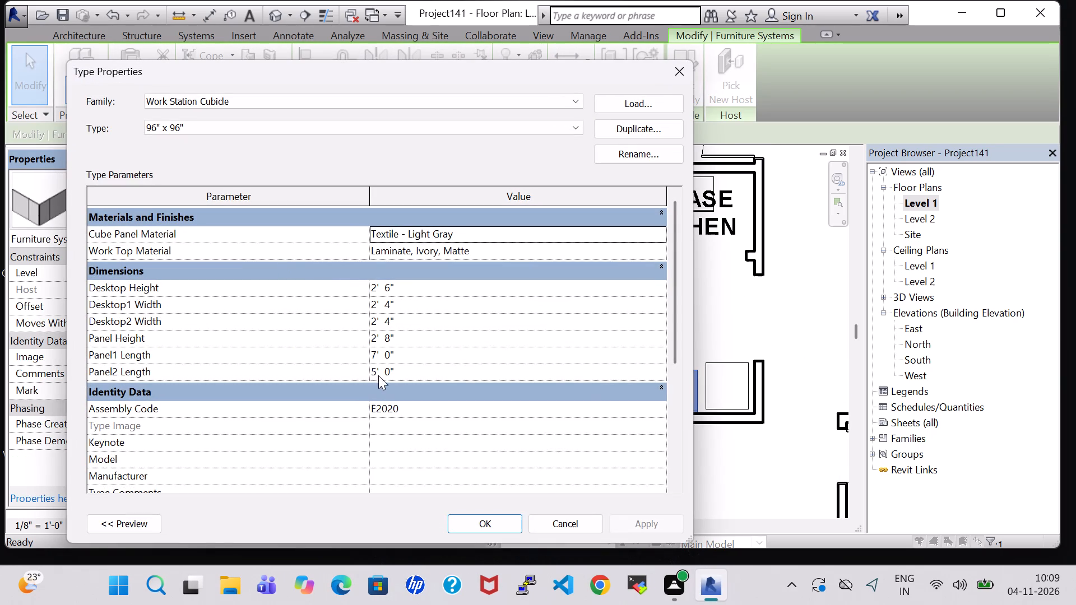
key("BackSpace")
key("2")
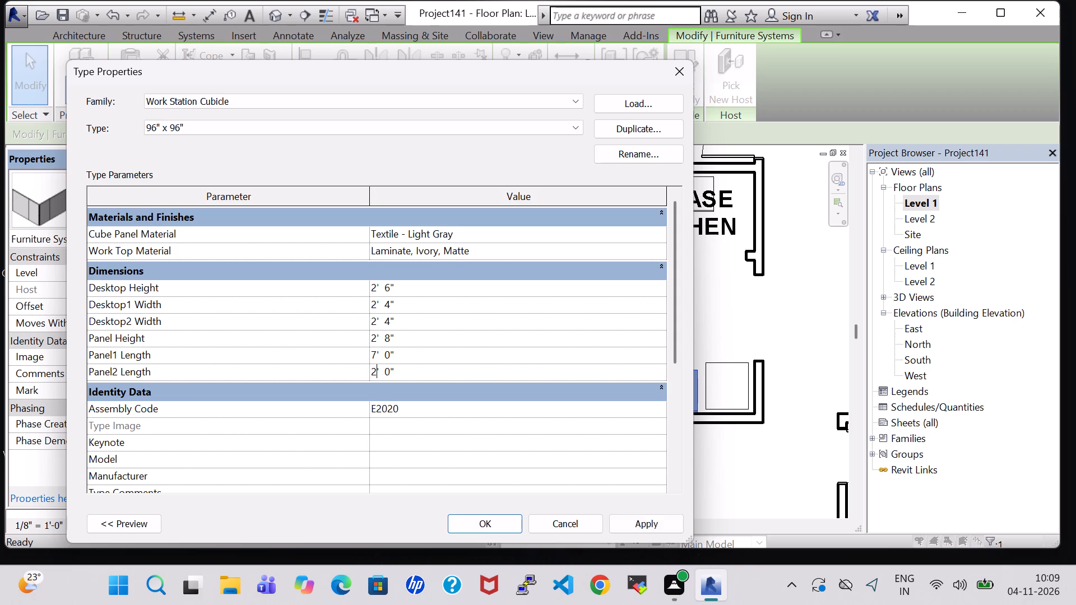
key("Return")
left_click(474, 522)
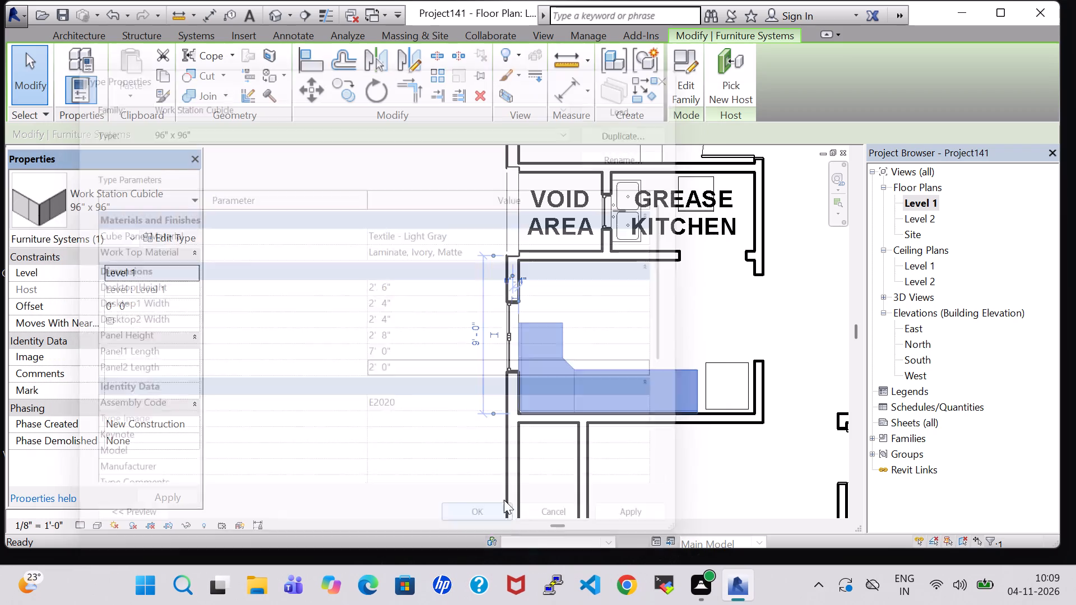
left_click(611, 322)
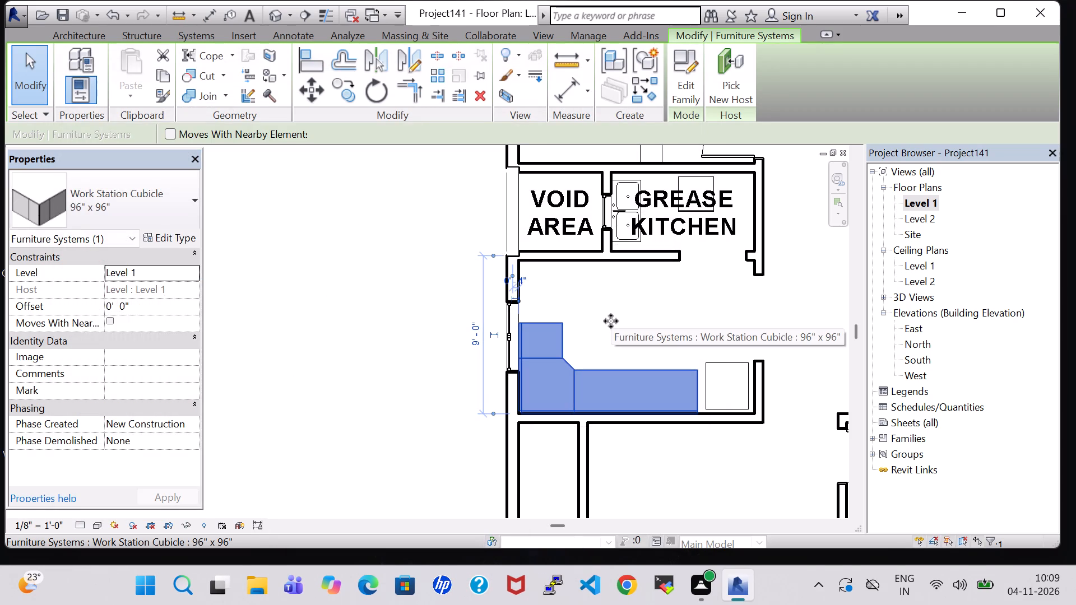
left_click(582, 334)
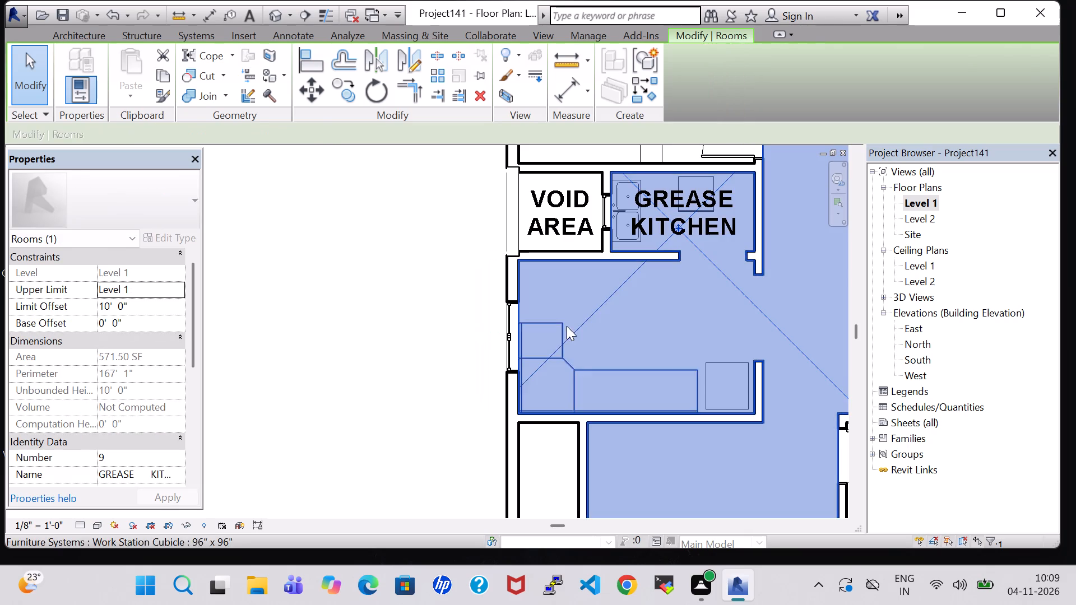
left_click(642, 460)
Set the Panel2 Length of the cubicle's type to 1' 0" to shorten the counter arm along the window wall.
left_click(558, 341)
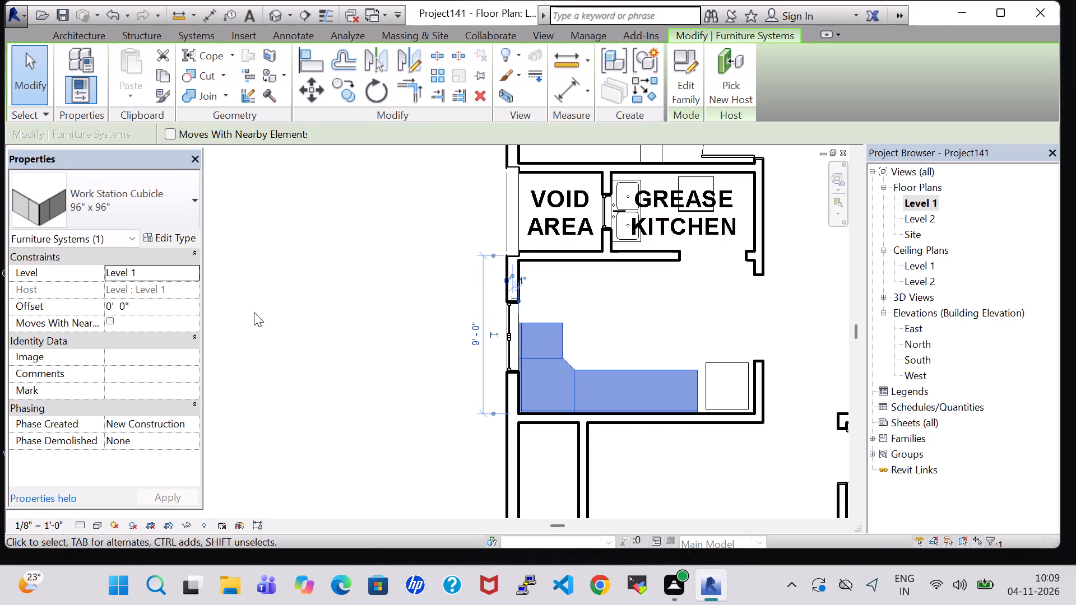
left_click(179, 232)
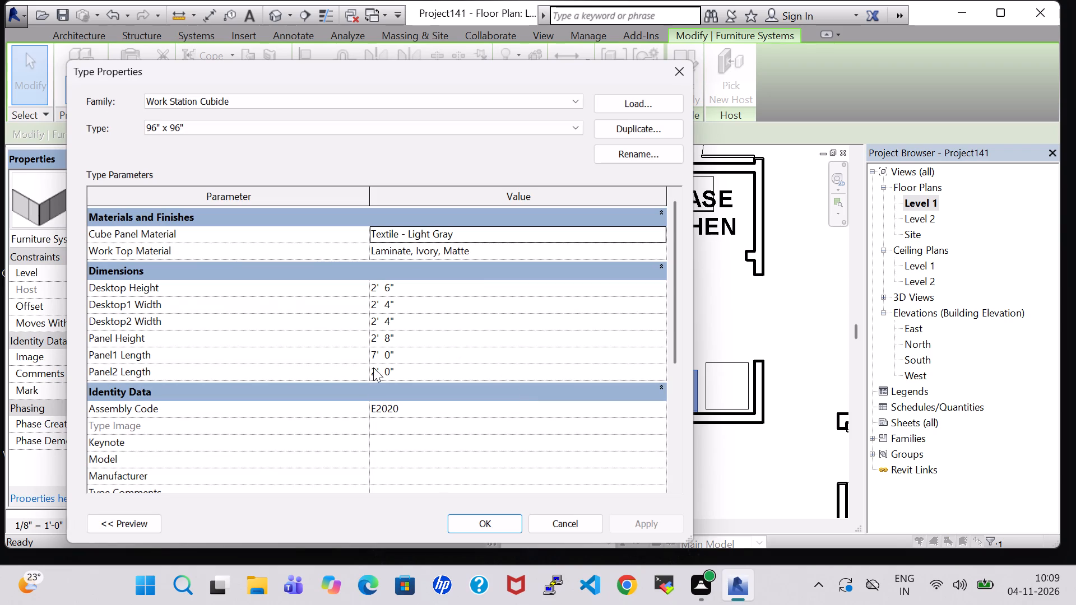
left_click(380, 373)
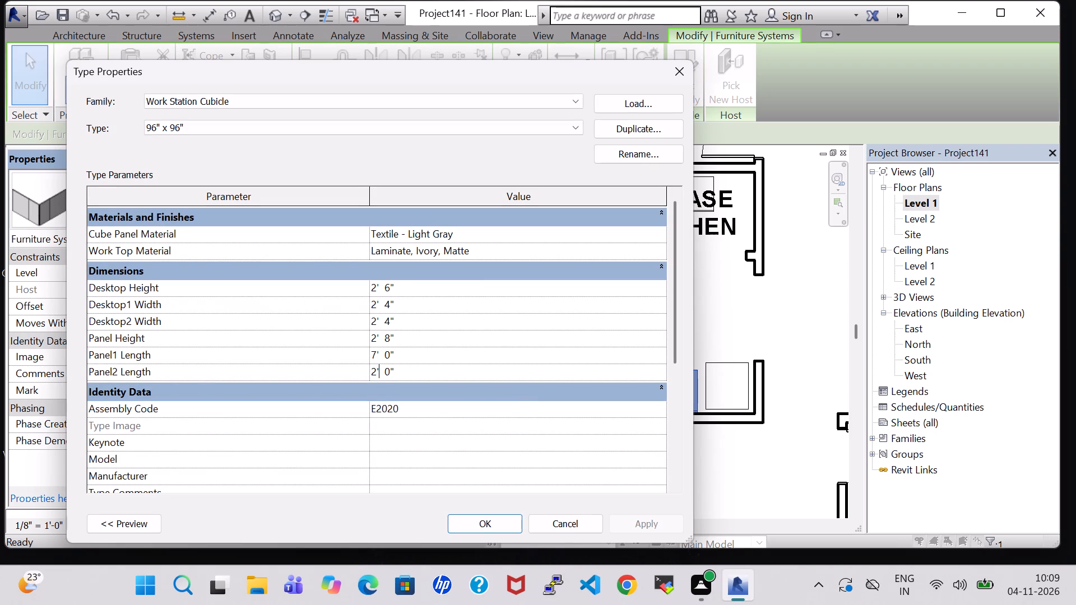
key("Left")
key("BackSpace")
key("1")
left_click(500, 522)
left_click(616, 327)
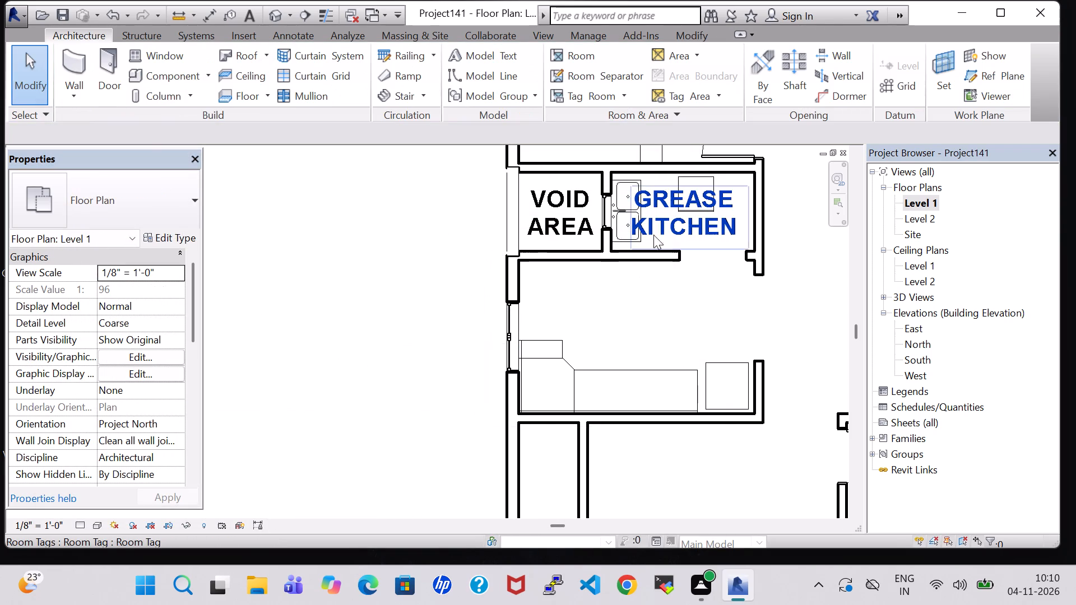
Place a second 42" x 21" double kitchen sink, matching the grease kitchen's, rotated against the window wall above the counter.
left_click(619, 207)
right_click(619, 207)
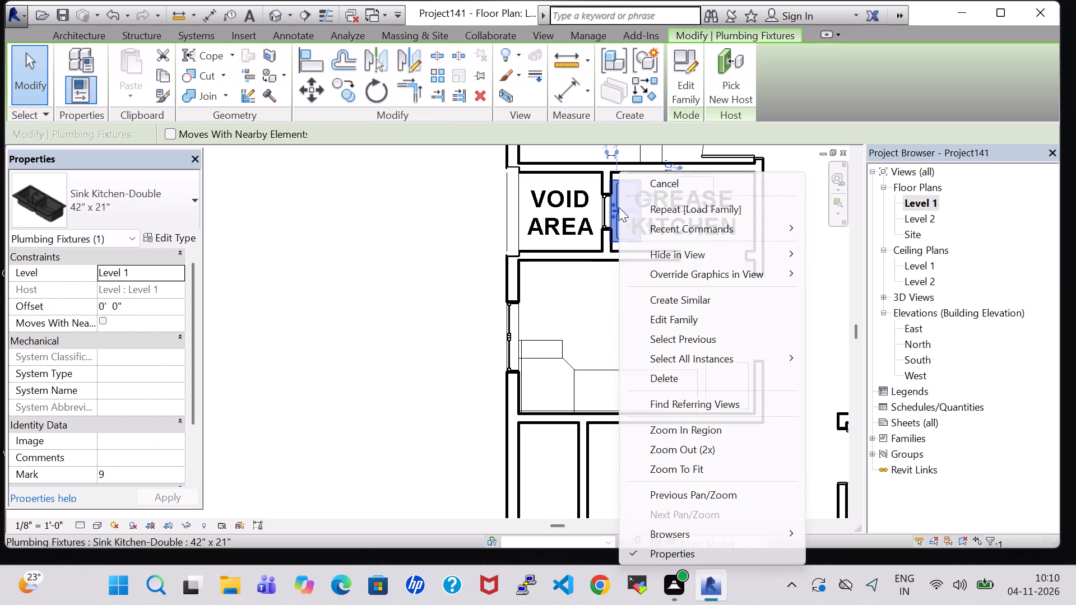
left_click(689, 299)
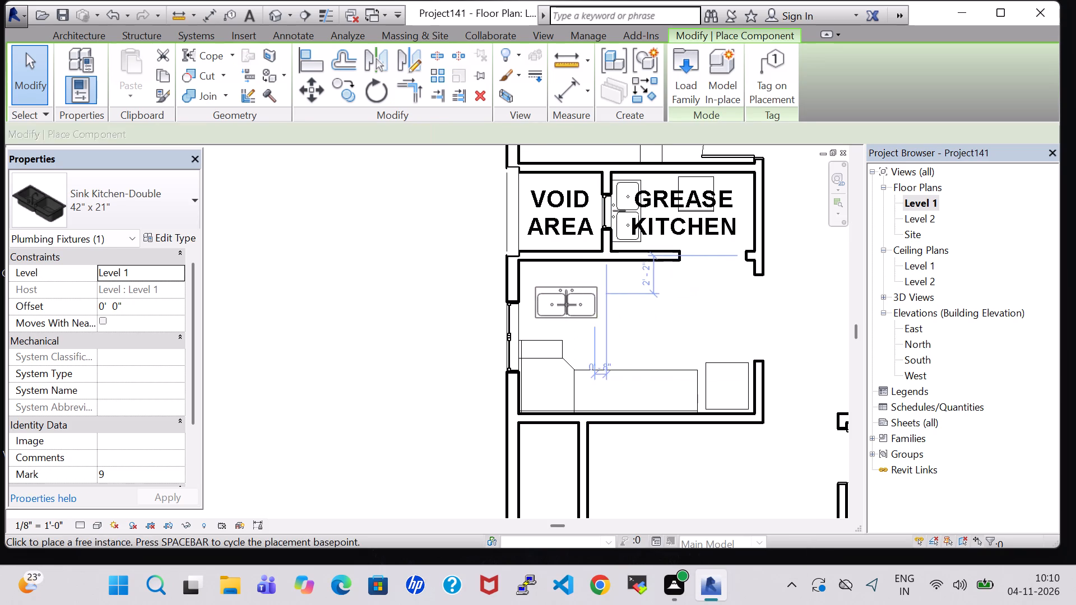
key("space")
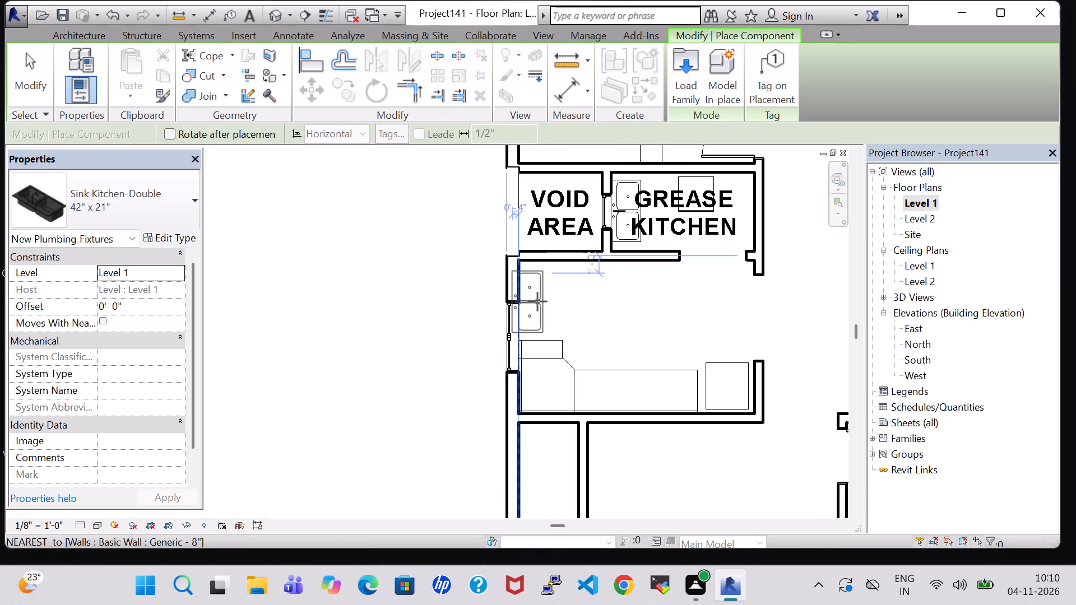
scroll(540, 301, "up", 6)
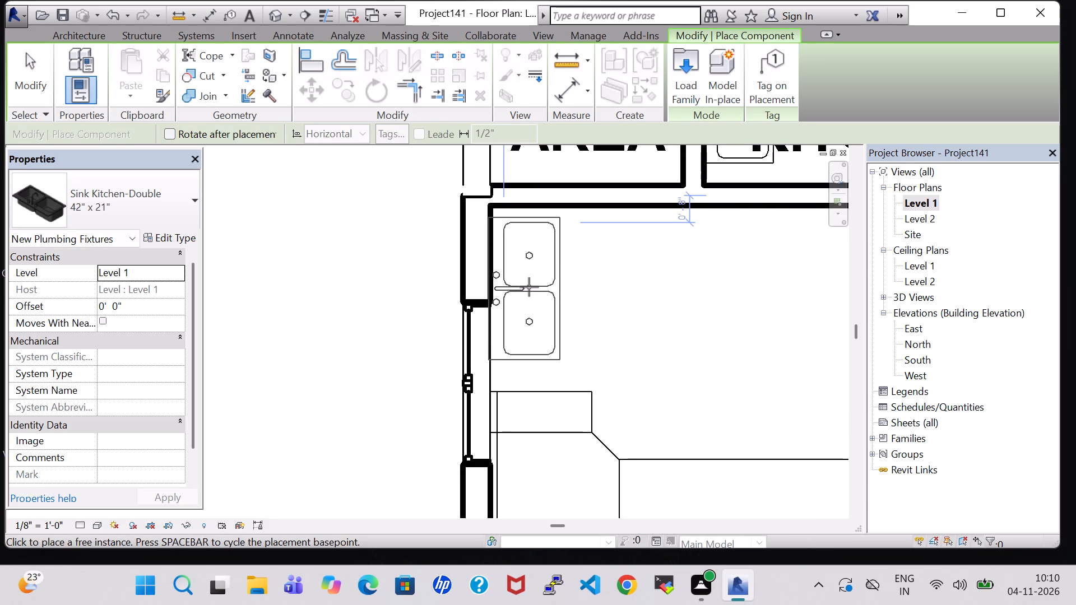
left_click(529, 287)
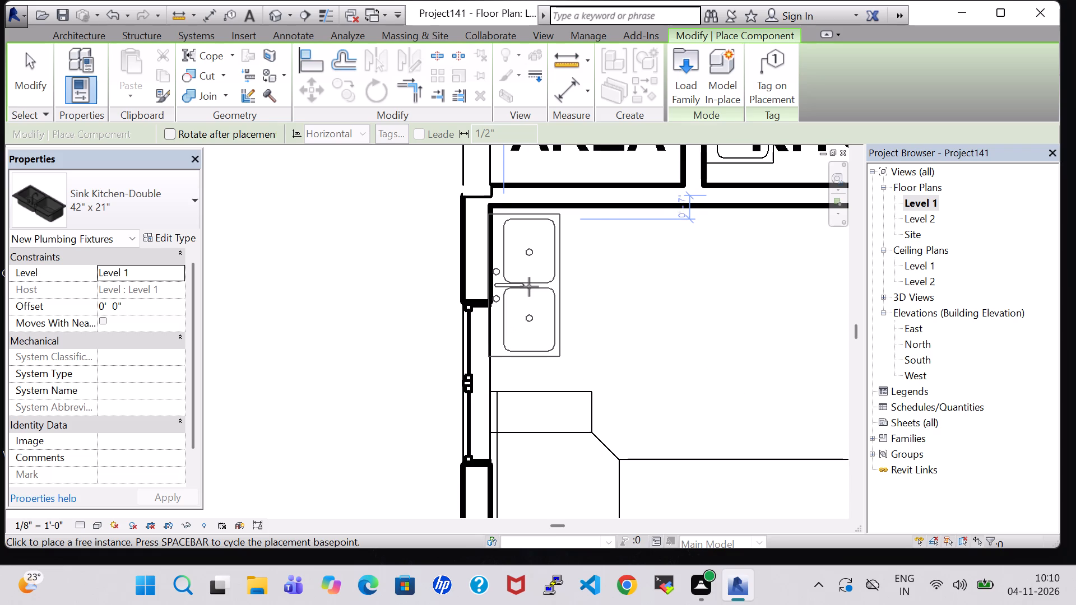
key("Escape")
key("Escape")
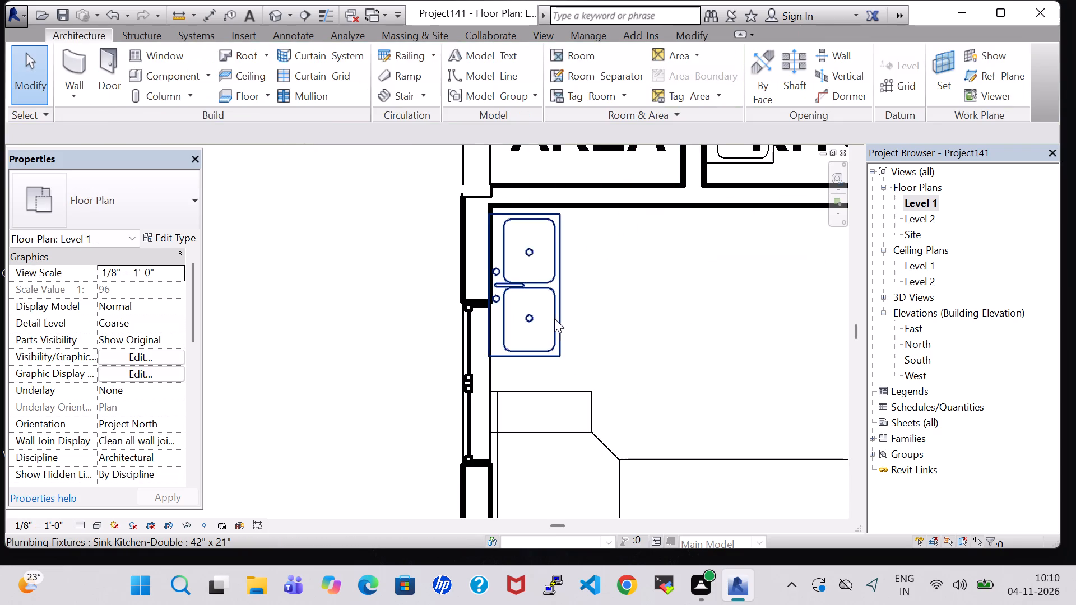
Nudge the new double sink three increments down along the window wall toward the counter.
left_click(548, 318)
key("Down")
key("Down")
key("Down")
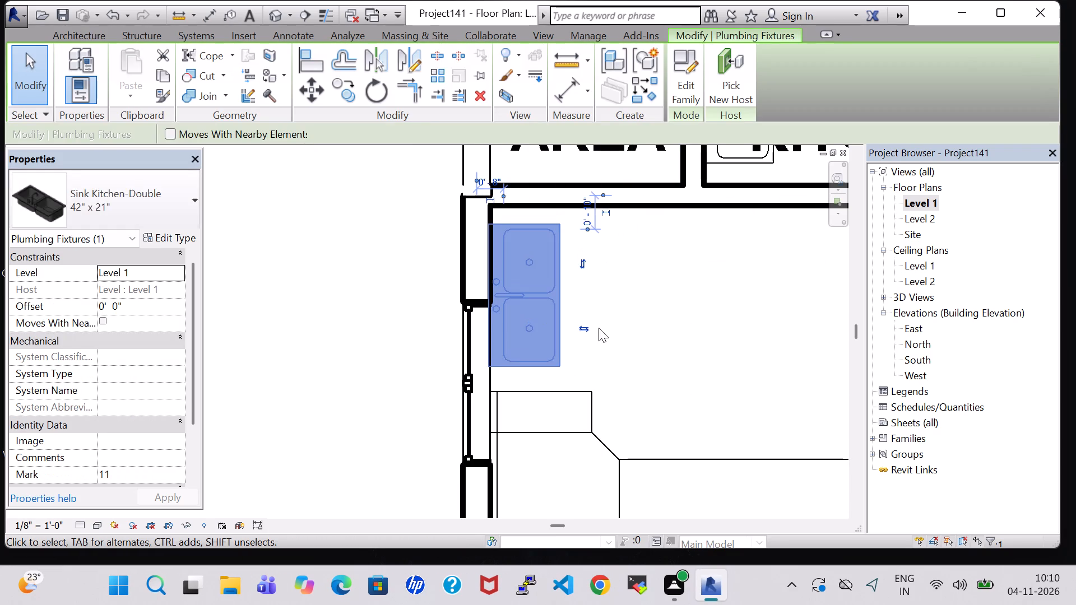
left_click(599, 328)
Nudge the casement window beside the counter eleven increments down along its wall, away from the sink.
scroll(585, 341, "down", 4)
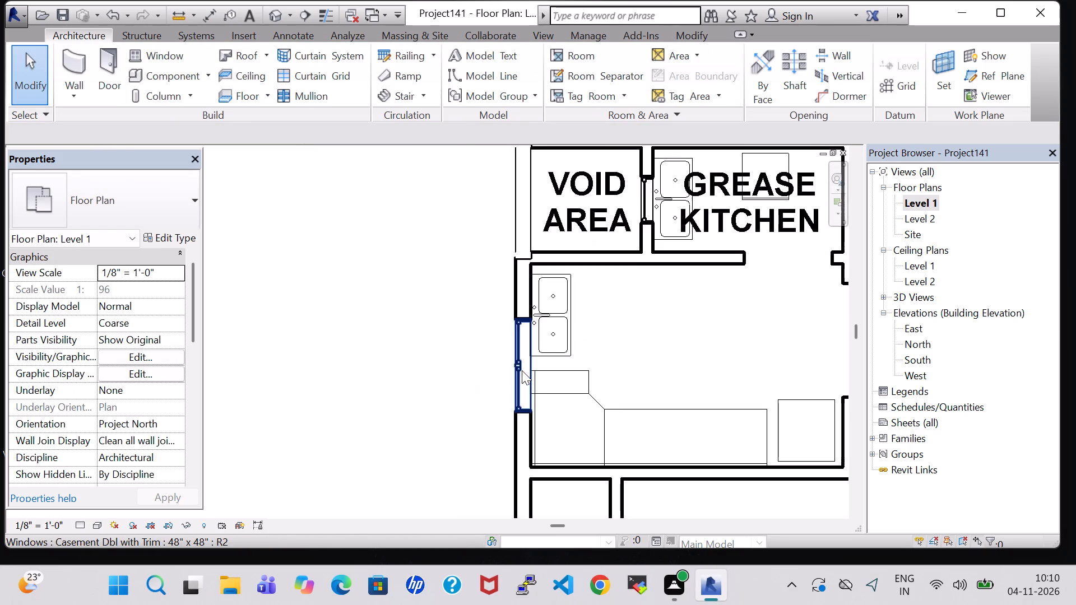
left_click(521, 370)
key("Down")
key("Down")
key("Down")
key("Down")
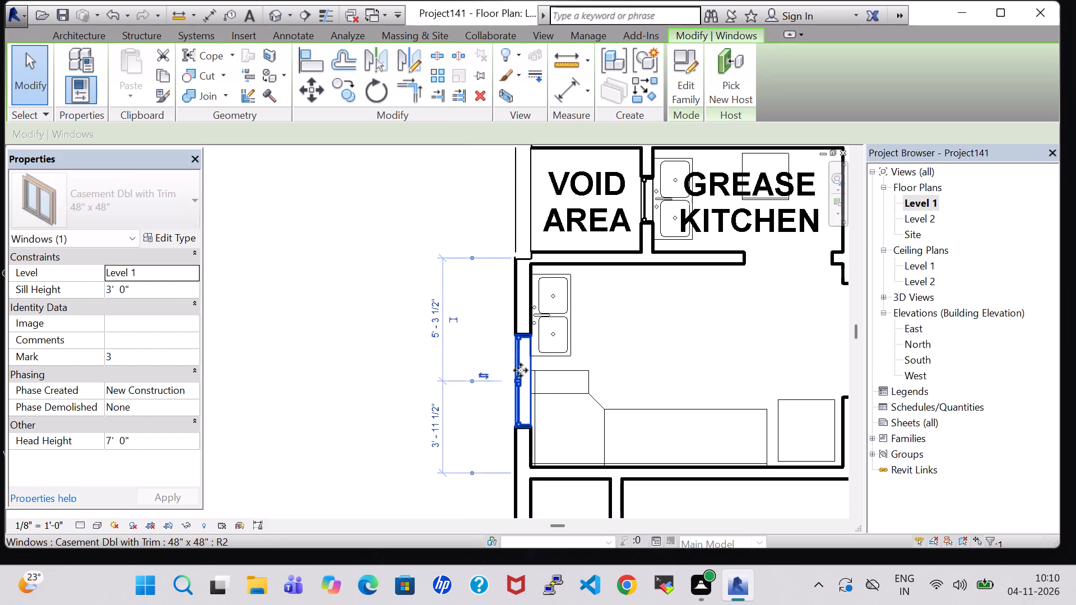
key("Down")
key("Down")
key("Down")
key("Down")
key("Down")
key("Down")
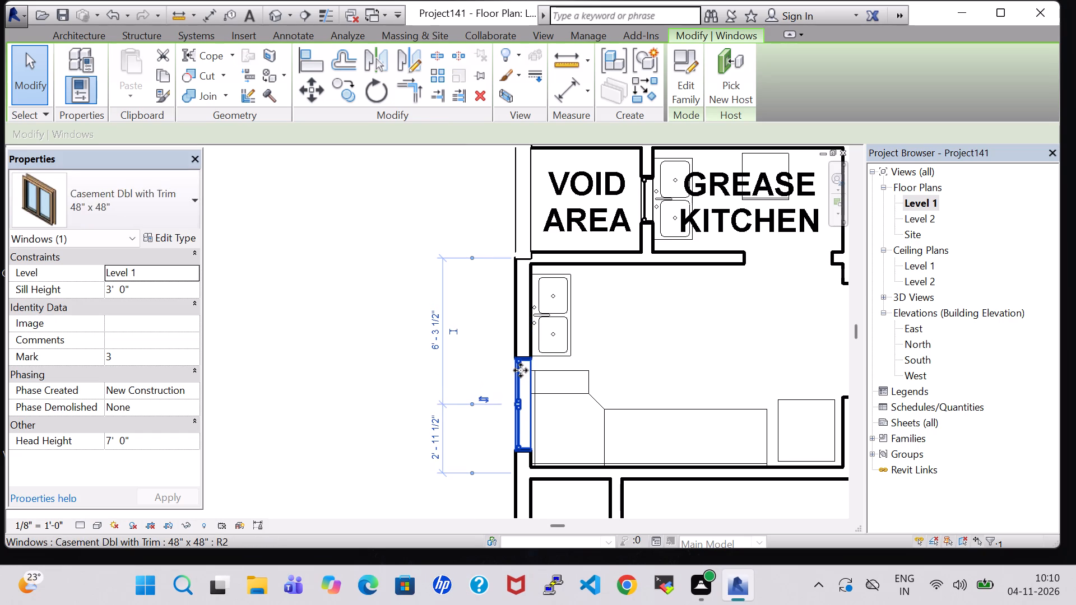
key("Down")
left_click(695, 330)
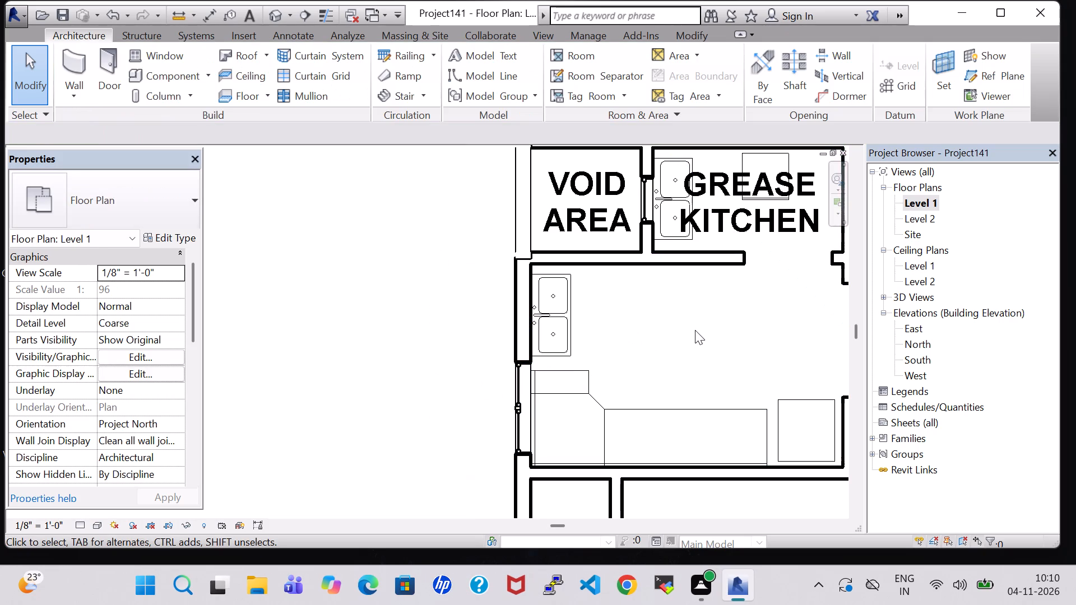
Load the Cook Top-4 Unit family from the Domestic folder of the Specialty Equipment library.
scroll(695, 330, "down", 4)
middle_click_drag(695, 330, 576, 347)
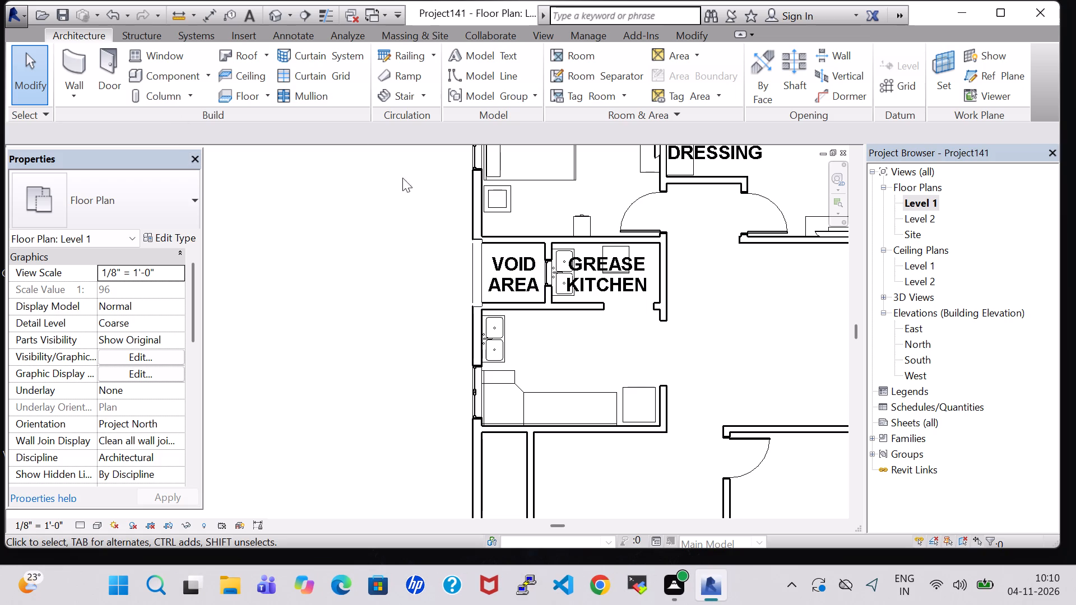
left_click(168, 79)
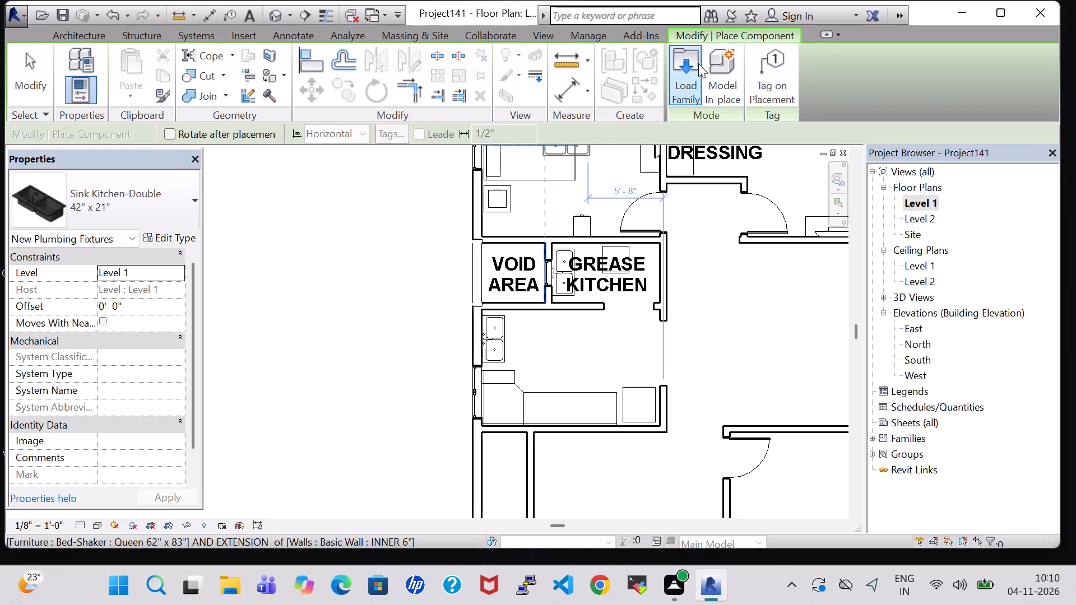
left_click(692, 63)
left_click(480, 300)
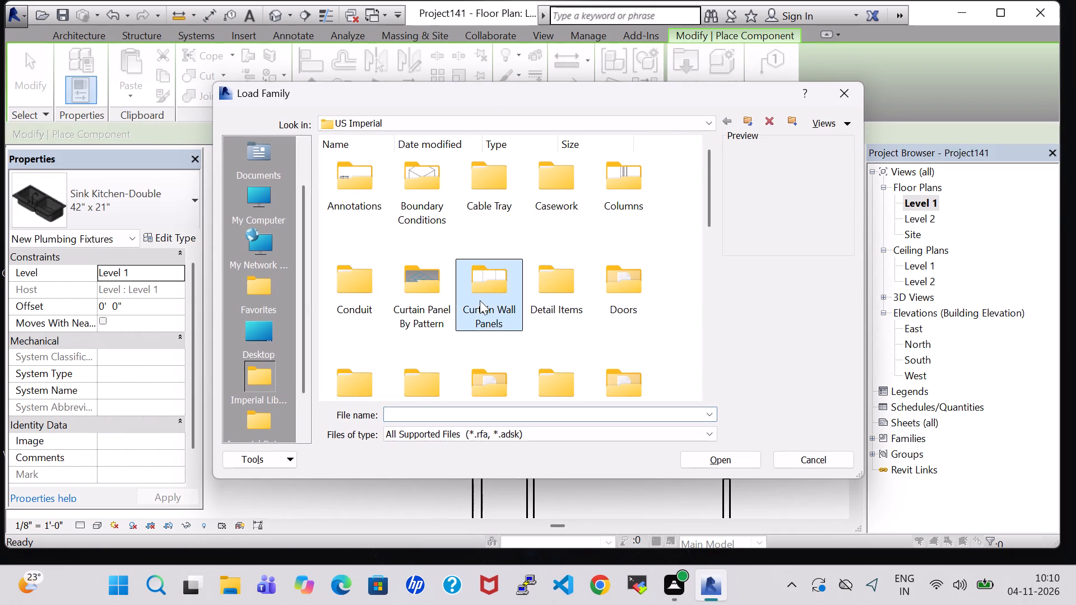
key("s")
double_click(432, 221)
double_click(433, 193)
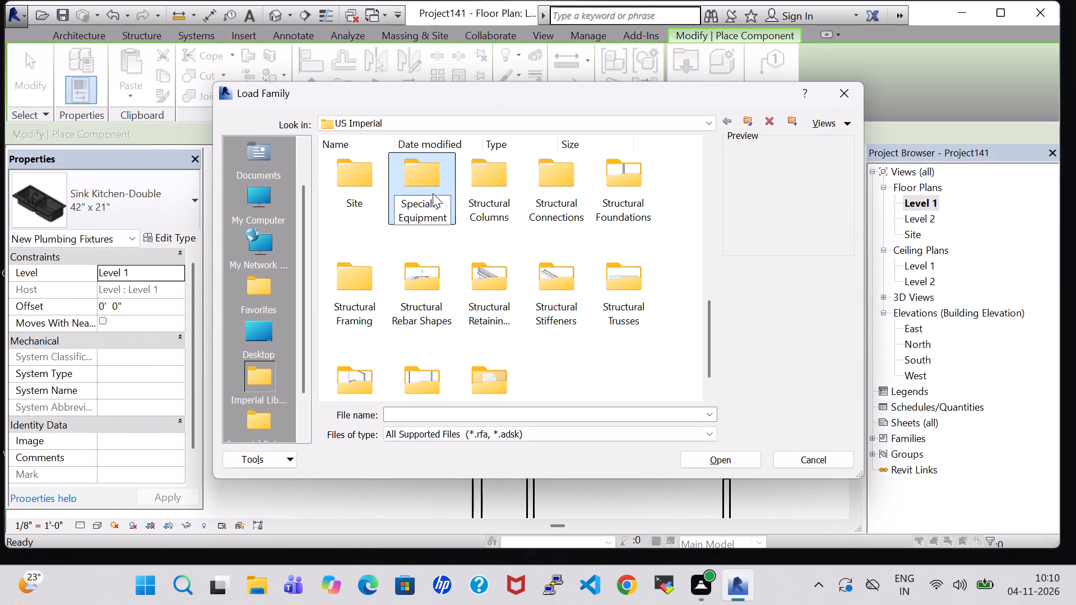
left_click(419, 189)
double_click(421, 189)
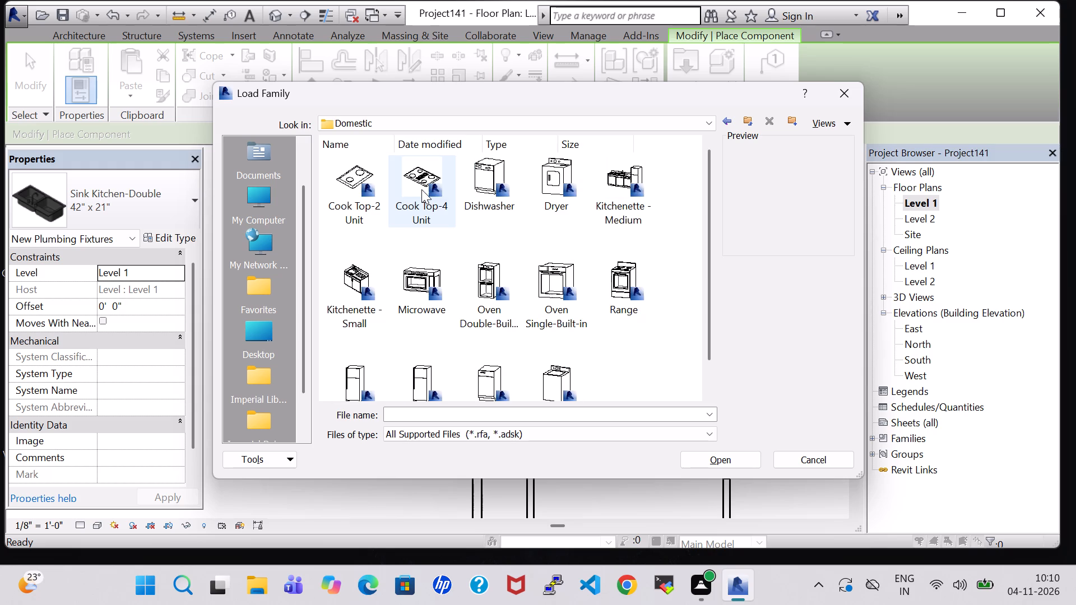
left_click(434, 192)
left_click(757, 459)
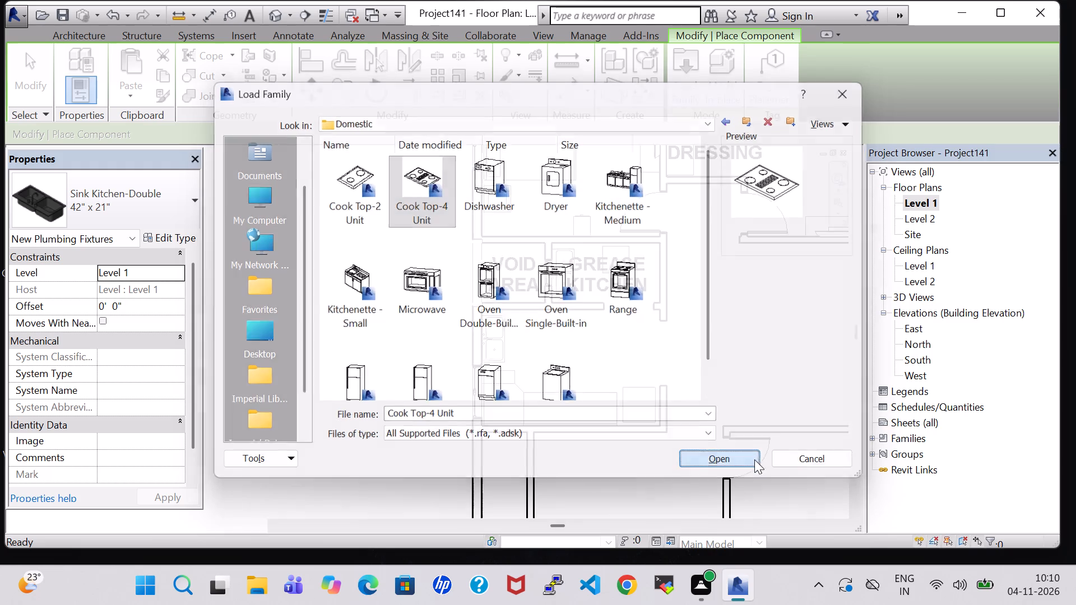
Place the 36" x 20" four-burner cooktop on the long counter arm between the corner and the refrigerator.
scroll(537, 406, "up", 6)
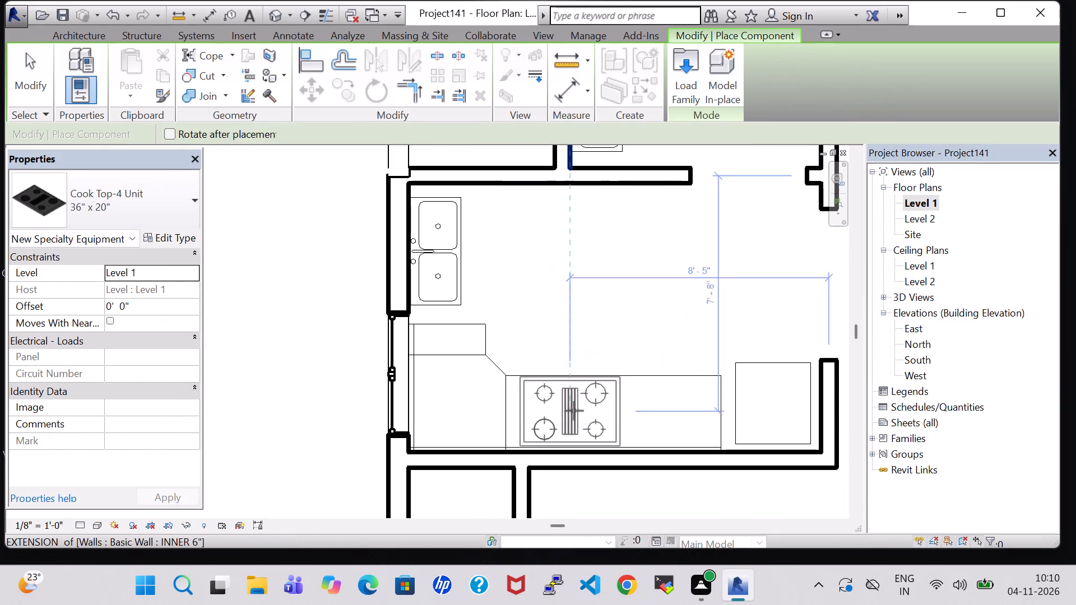
scroll(600, 415, "up", 3)
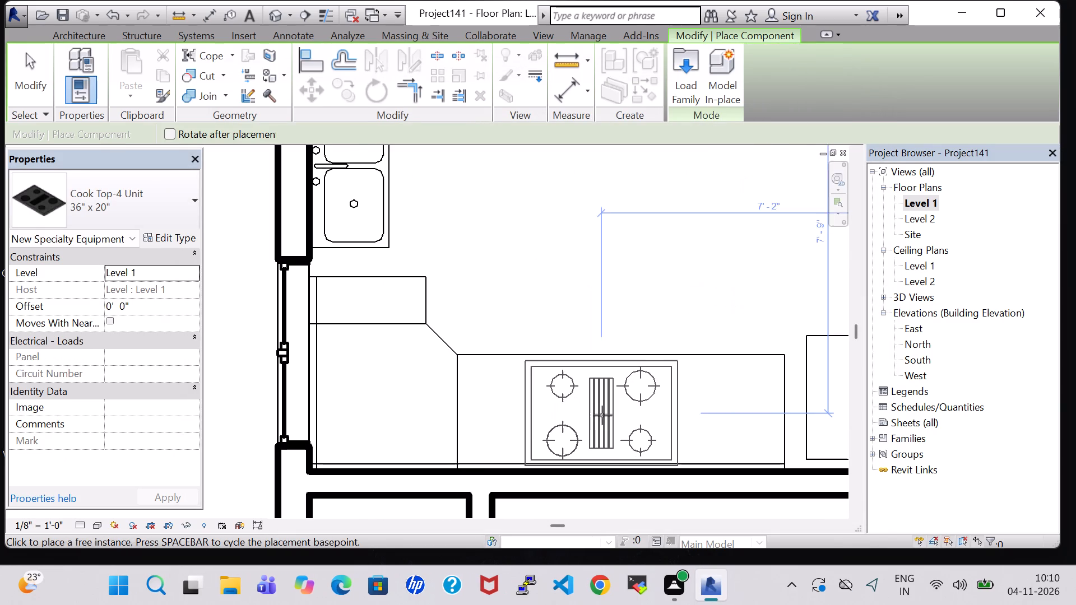
left_click(642, 413)
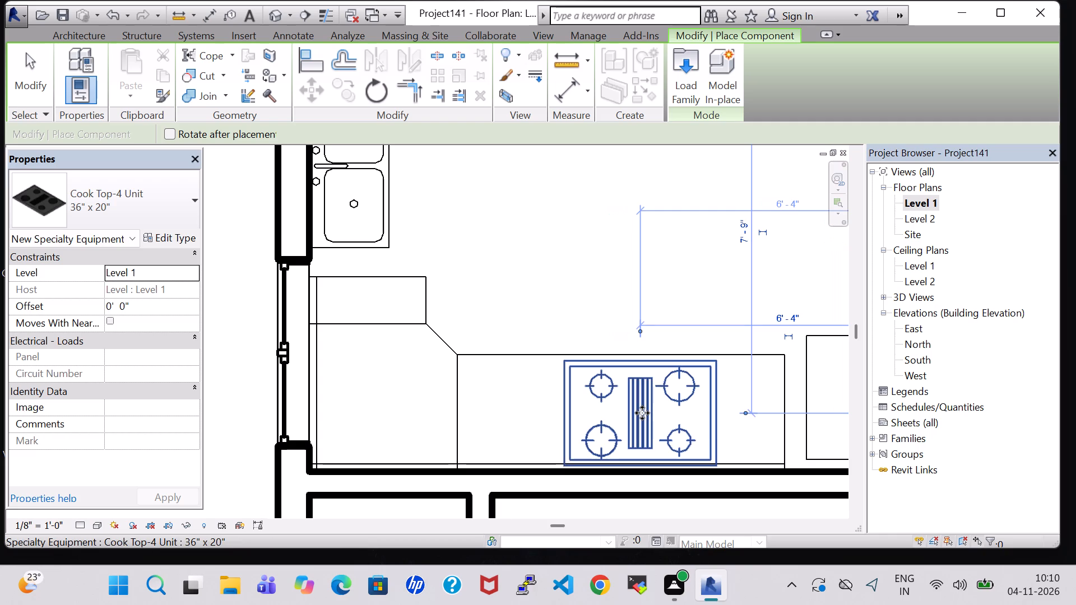
key("Escape")
key("Escape")
Nudge the cooktop one increment up, away from the wall behind the counter.
left_click(641, 408)
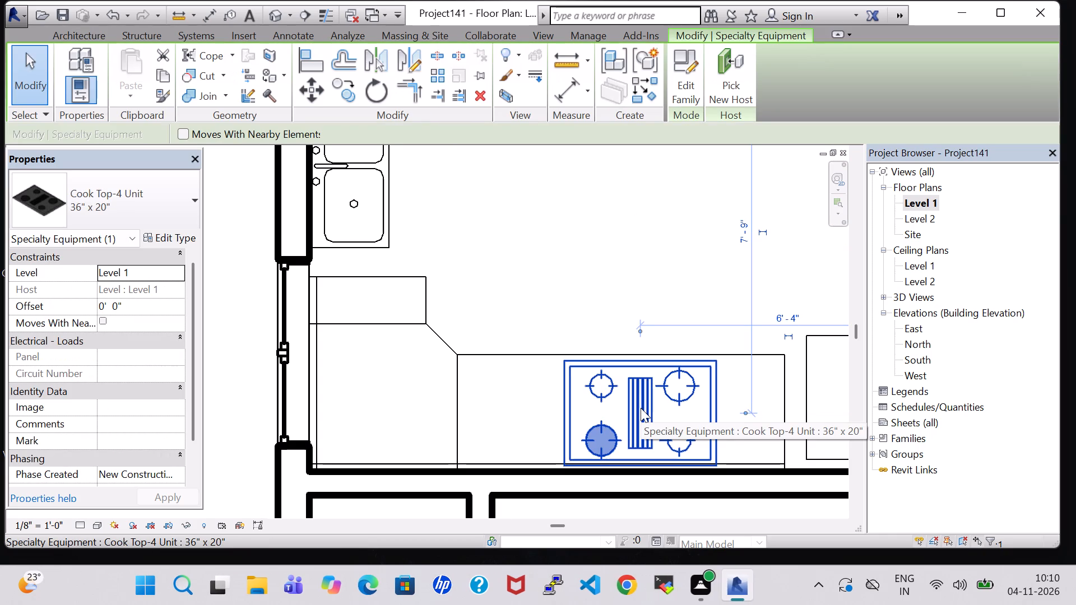
key("Up")
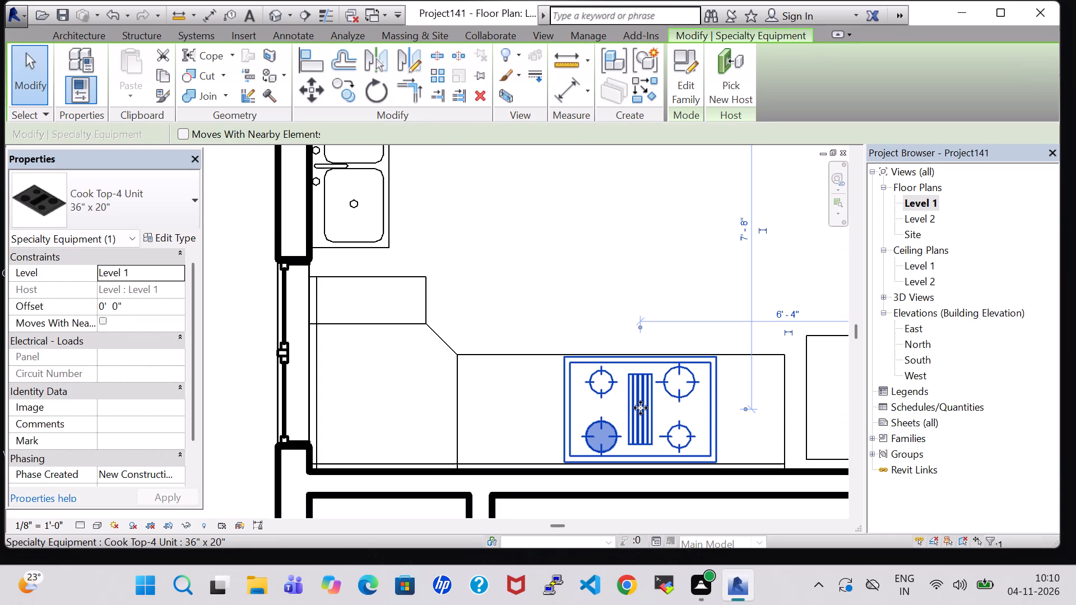
scroll(641, 408, "up", 7)
scroll(641, 408, "down", 3)
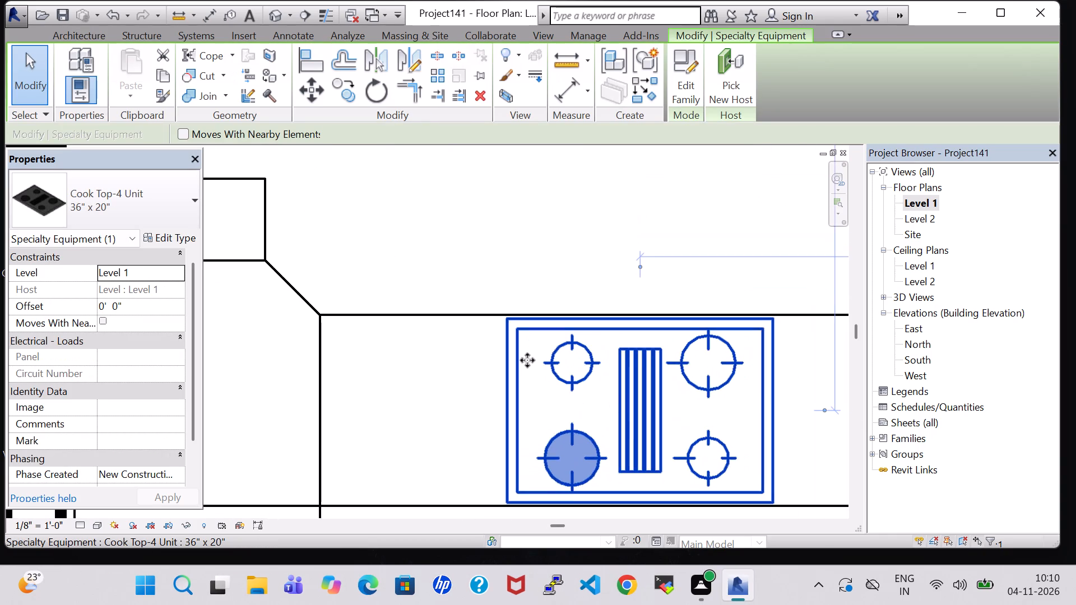
left_click(474, 281)
scroll(474, 281, "down", 5)
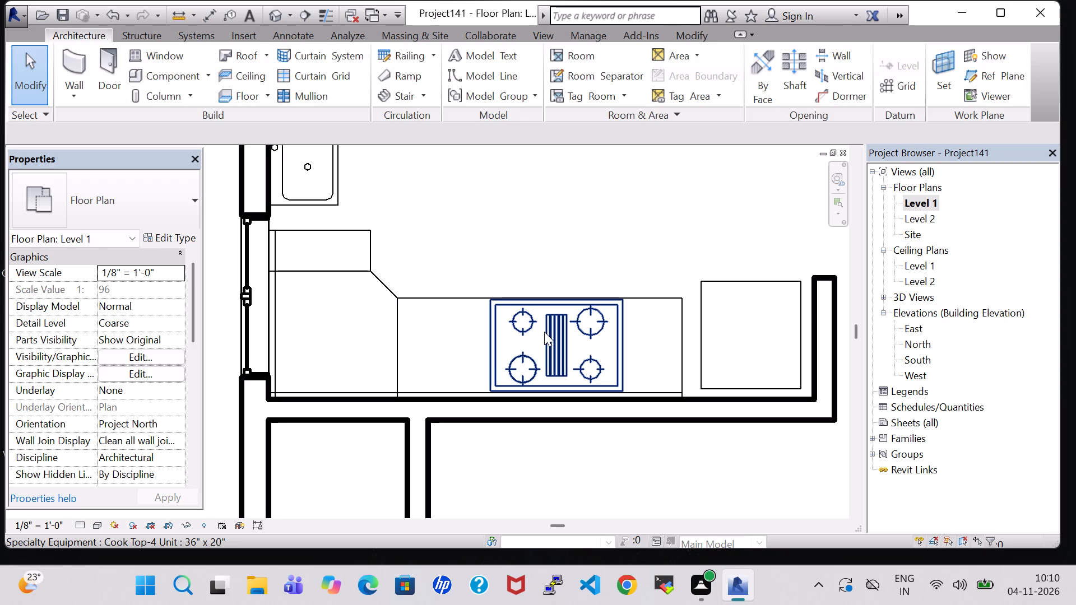
Adjust the cooktop's position along the counter by nudging it three increments toward the refrigerator and two increments back.
left_click(544, 332)
key("Right")
key("Right")
key("Right")
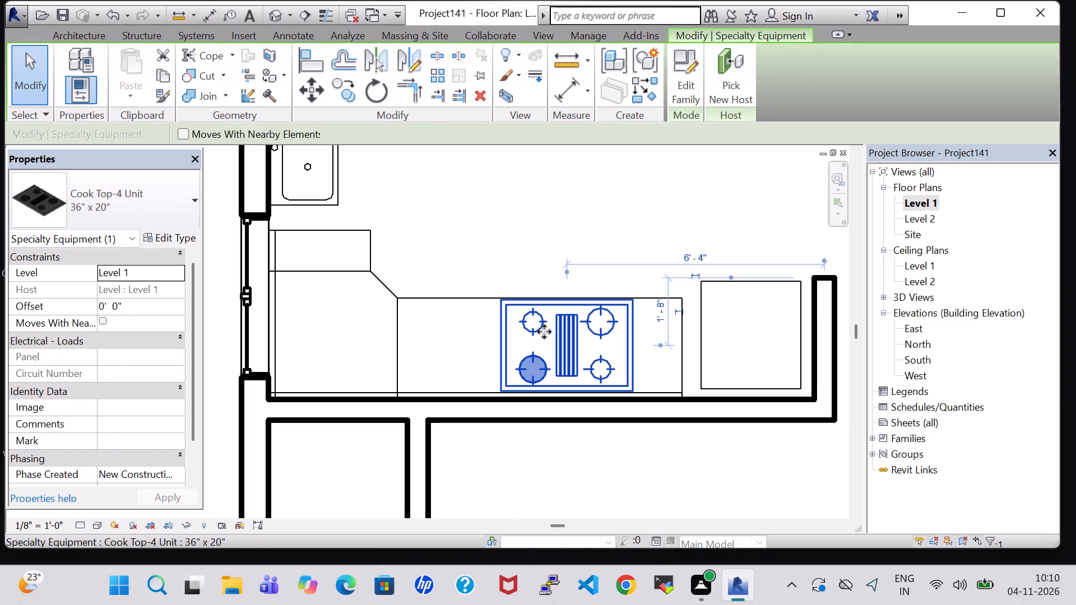
left_click(547, 229)
left_click(496, 189)
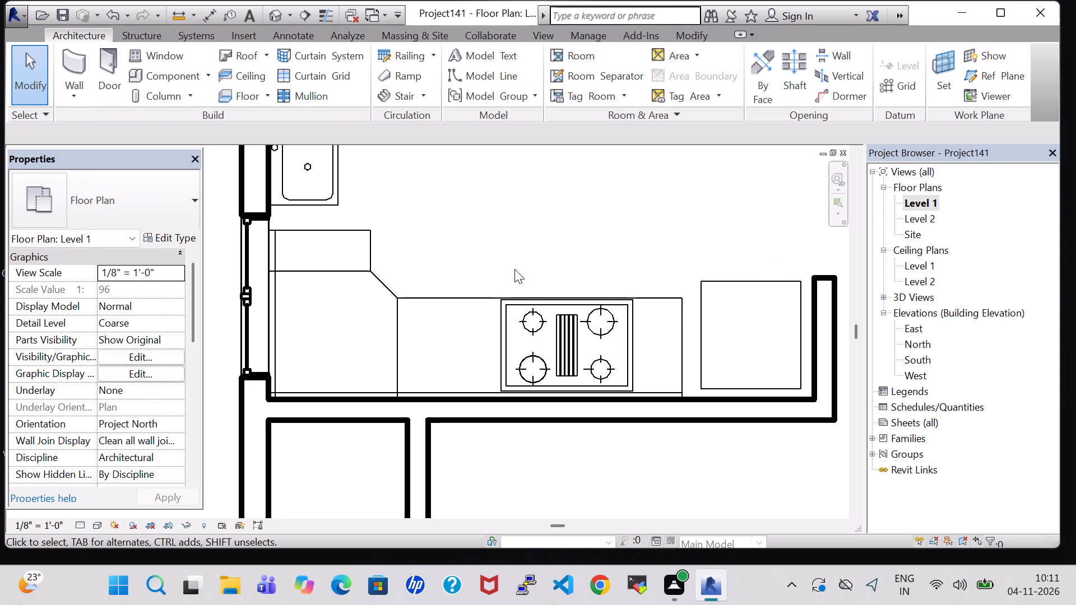
left_click(549, 324)
key("Left")
key("Left")
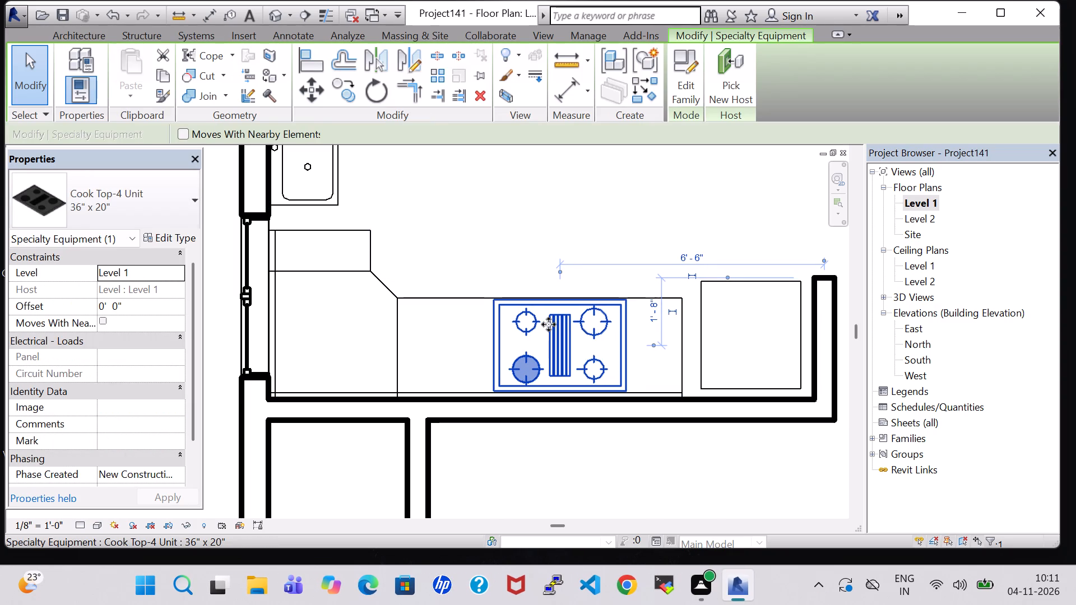
left_click(616, 202)
Load the Microwave family from the Domestic folder of the Specialty Equipment library.
scroll(616, 202, "down", 2)
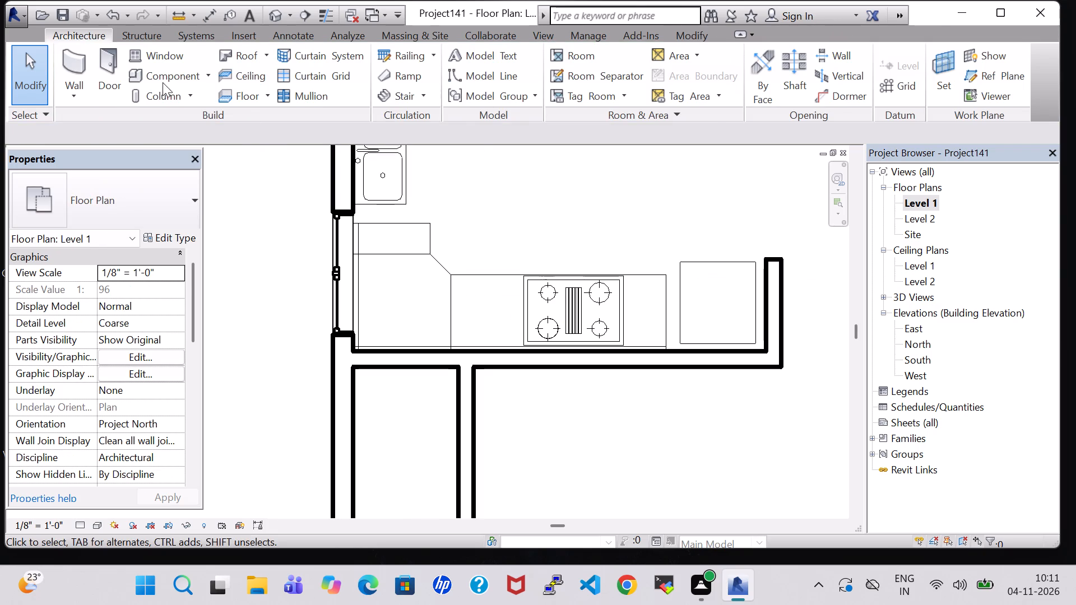
left_click(154, 78)
left_click(679, 92)
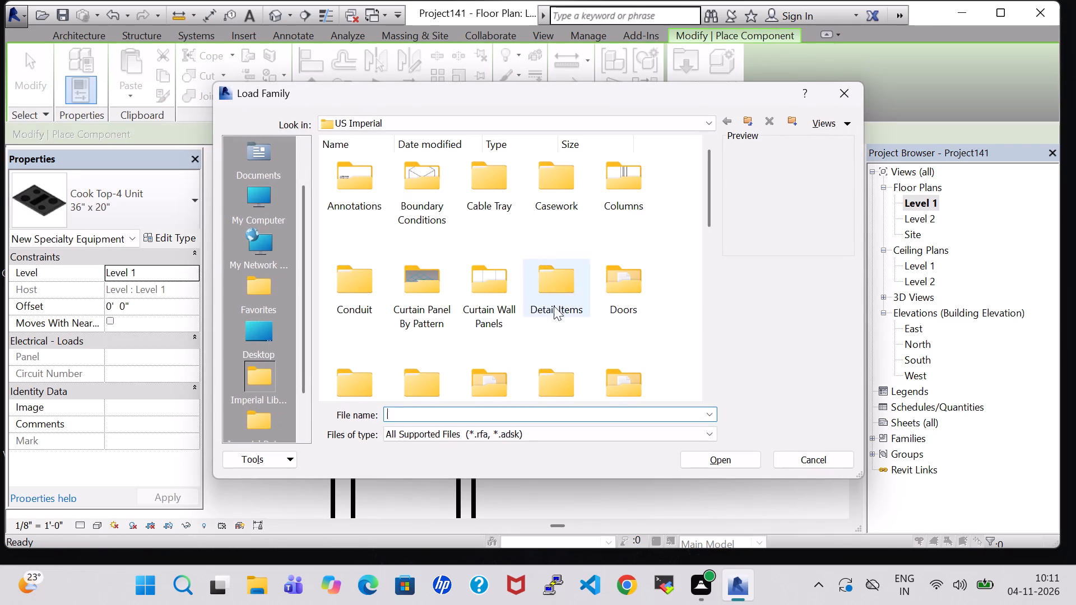
left_click(488, 371)
key("s")
double_click(421, 192)
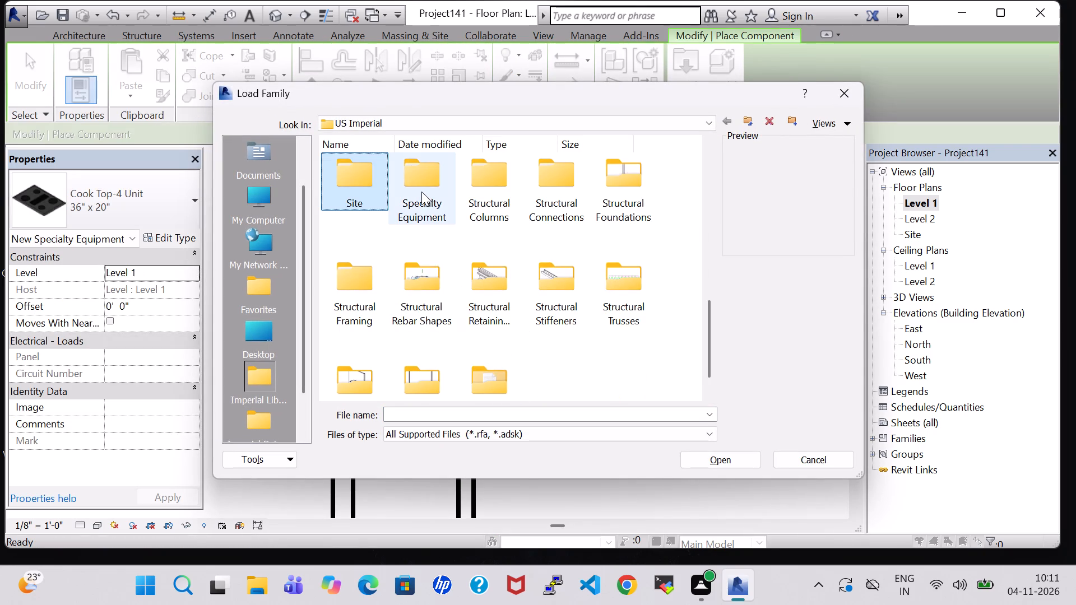
double_click(430, 193)
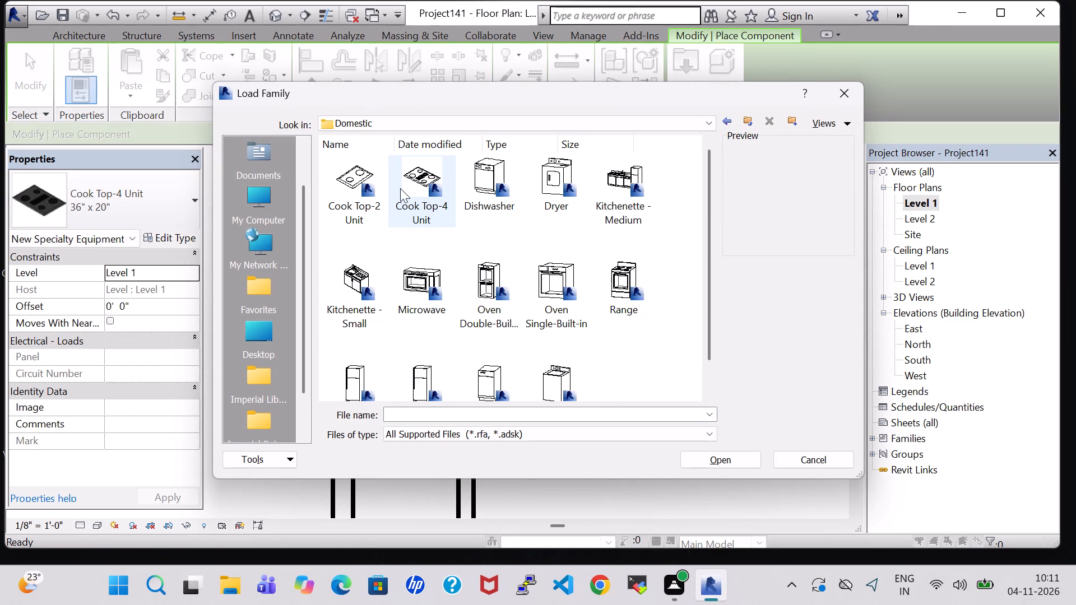
left_click(426, 274)
left_click(722, 460)
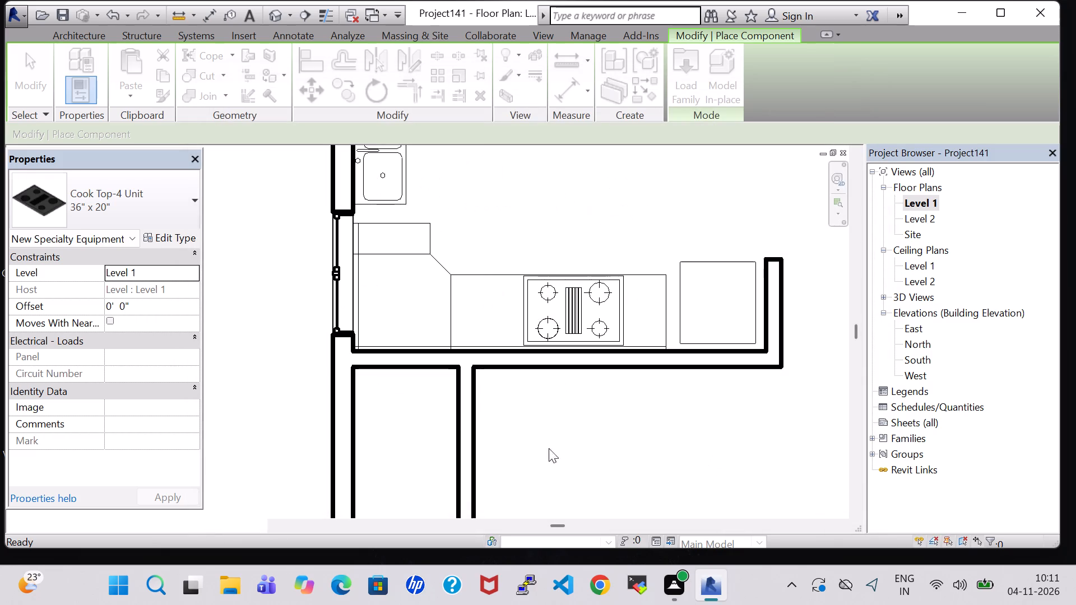
Place the 30" x 16" x 18" microwave on the counter beside the window, rotated with its long side parallel to the window wall.
key("space")
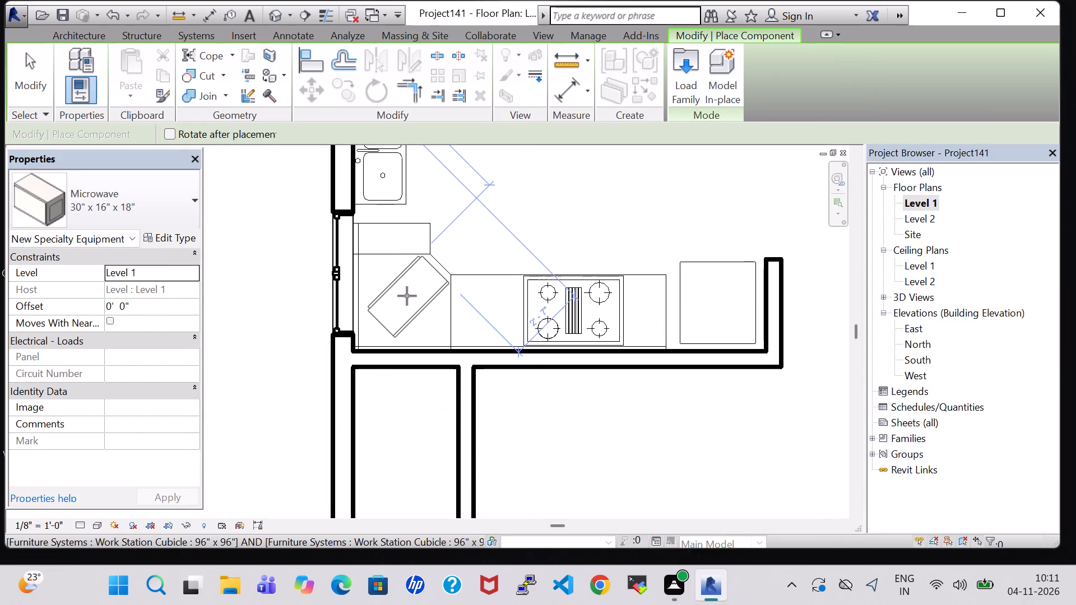
key("space")
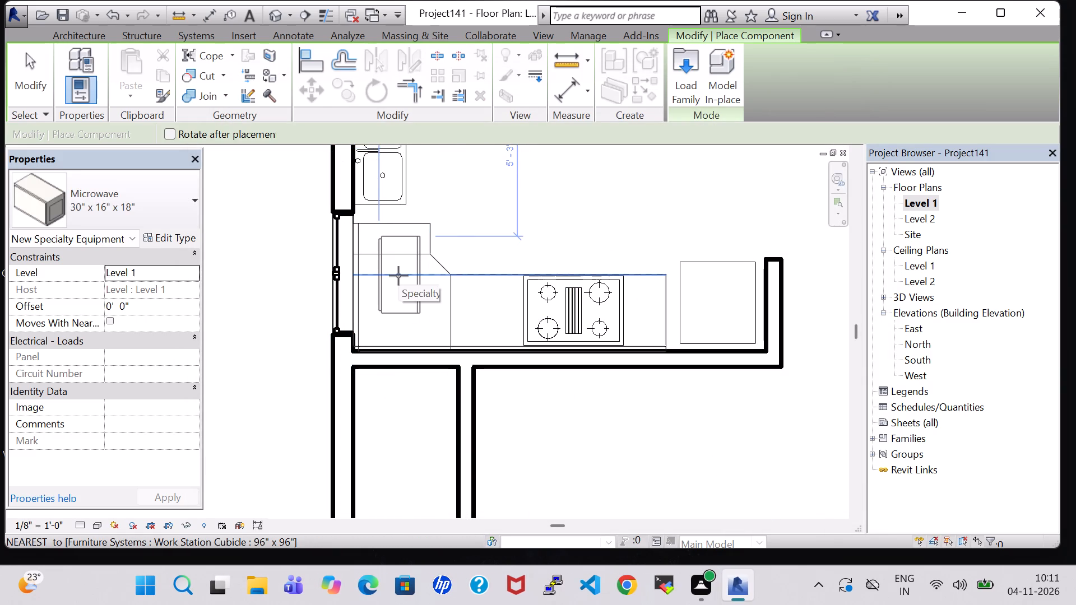
left_click(398, 276)
key("Escape")
key("Escape")
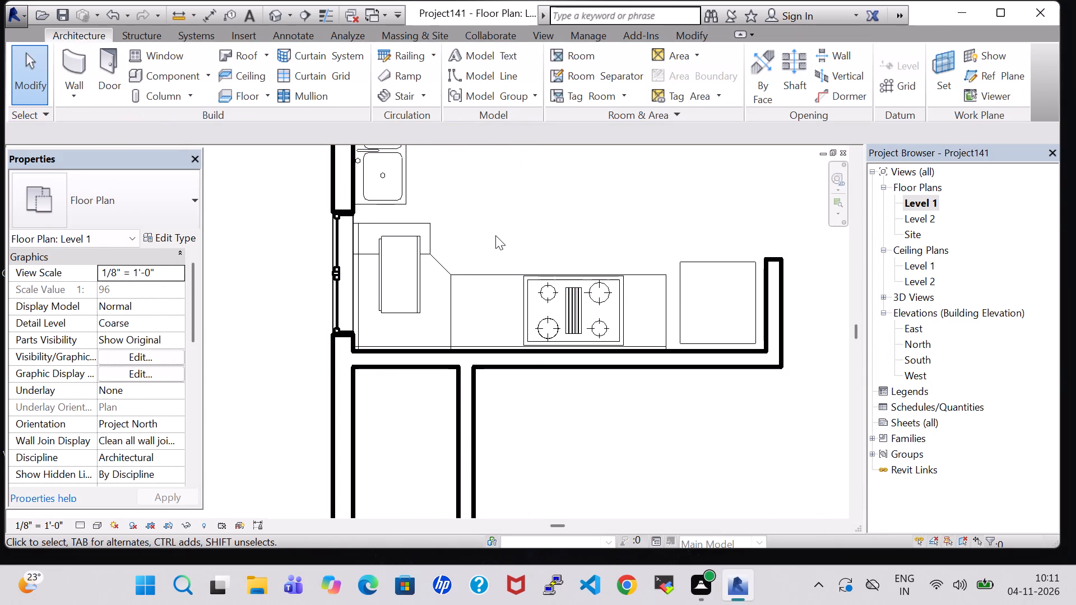
Set the microwave type's material to Laminate, Linen, Matte.
left_click(495, 235)
left_click(387, 269)
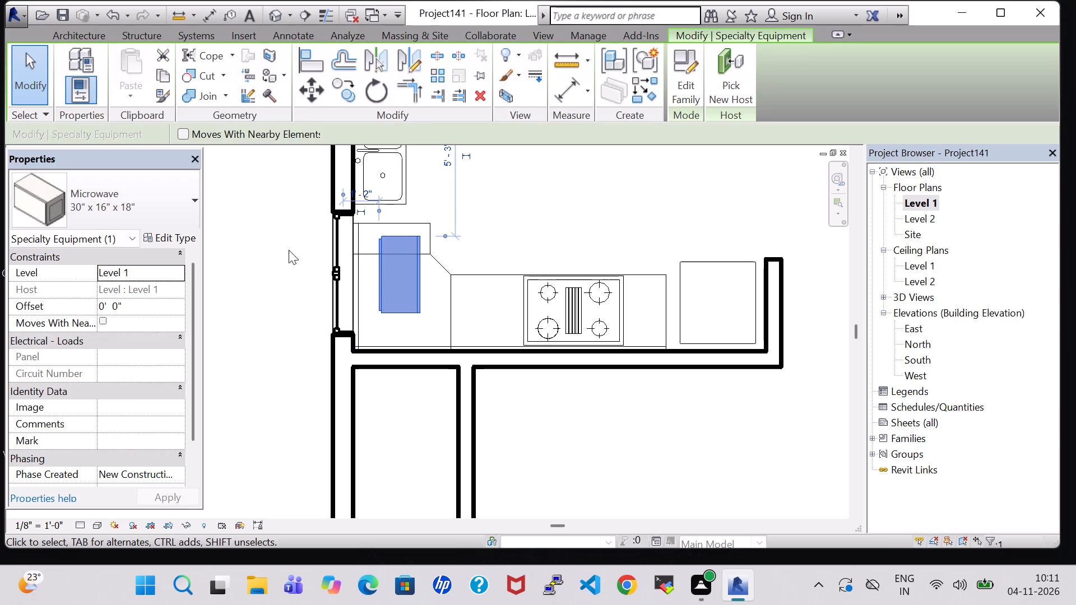
left_click(156, 239)
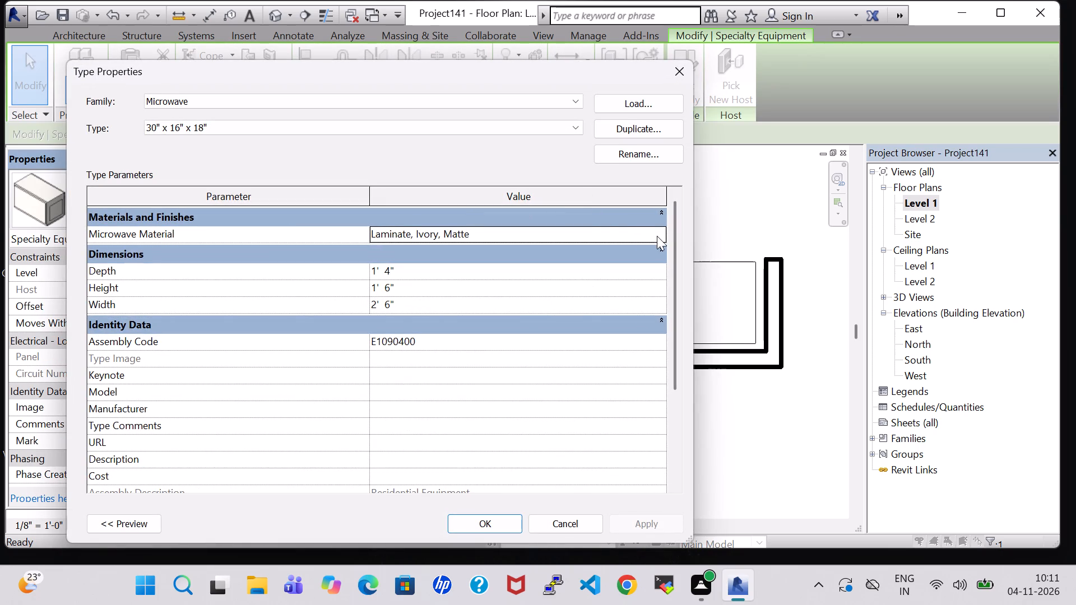
left_click(656, 228)
left_click(665, 230)
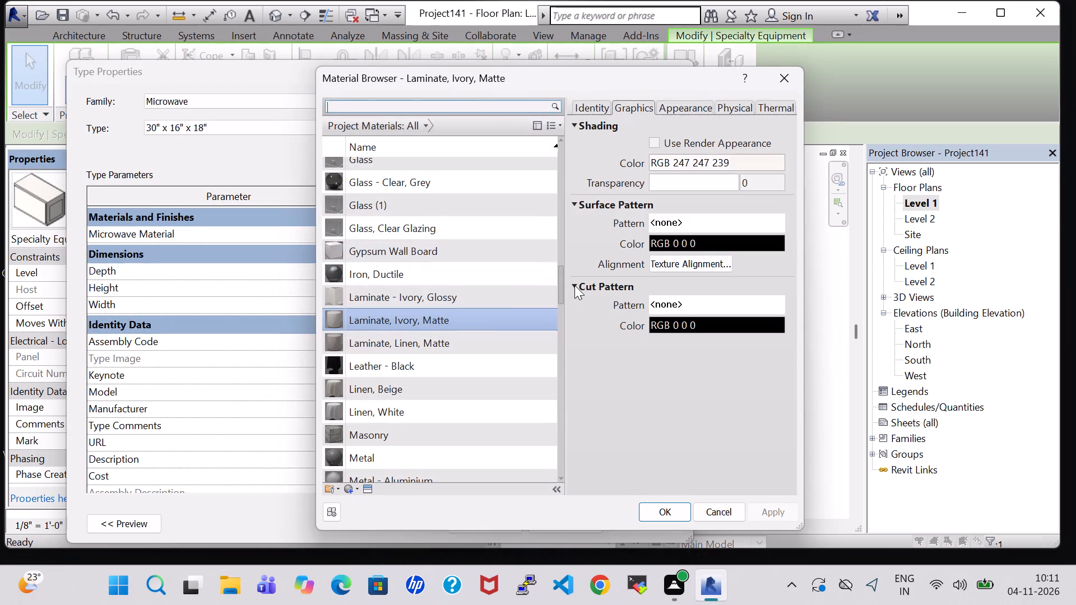
left_click(470, 338)
left_click(688, 516)
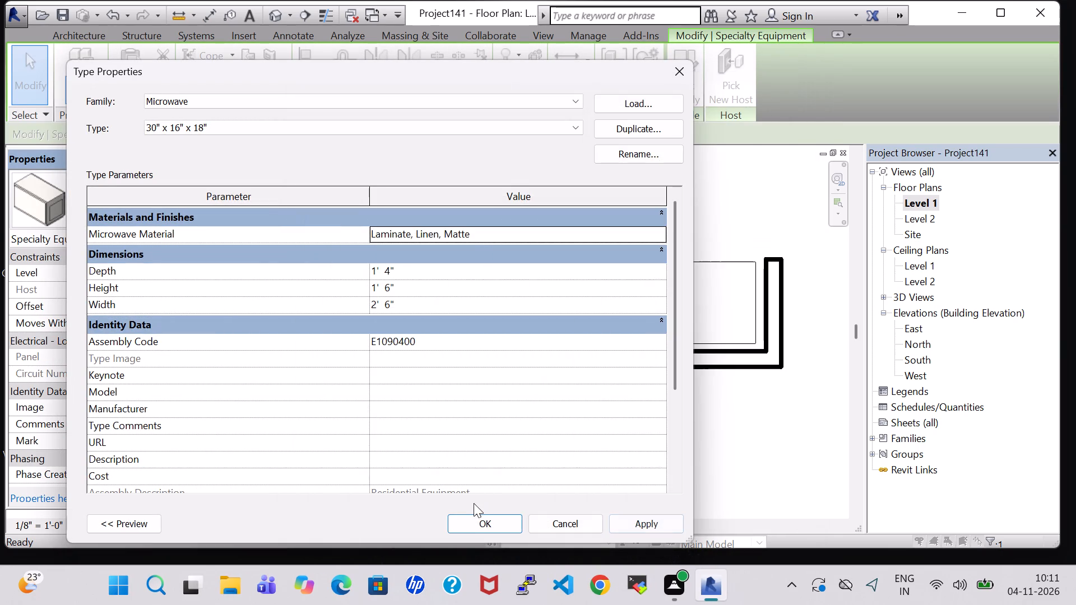
left_click(475, 523)
Set the refrigerator type's material to Carpet (1).
left_click(711, 262)
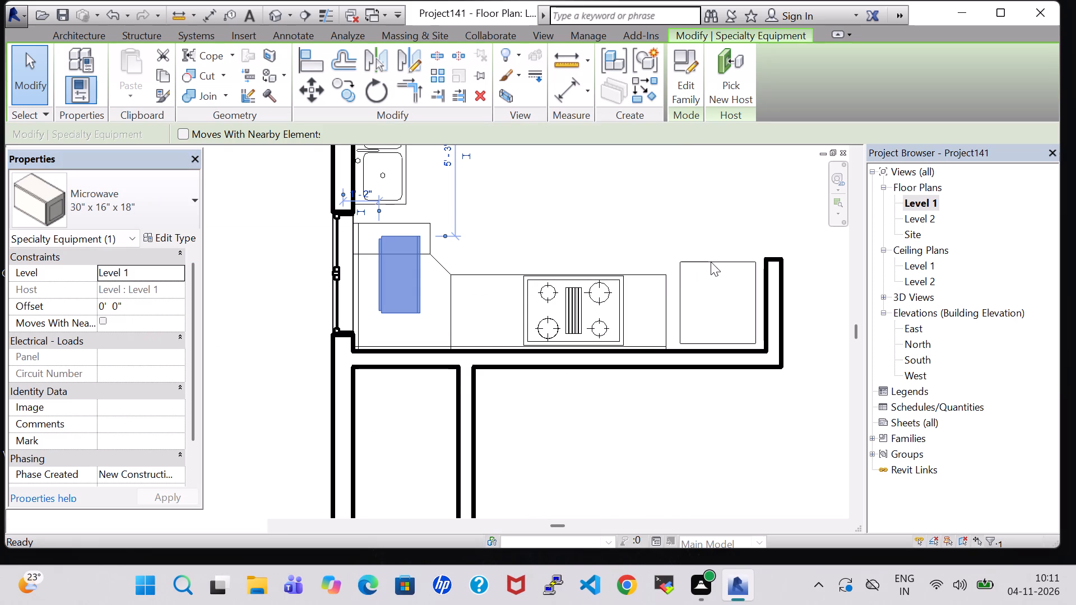
left_click(137, 234)
left_click(161, 238)
left_click(169, 238)
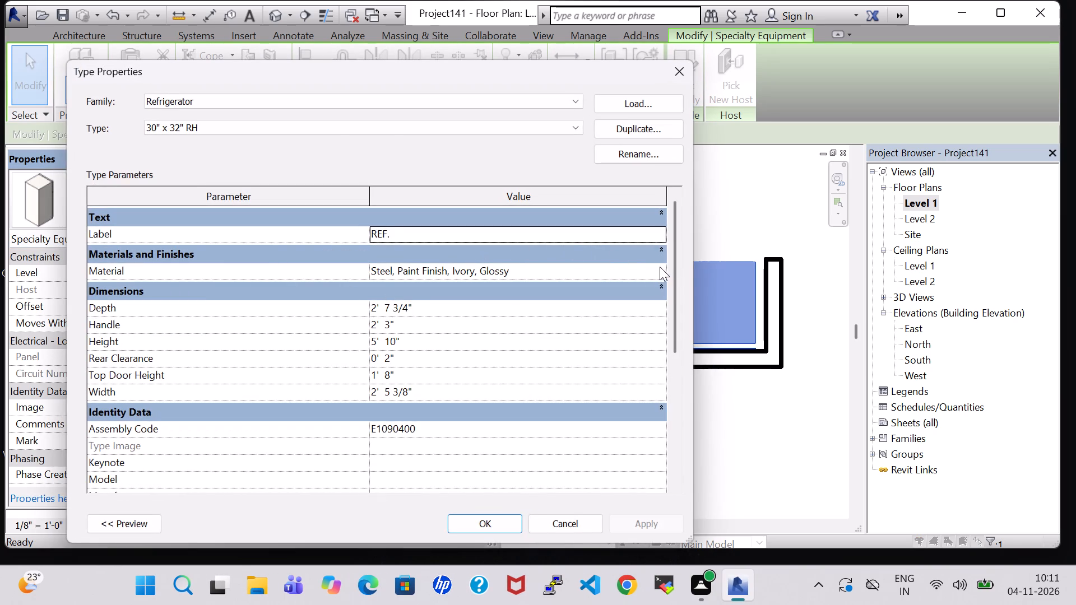
left_click(659, 266)
scroll(388, 300, "up", 3)
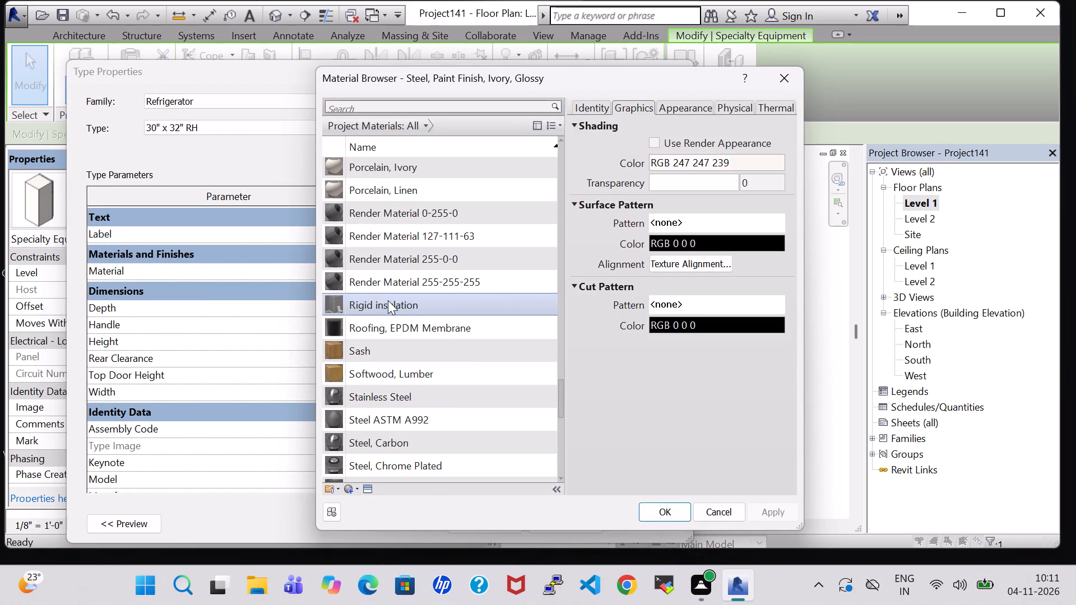
scroll(388, 300, "up", 15)
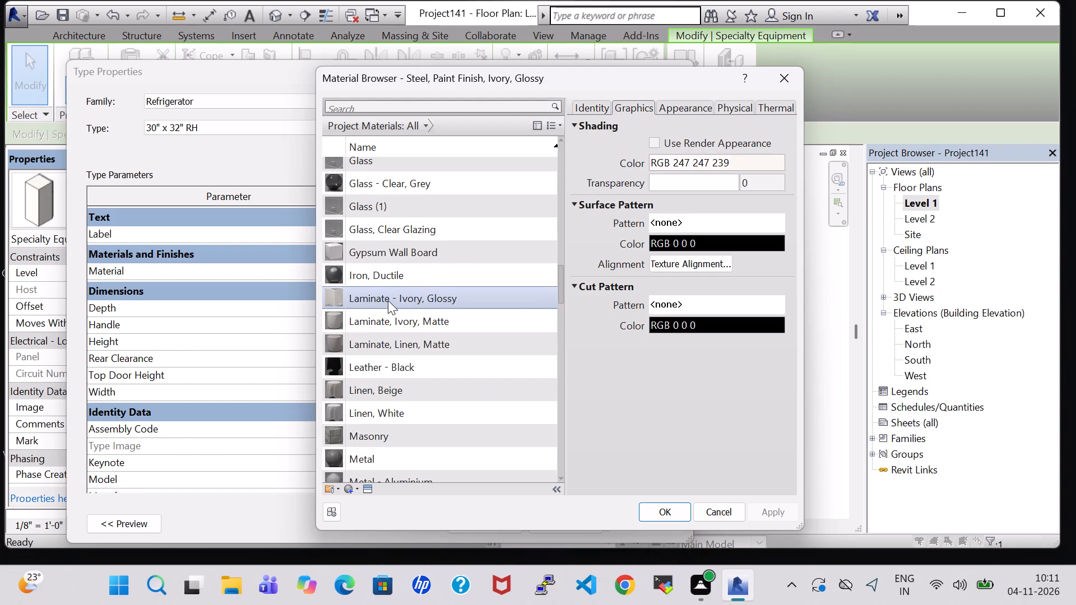
scroll(388, 300, "up", 8)
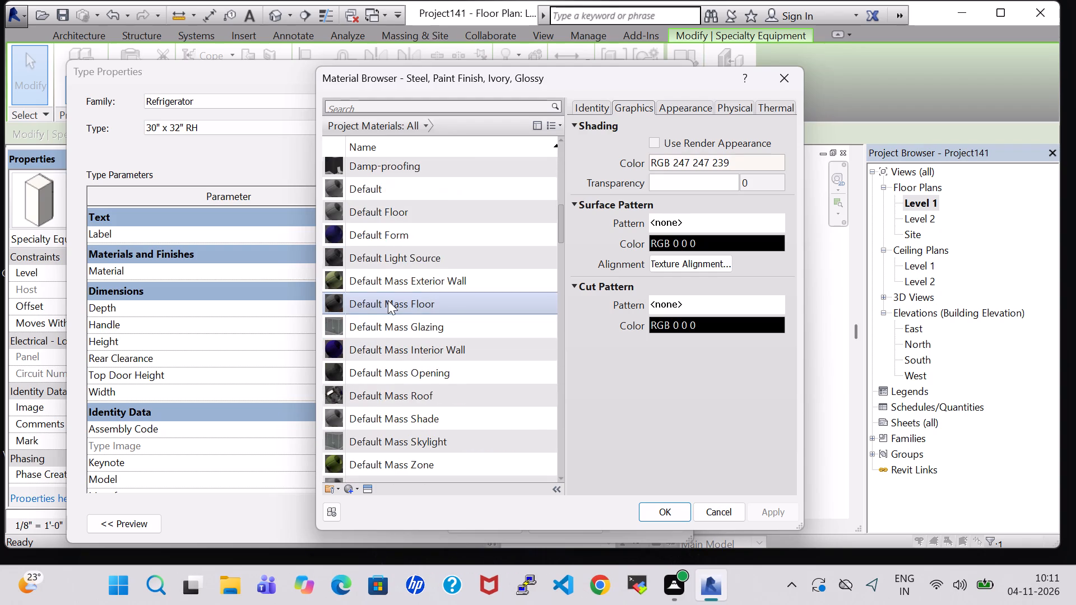
scroll(388, 300, "up", 7)
left_click(419, 426)
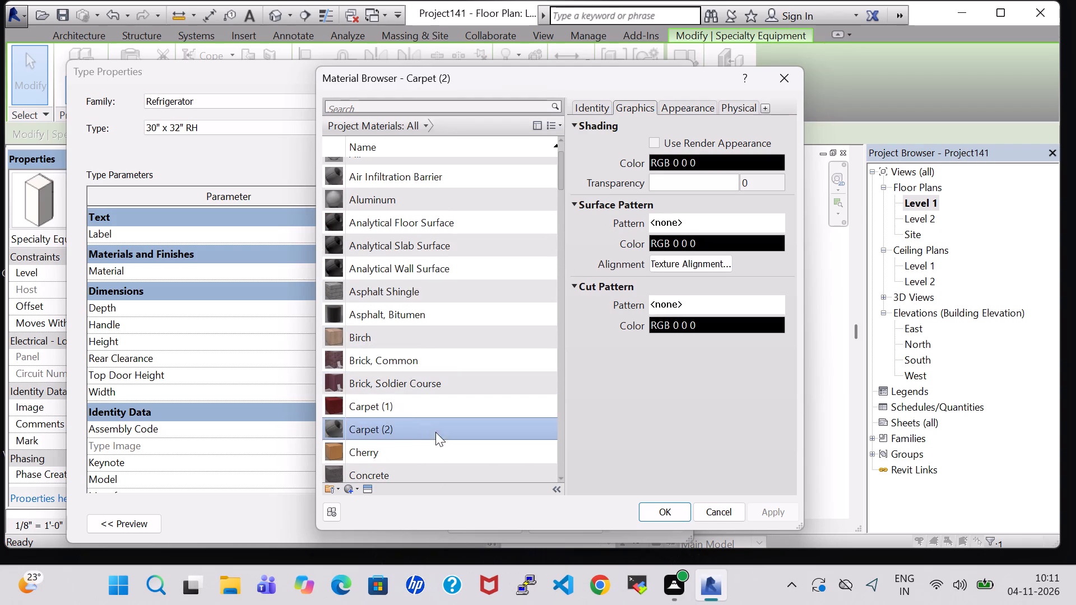
left_click(479, 411)
left_click(662, 511)
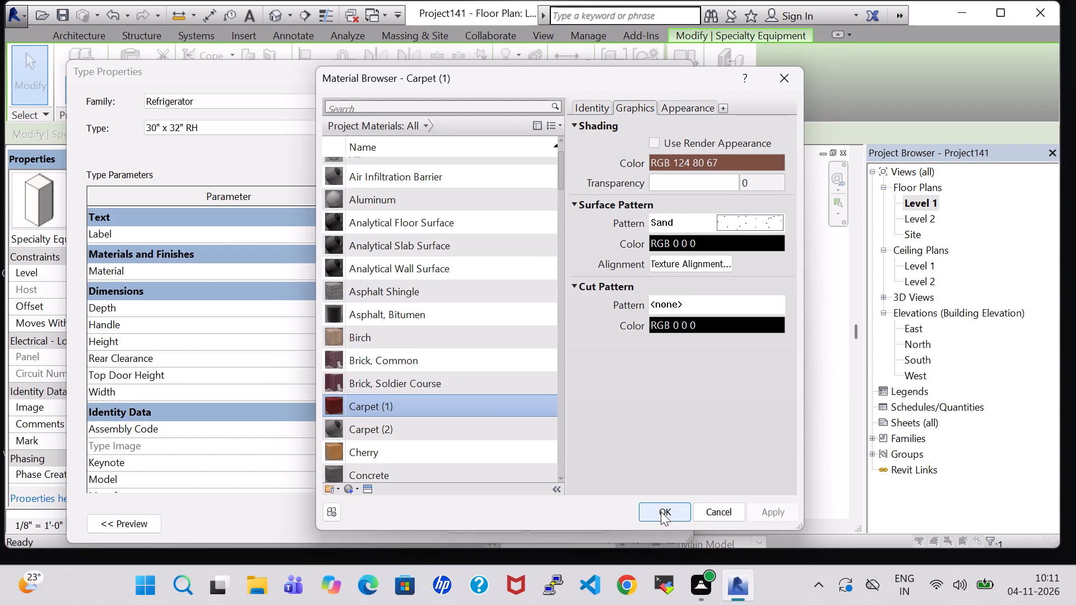
left_click(500, 524)
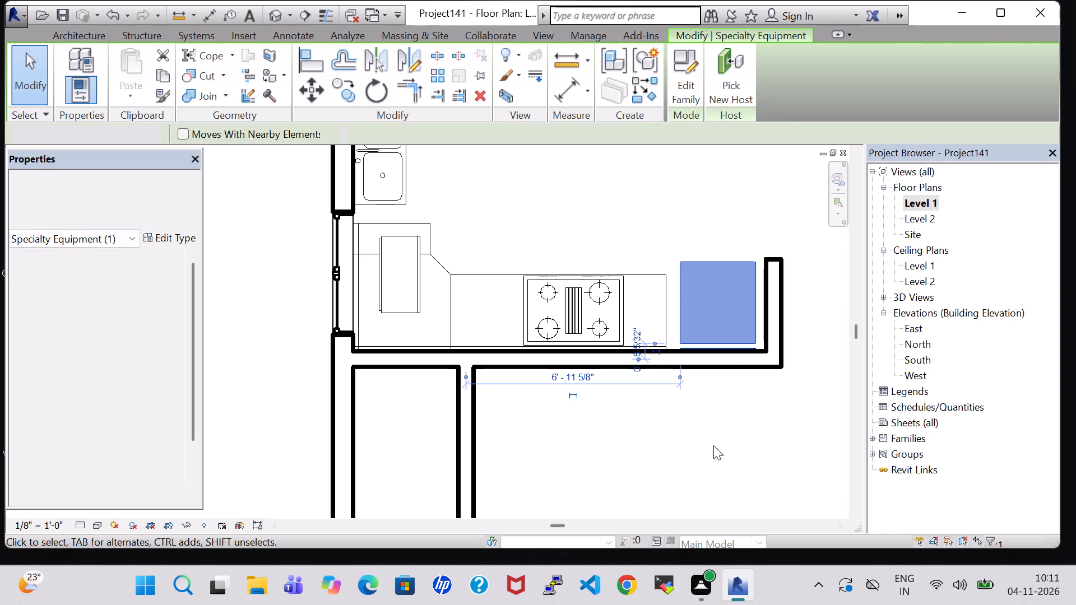
left_click(713, 445)
Examine the kitchen's counter, microwave, double sink and refrigerator from several angles in the 3D view.
left_click(270, 18)
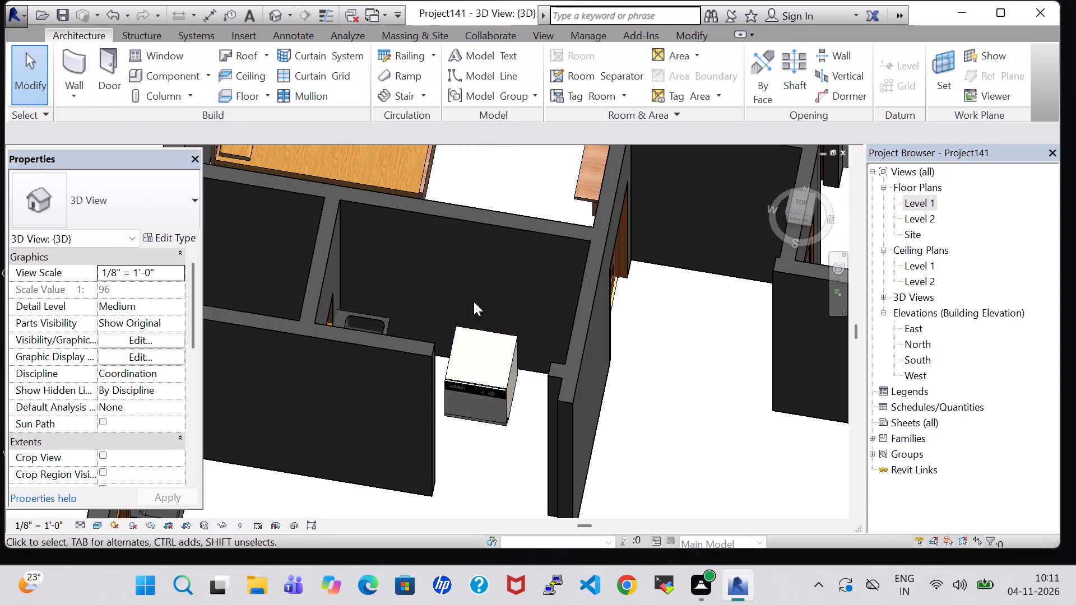
middle_click_drag(463, 280, 423, 376, "shift")
middle_click_drag(421, 376, 386, 313)
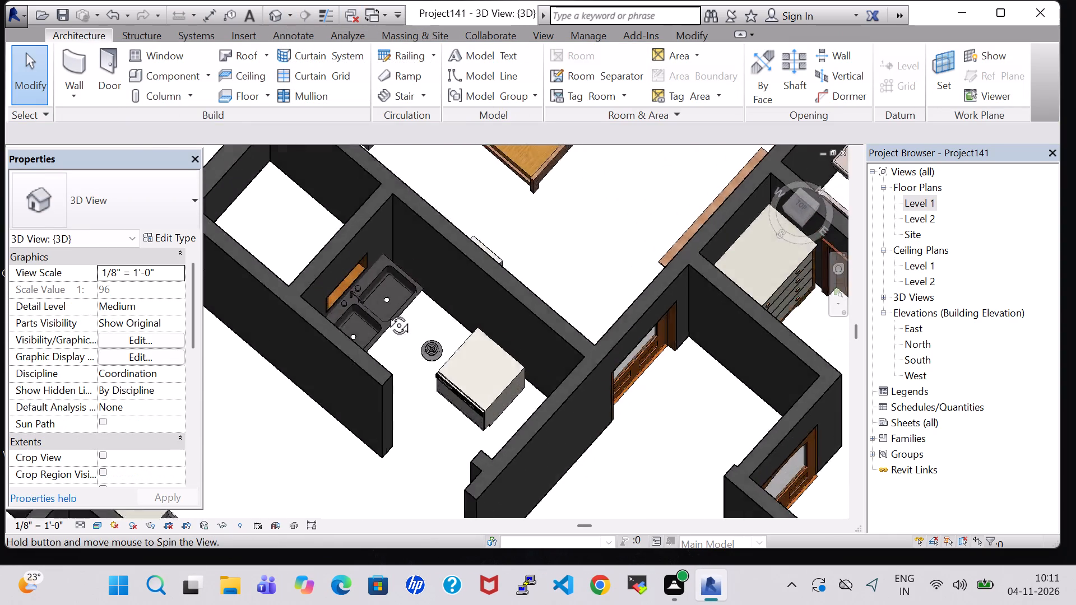
middle_click_drag(386, 313, 312, 193)
scroll(286, 184, "down", 2)
middle_click_drag(260, 273, 251, 204, "shift")
scroll(252, 205, "up", 6)
middle_click_drag(268, 134, 282, 179)
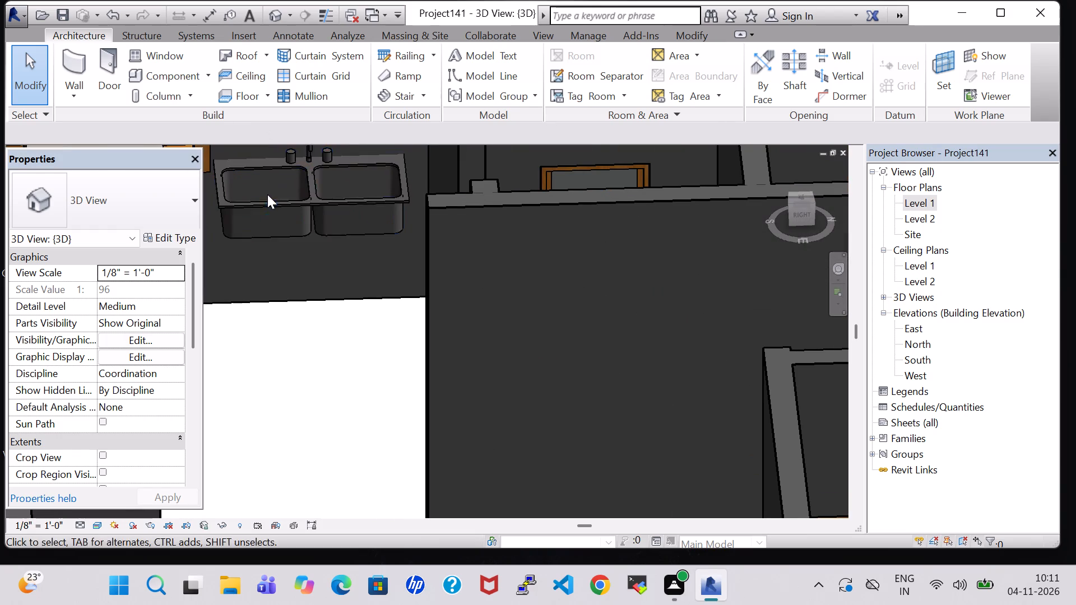
middle_click_drag(265, 196, 465, 253)
middle_click_drag(453, 244, 435, 277)
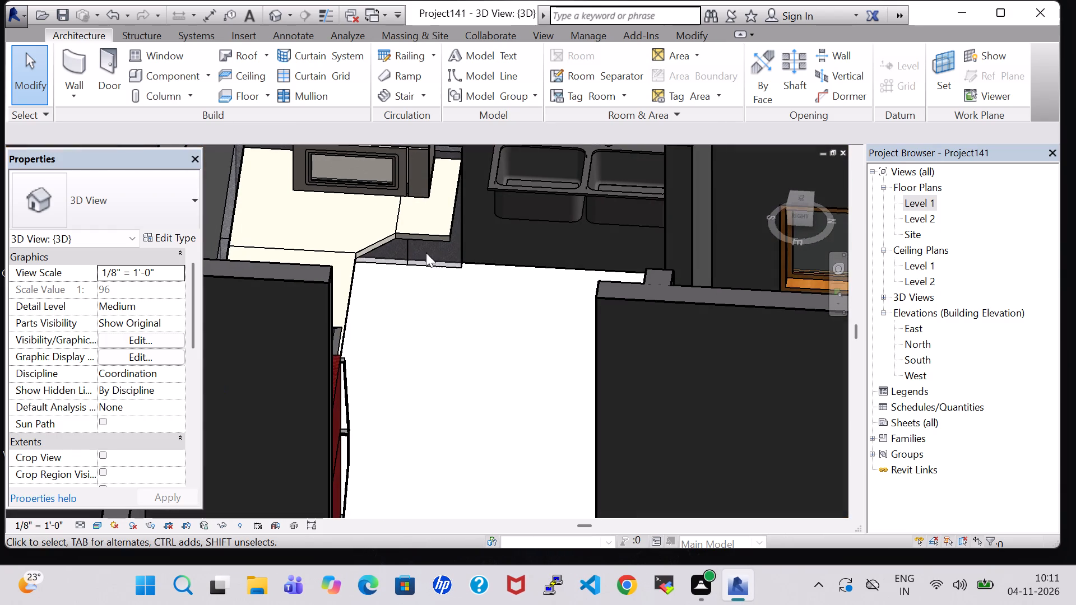
middle_click_drag(426, 253, 444, 176)
middle_click_drag(440, 169, 409, 183)
middle_click_drag(469, 183, 421, 237)
middle_click_drag(550, 194, 495, 227)
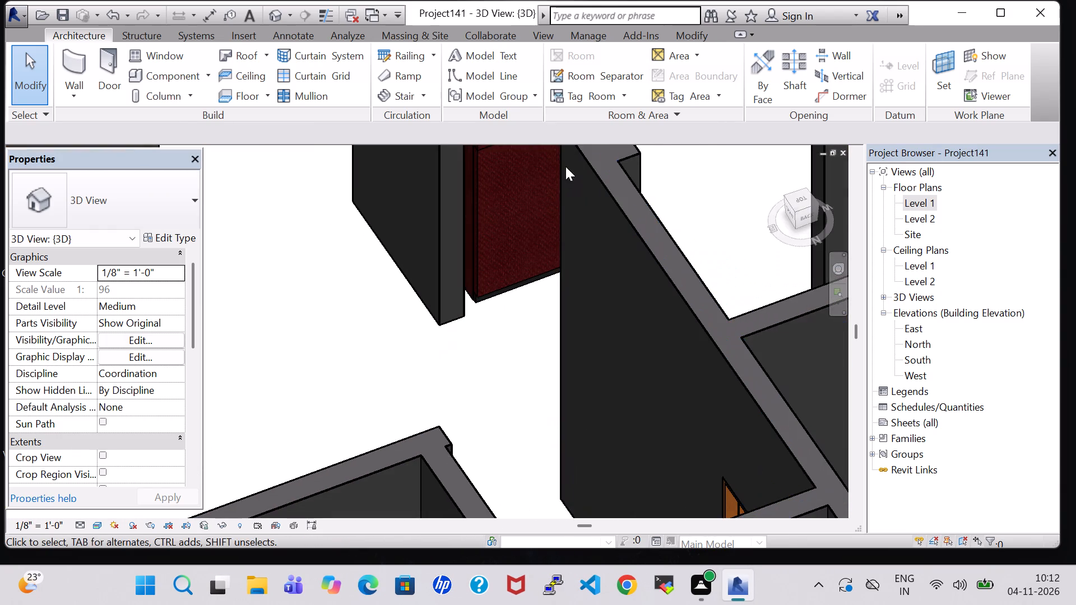
middle_click_drag(686, 171, 502, 380)
scroll(518, 360, "down", 2)
middle_click_drag(524, 342, 664, 294, "shift")
scroll(591, 329, "up", 1, "shift")
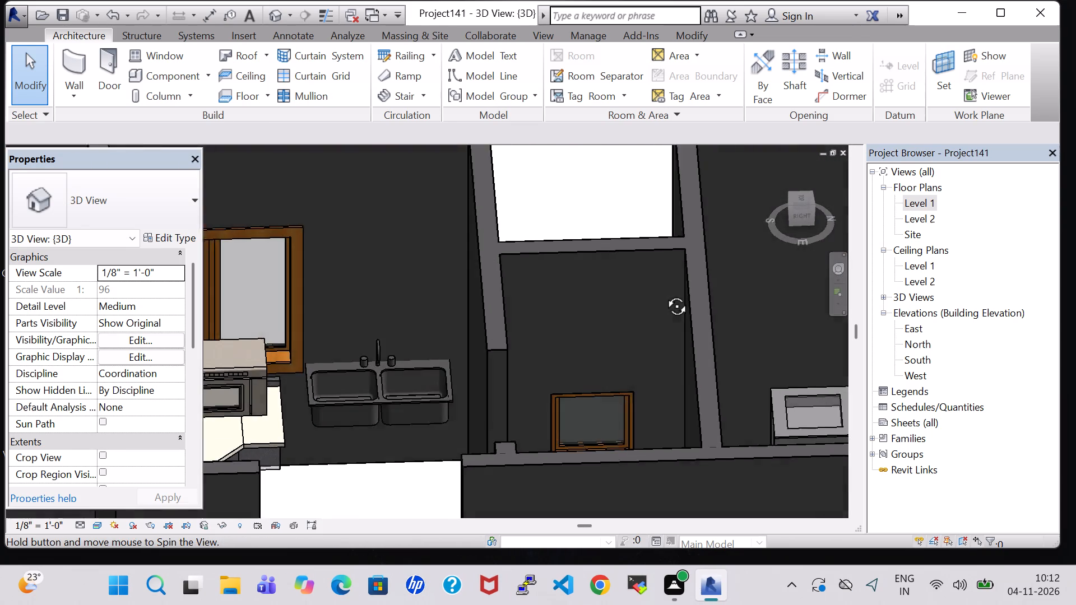
middle_click_drag(664, 294, 669, 294, "shift")
Place a tagged room in the Level 1 plan's kitchen area below the grease kitchen, between the double sink and cooktop.
double_click(924, 203)
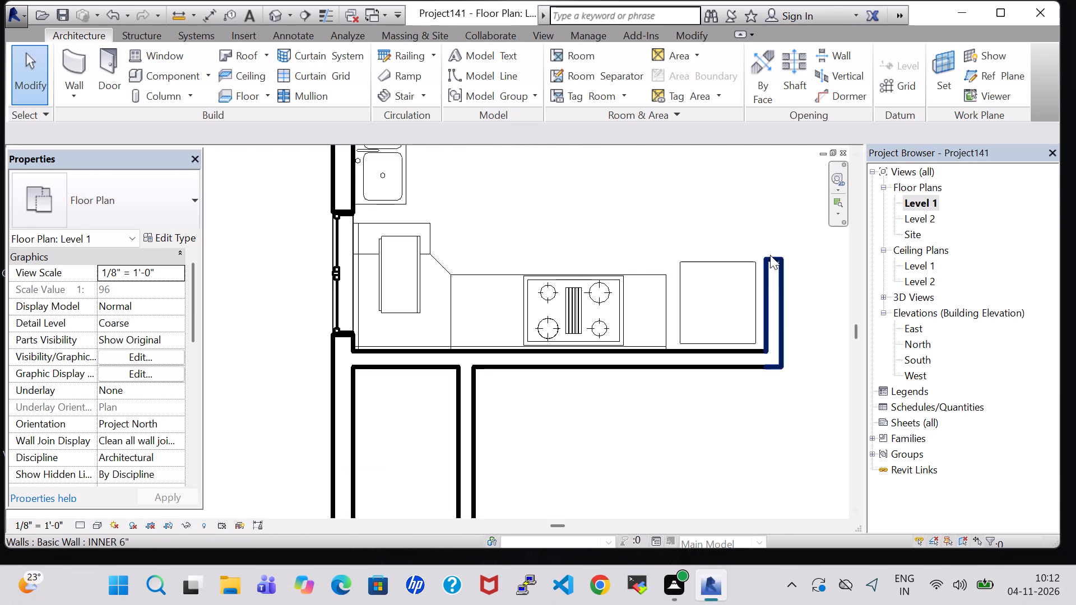
scroll(768, 259, "down", 5)
middle_click_drag(645, 153, 570, 249)
left_click(581, 52)
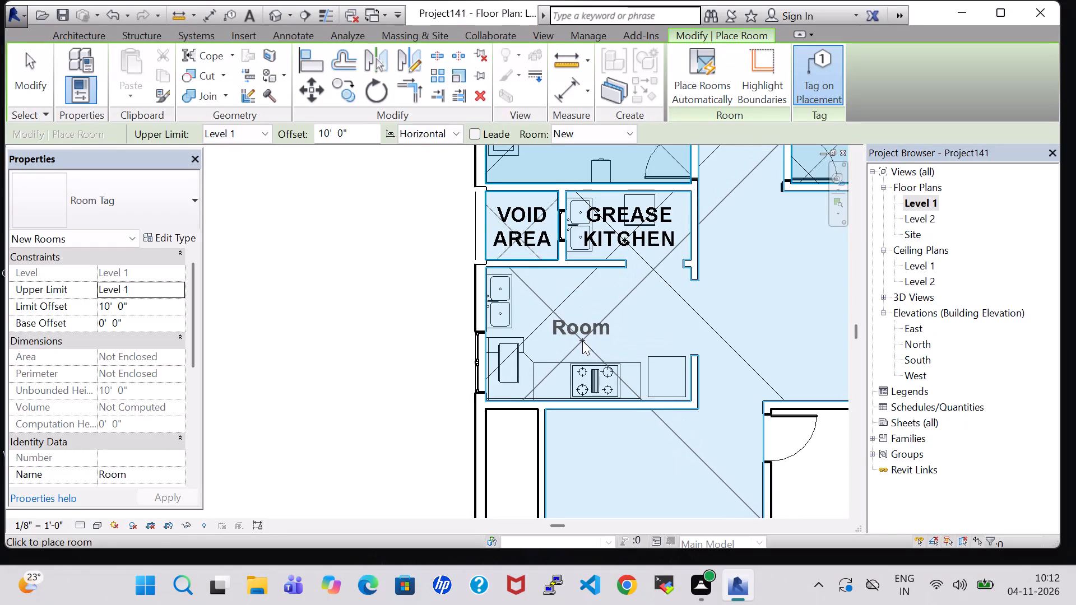
left_click(582, 338)
left_click(930, 528)
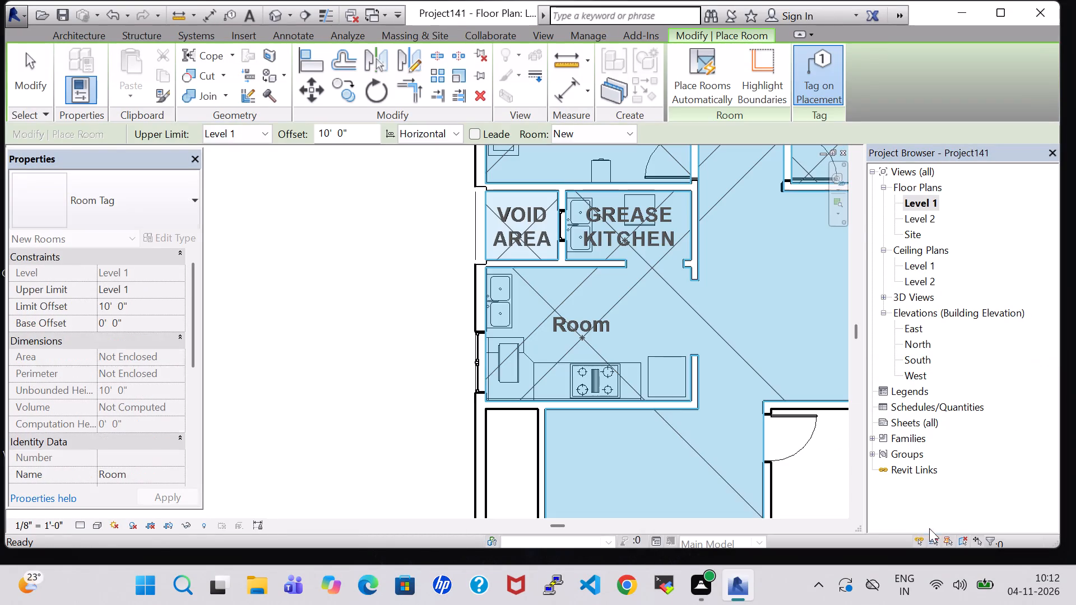
key("Escape")
Rename the new room's tag as POEN KITCHEN.
double_click(575, 329)
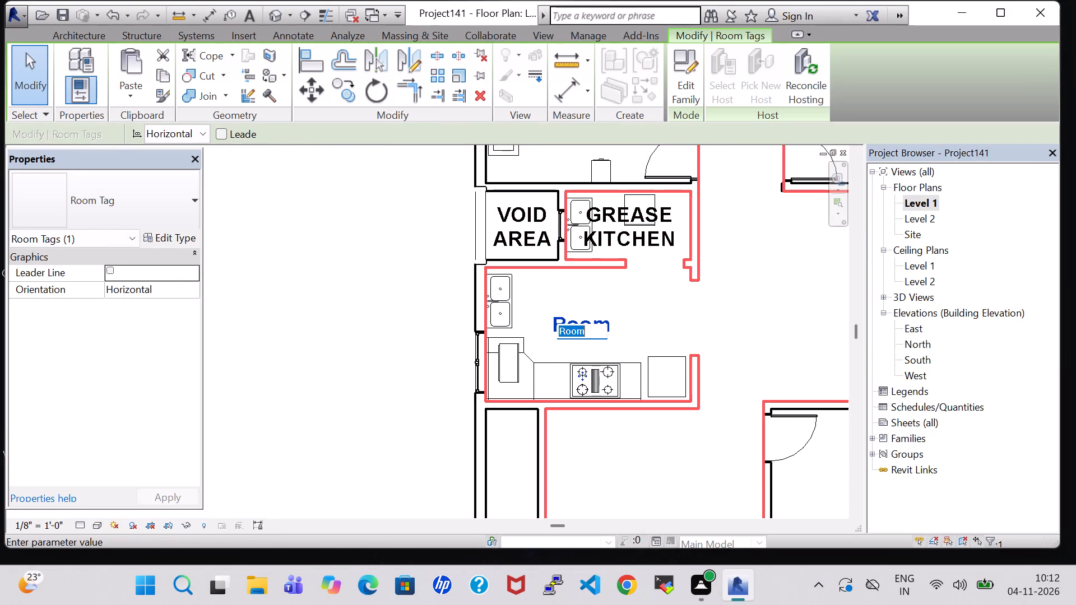
key("BackSpace")
type("KIT")
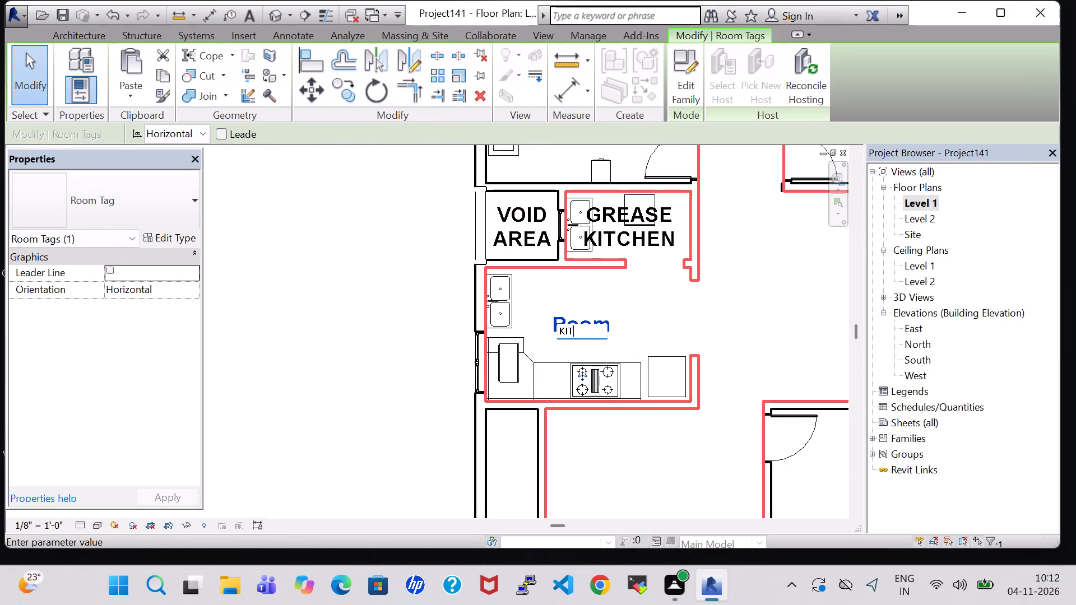
type("CHEN")
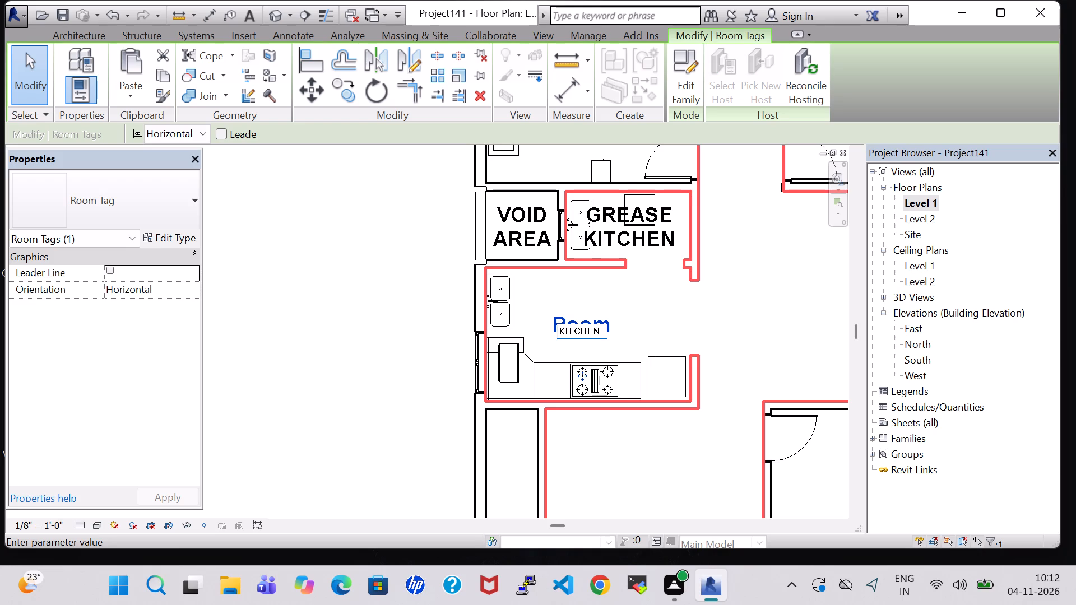
key("Left")
key("Left")
key("Left")
key("Left")
key("Left")
key("Left")
key("Left")
type("POEN")
key("space")
key("Return")
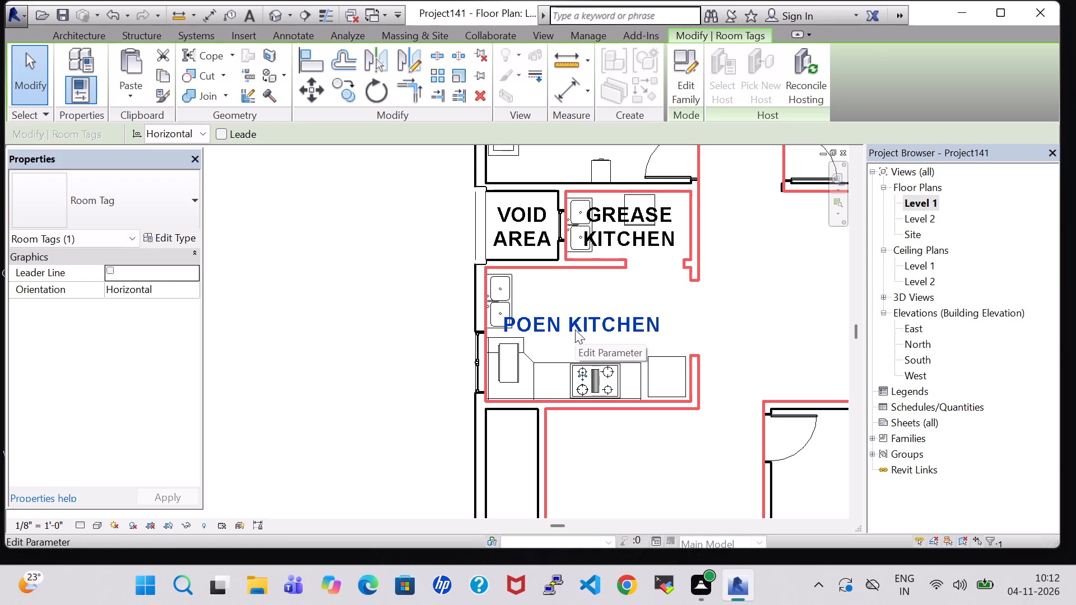
Correct the spelling of the new room's name to OPEN KITCHEN.
double_click(575, 329)
left_click(549, 335)
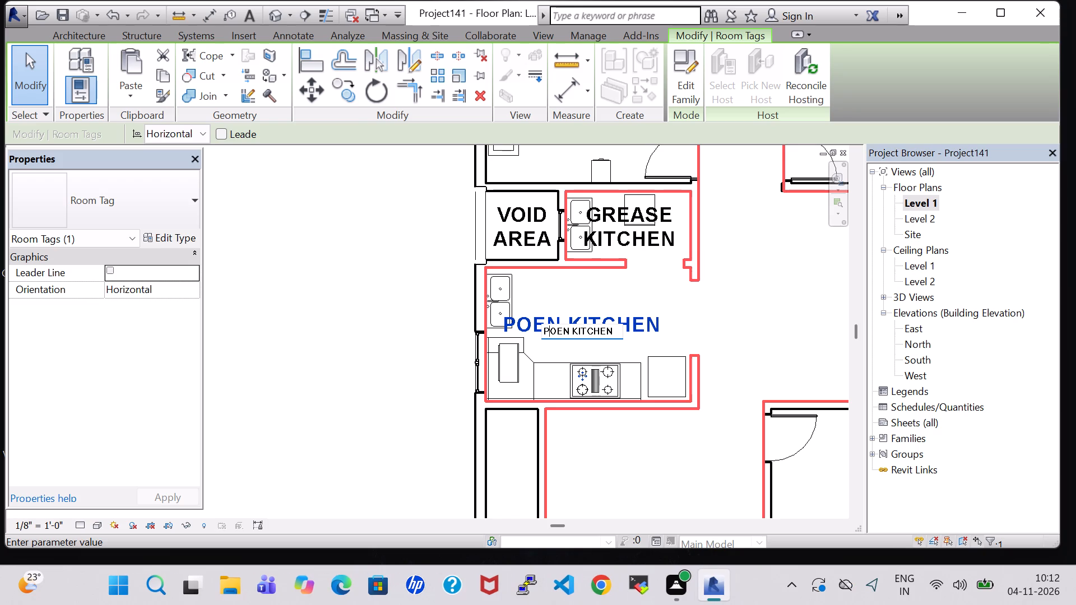
key("BackSpace")
key("Right")
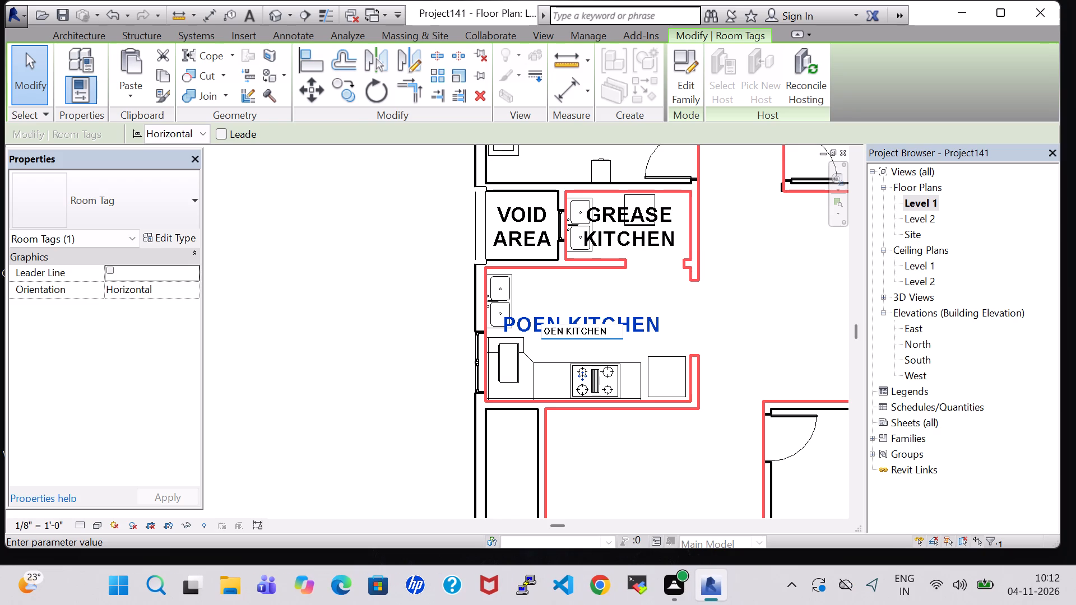
key("p")
key("Return")
key("Right")
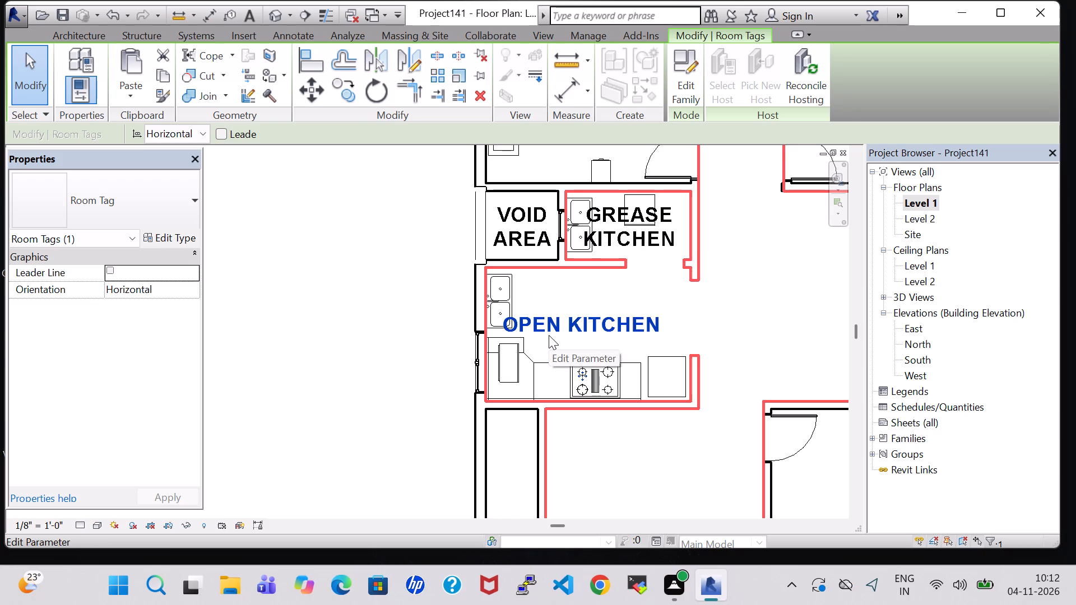
key("Right")
key("Right")
key("Right")
left_click(780, 272)
Place a 42" flat-screen TV like the master bedroom's, rotated 180°, against the lower wall of the room beside the open kitchen.
scroll(780, 272, "down", 2)
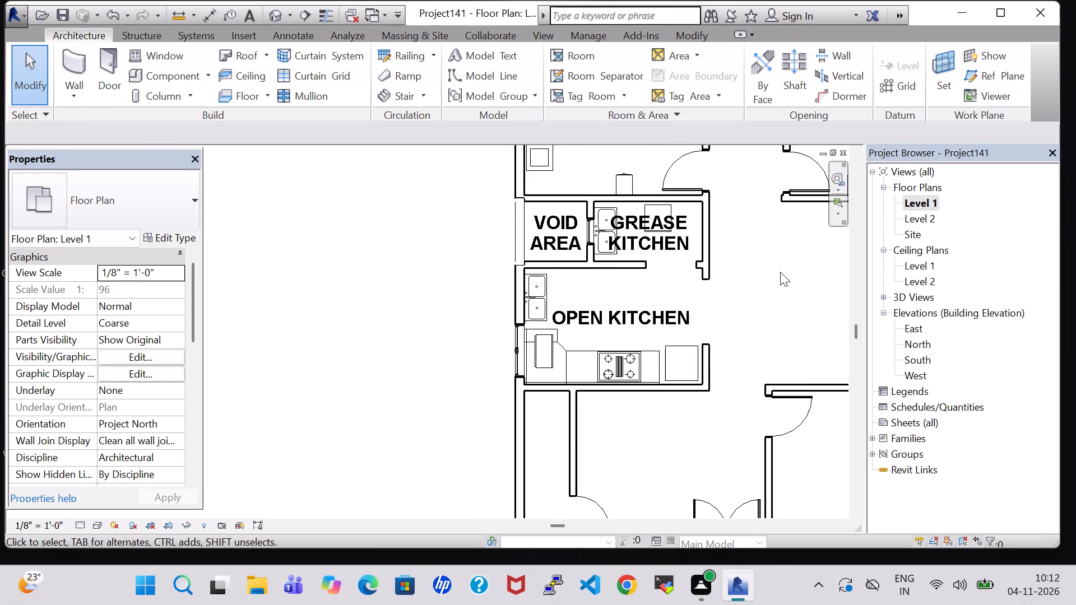
scroll(780, 272, "down", 2)
middle_click_drag(780, 272, 662, 263)
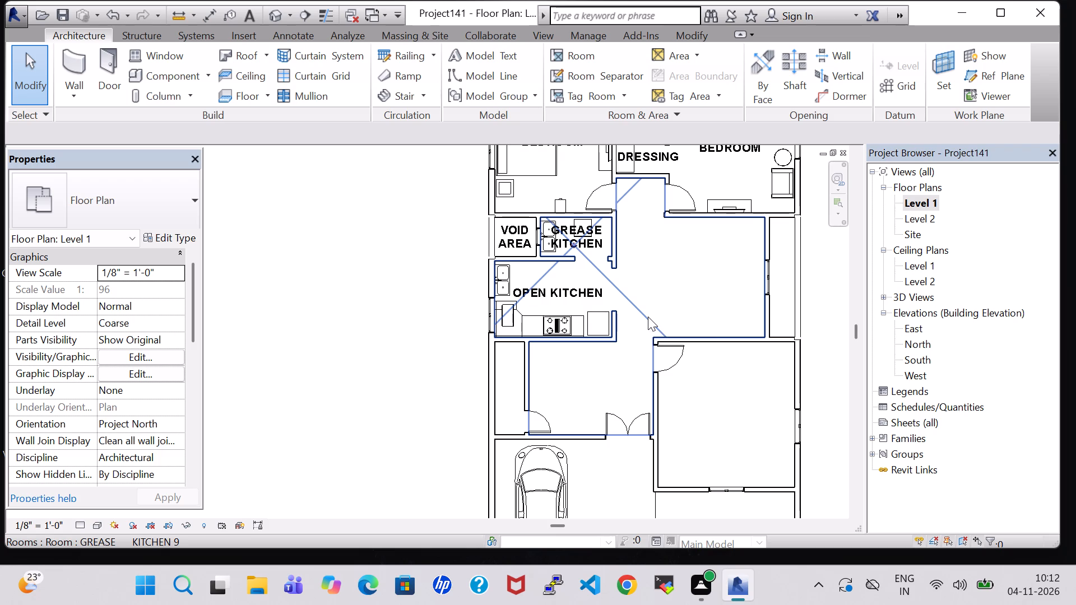
scroll(648, 317, "down", 3)
middle_click_drag(648, 317, 484, 346)
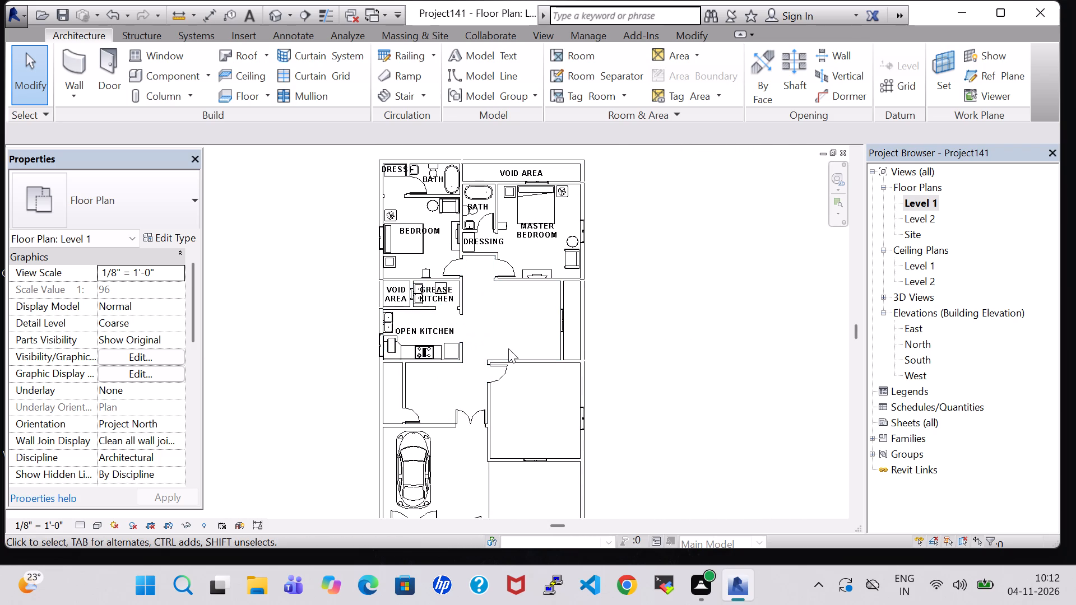
scroll(508, 348, "up", 1)
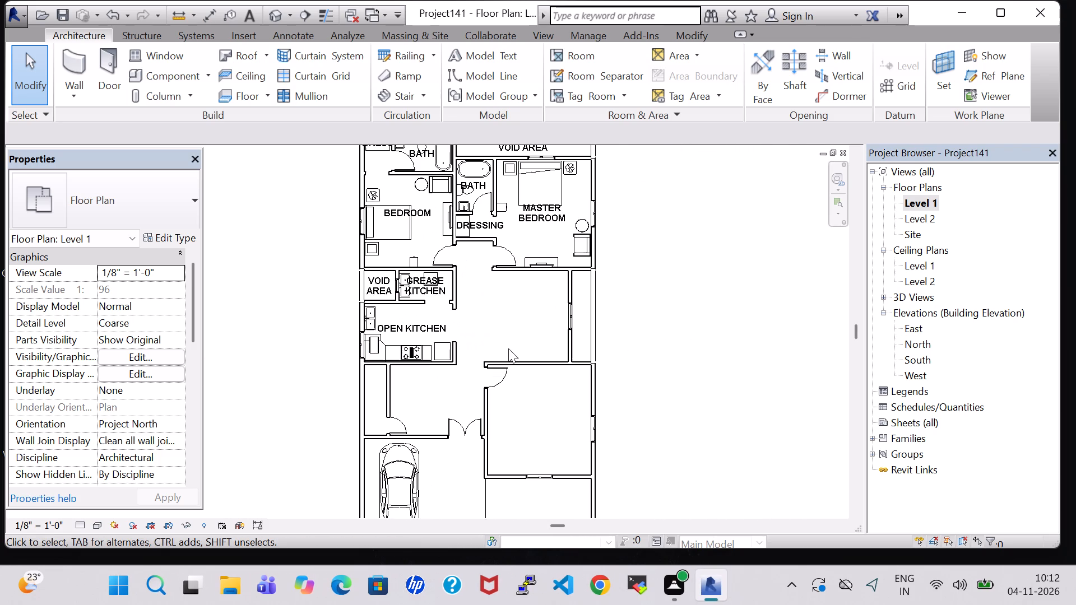
scroll(508, 348, "up", 4)
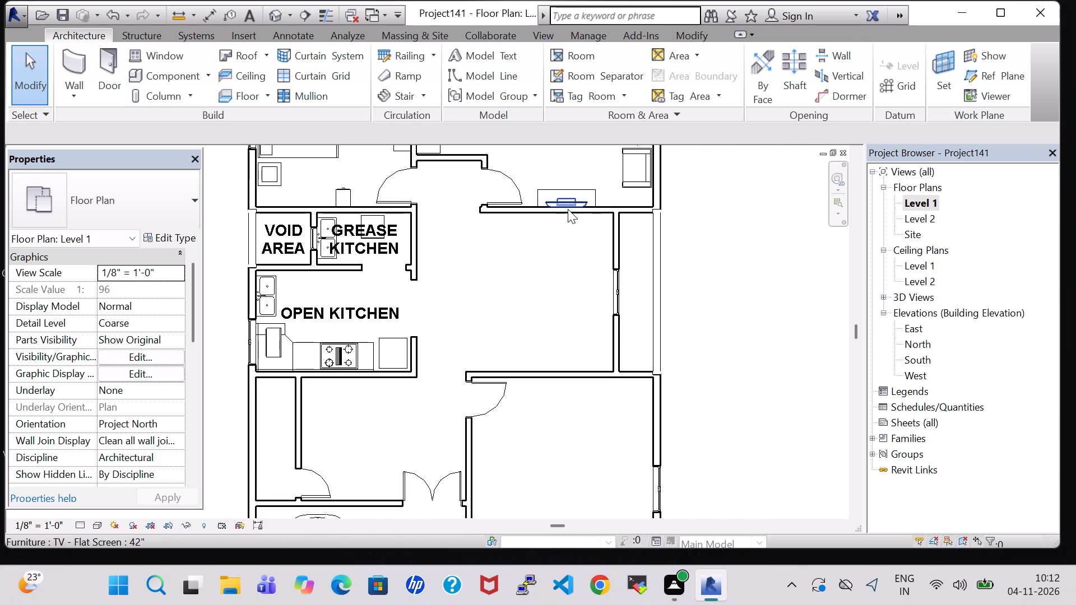
left_click(564, 205)
right_click(564, 205)
left_click(609, 301)
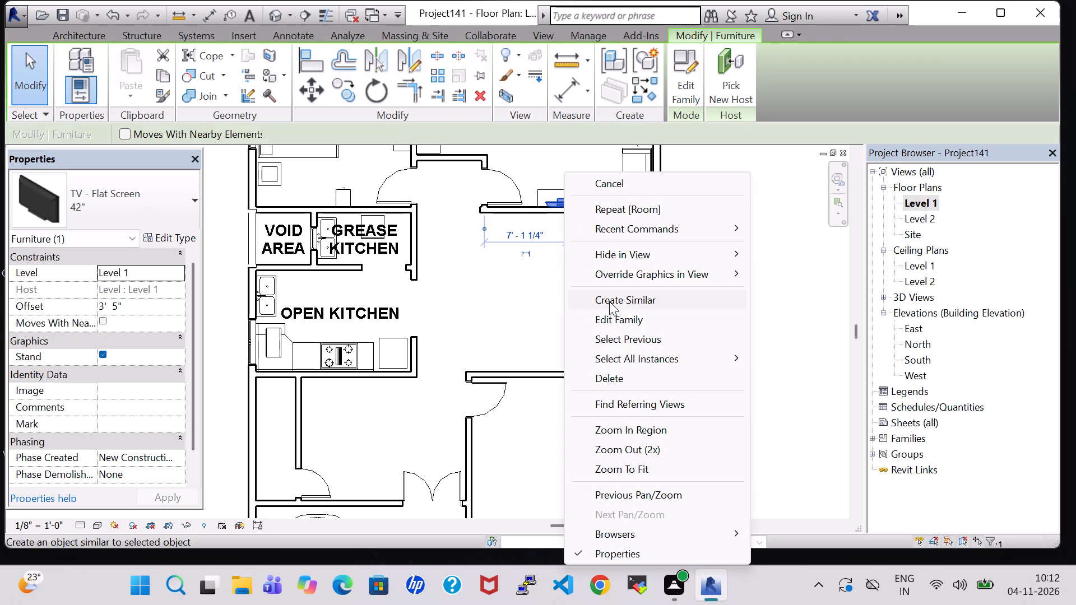
key("space")
key("space")
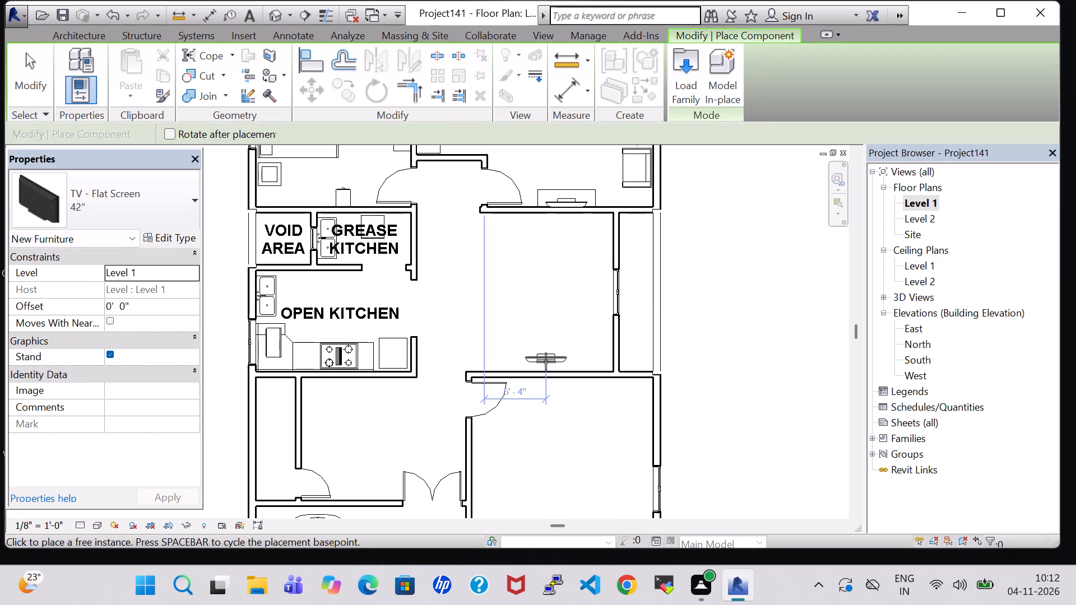
scroll(547, 370, "up", 8)
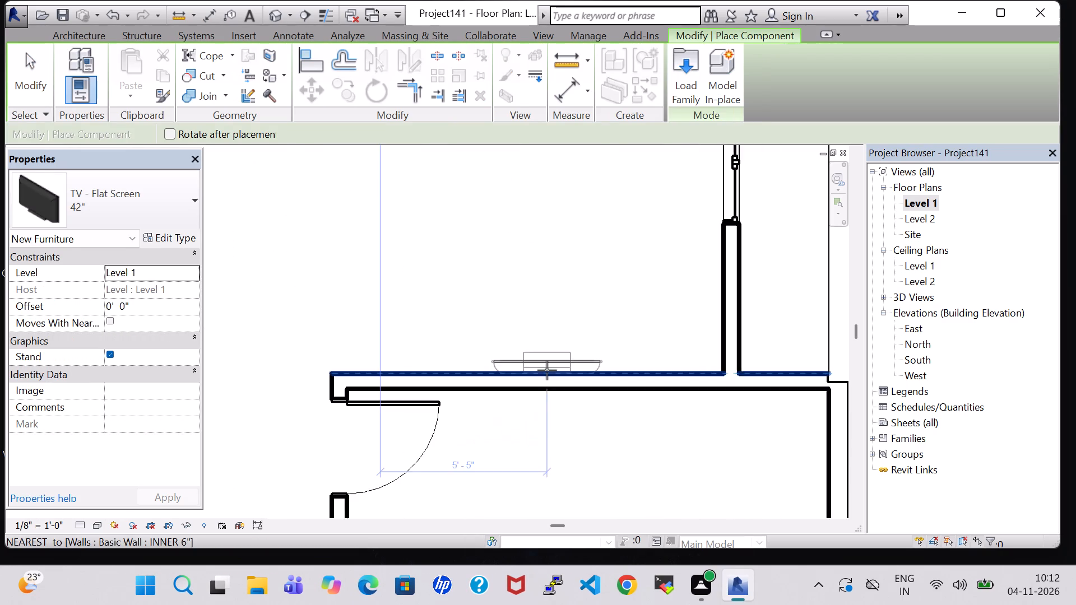
left_click(555, 372)
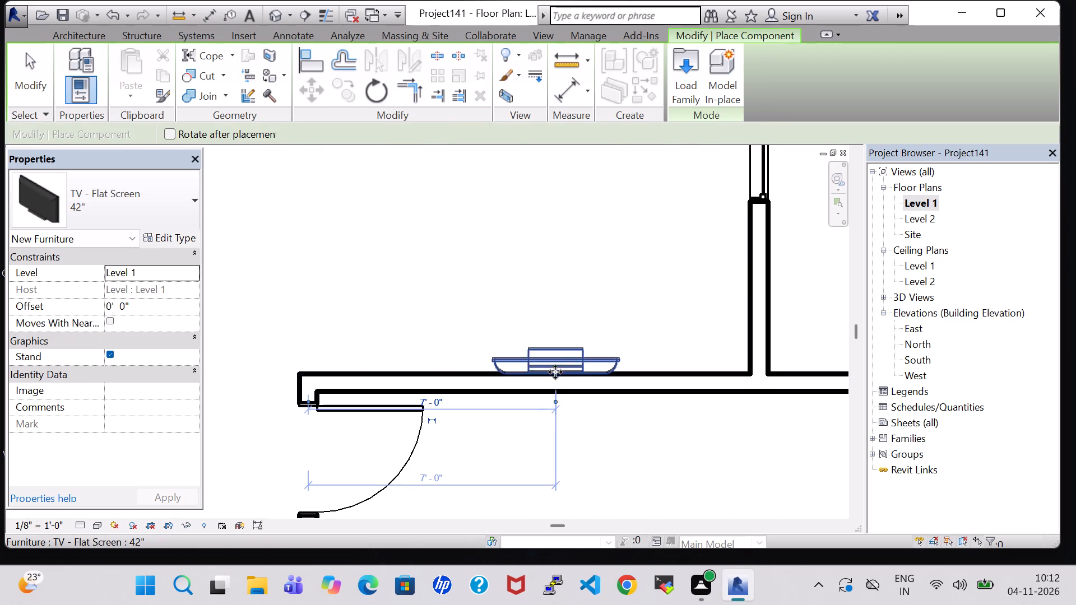
key("Escape")
key("Escape")
Set the new TV's offset from Level 1 to 3' 5".
left_click(550, 358)
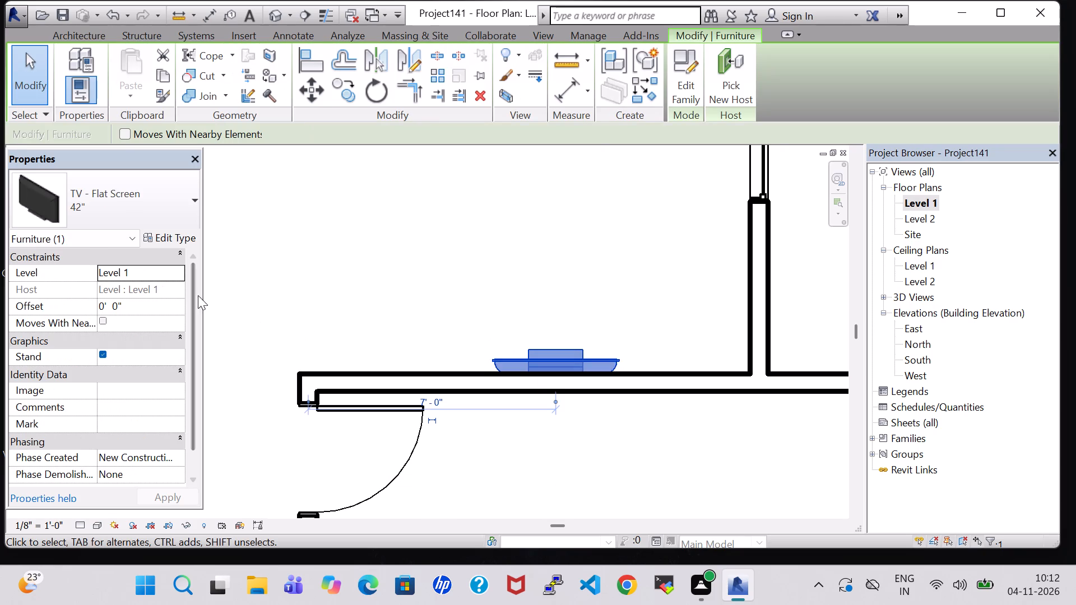
left_click(105, 306)
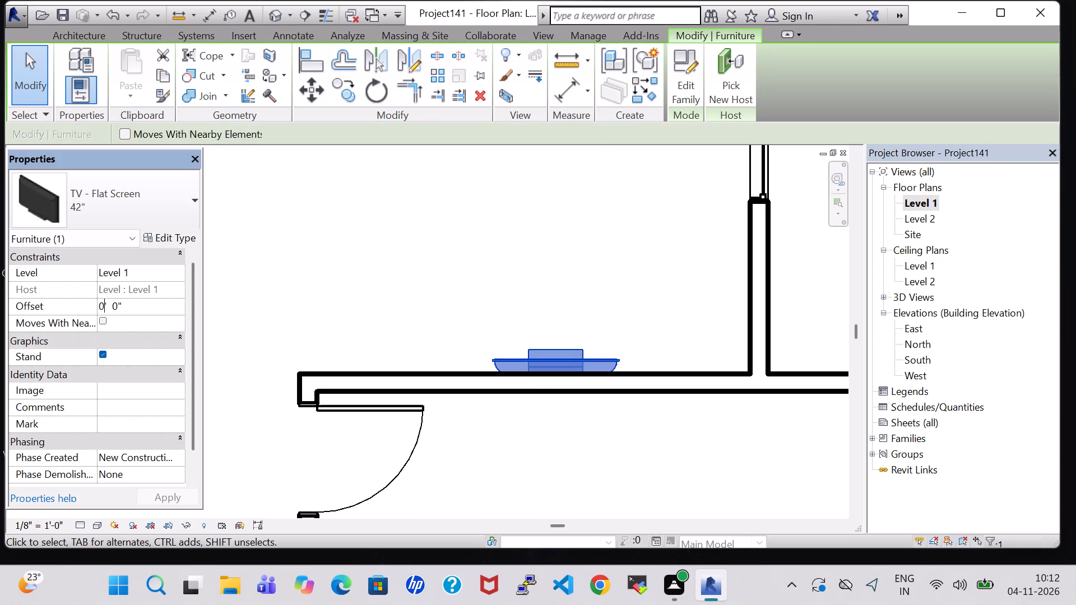
key("BackSpace")
key("3")
key("Right")
key("Right")
key("Right")
key("Right")
key("BackSpace")
key("5")
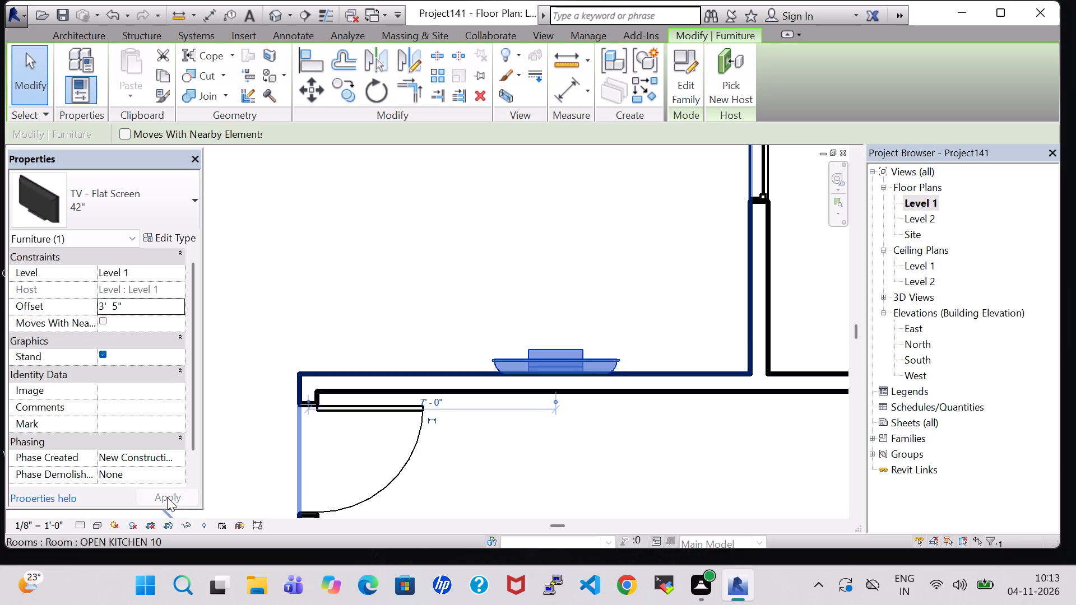
left_click(545, 205)
Place a 72" x 30" rectangular table like the master bedroom's against the wall at the new TV, about 5'-9" from the window wall.
scroll(545, 205, "down", 4)
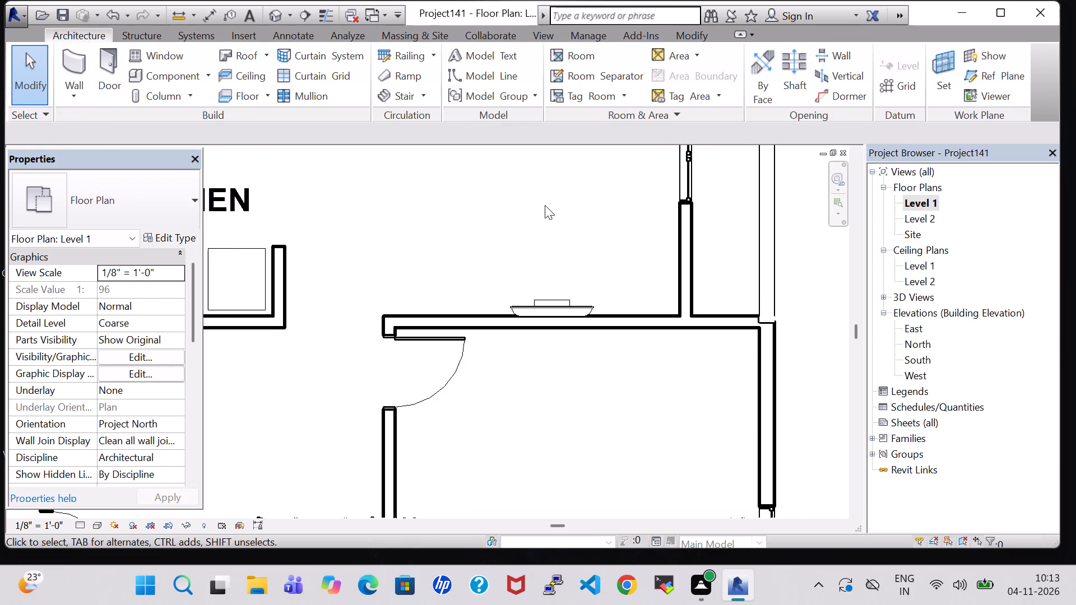
middle_click_drag(545, 205, 505, 343)
scroll(505, 339, "down", 5)
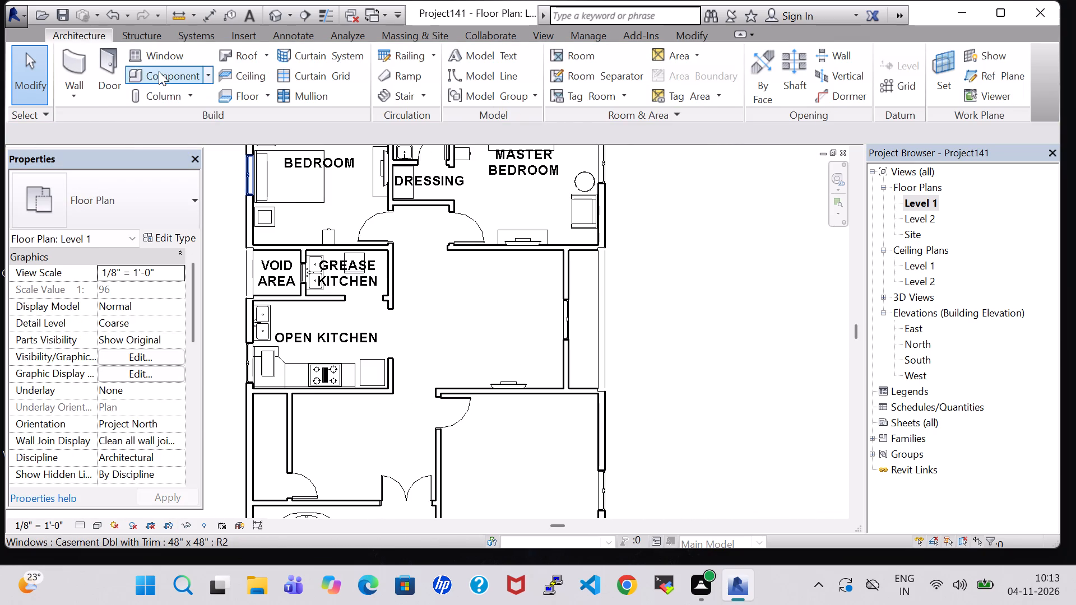
left_click(514, 230)
right_click(514, 230)
left_click(591, 300)
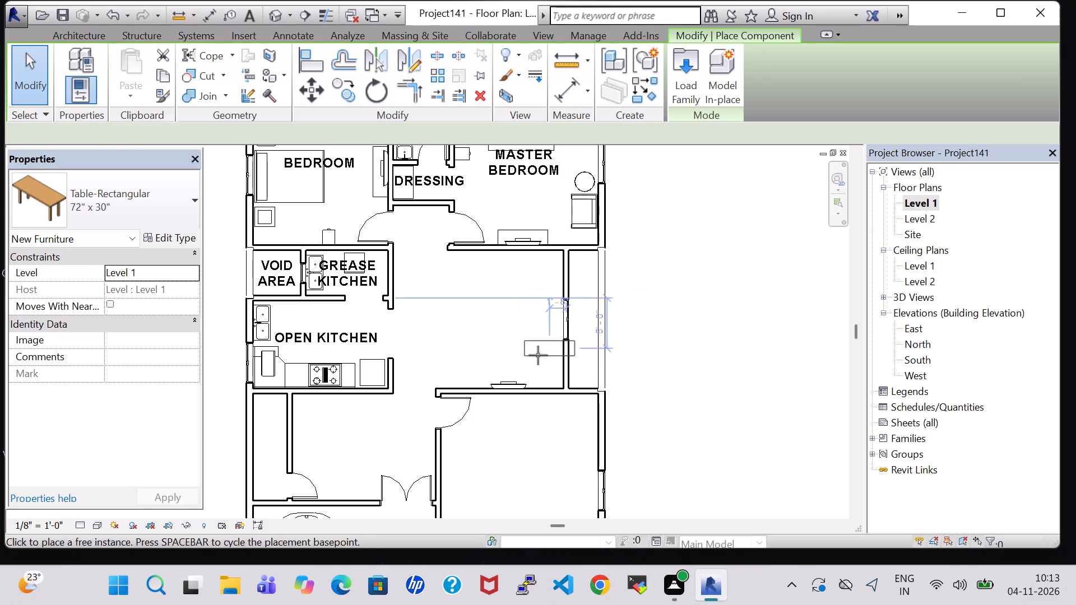
scroll(501, 384, "up", 5)
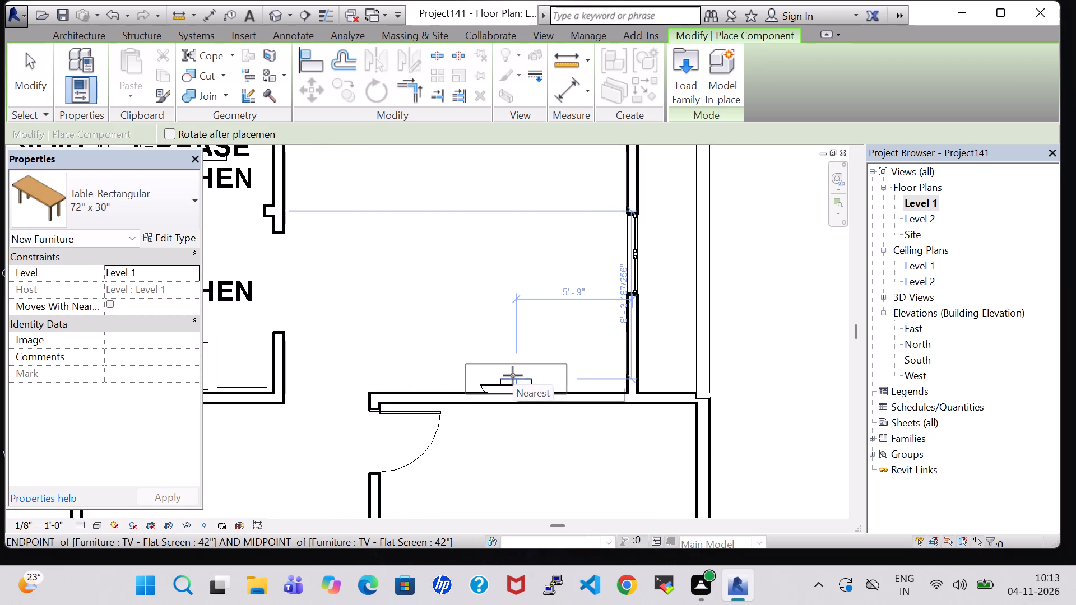
left_click(513, 375)
key("Escape")
key("Escape")
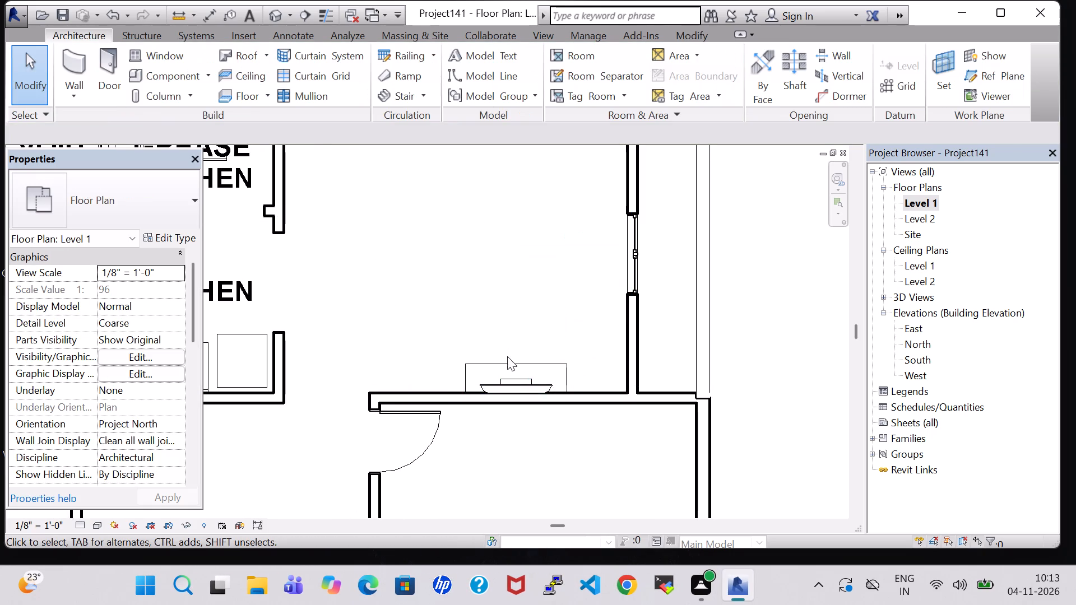
Review the type properties of the rectangular table at the new TV.
left_click(498, 287)
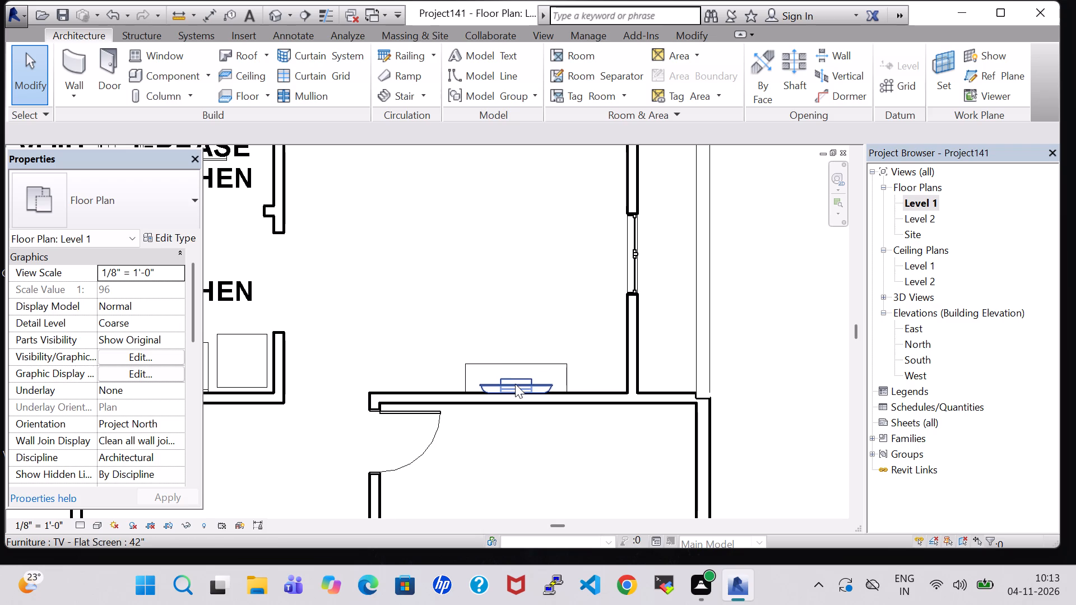
left_click(515, 384)
left_click(494, 319)
left_click(504, 361)
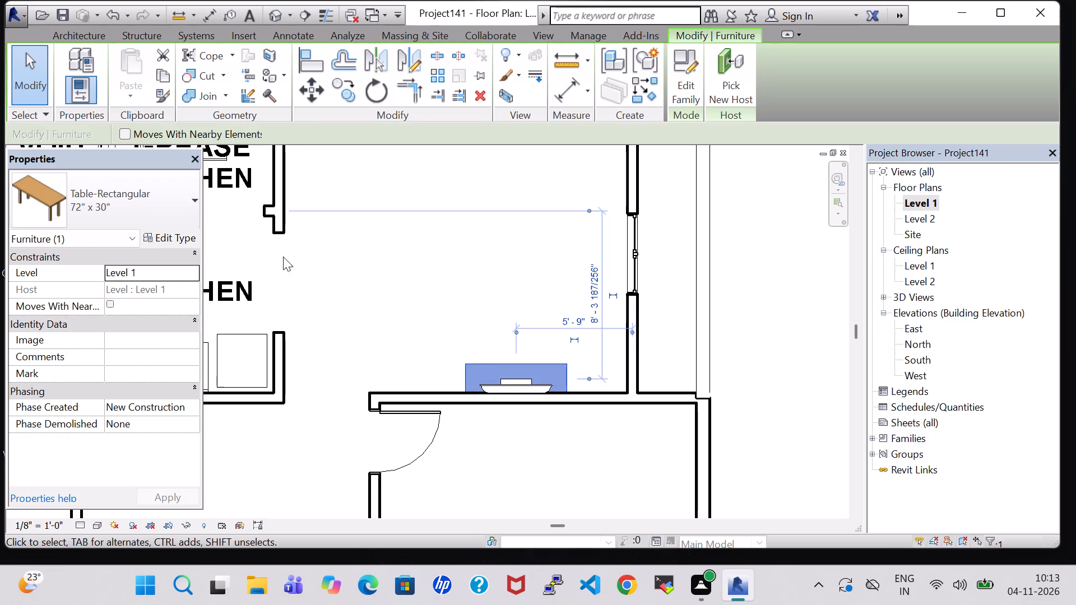
left_click(166, 236)
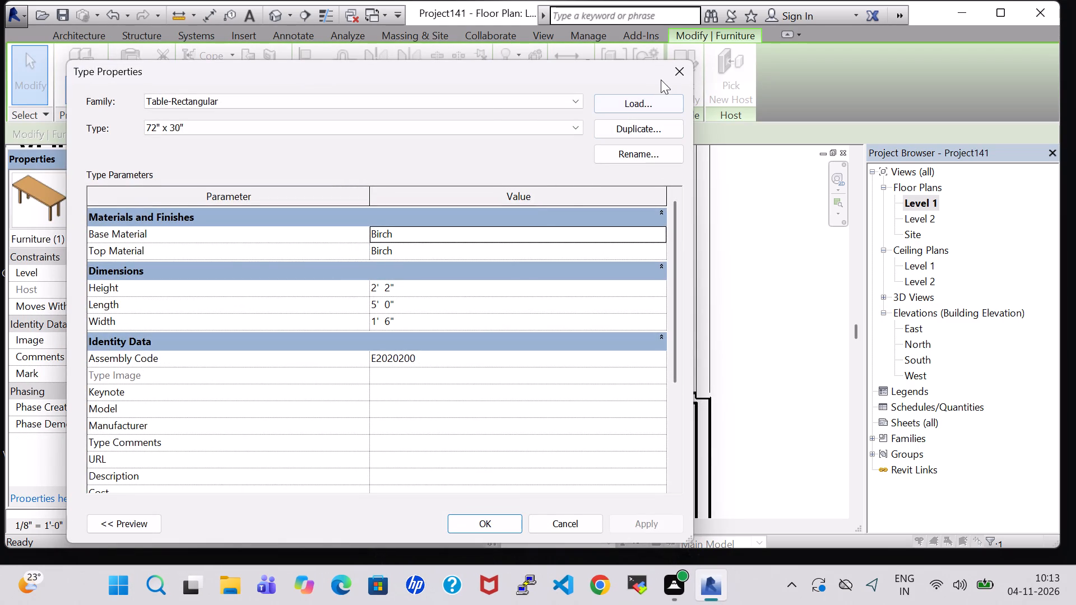
left_click(673, 77)
left_click(451, 250)
Load the Sofa-Corbu family from the Furniture library's Seating folder for component placement.
scroll(451, 250, "down", 2)
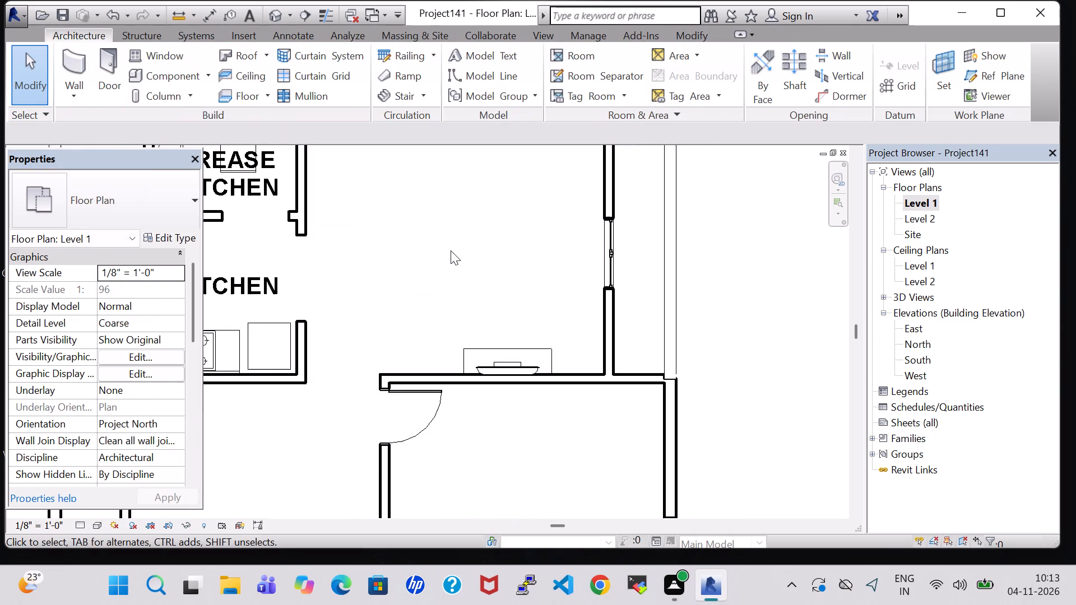
scroll(451, 250, "down", 3)
scroll(451, 251, "up", 1)
middle_click_drag(455, 255, 438, 331)
scroll(438, 321, "down", 2)
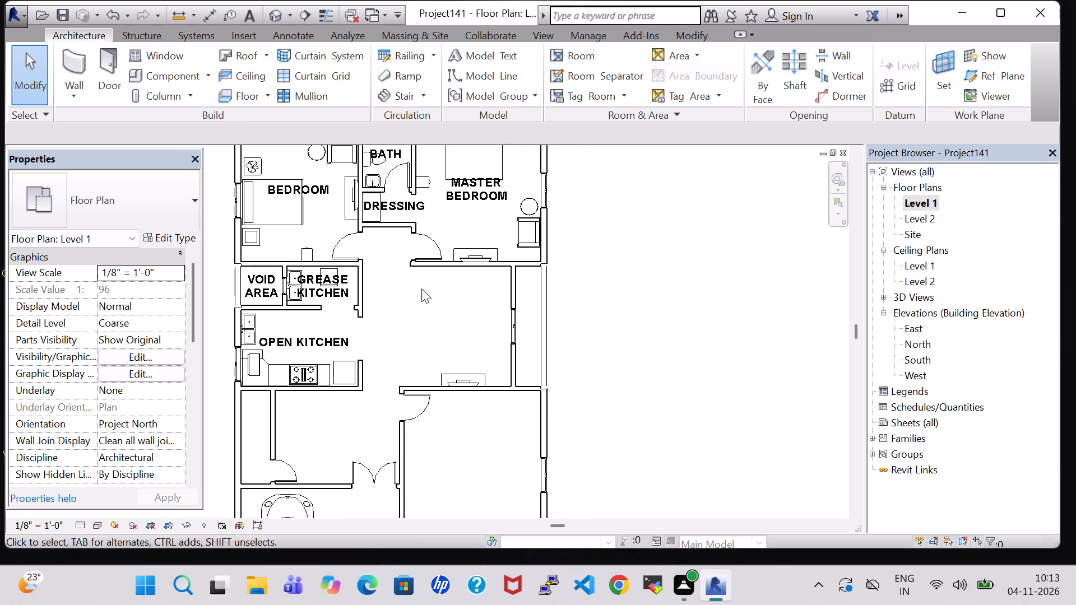
left_click(158, 72)
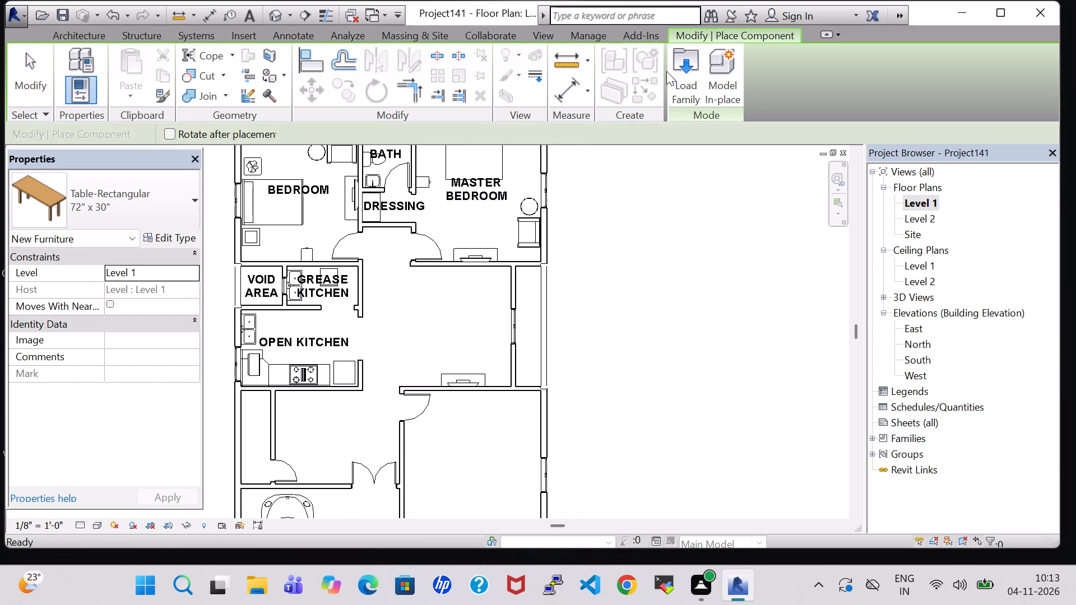
left_click(679, 73)
double_click(624, 371)
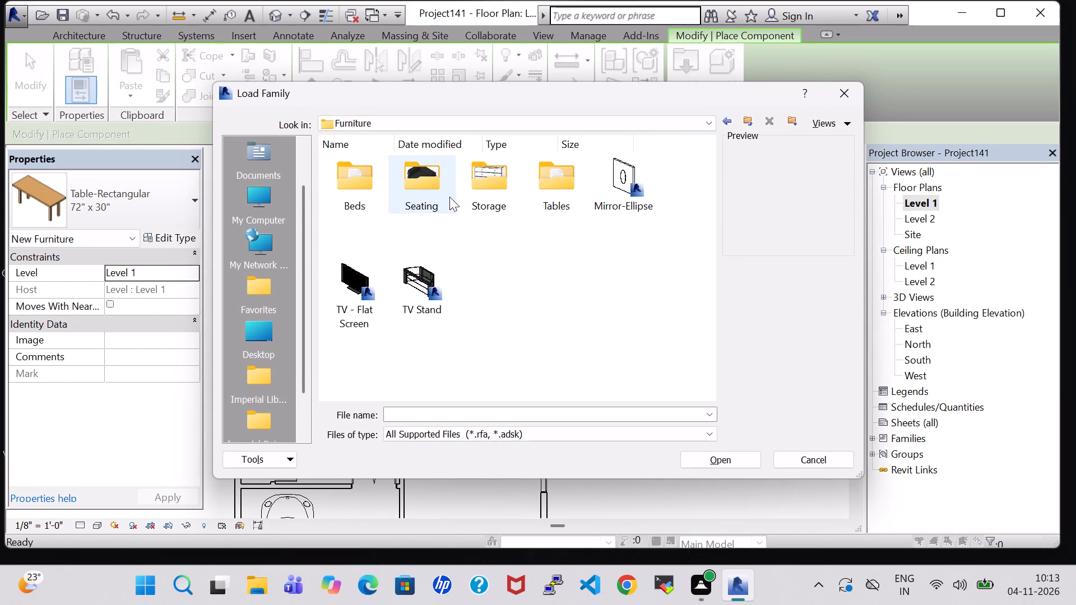
double_click(425, 187)
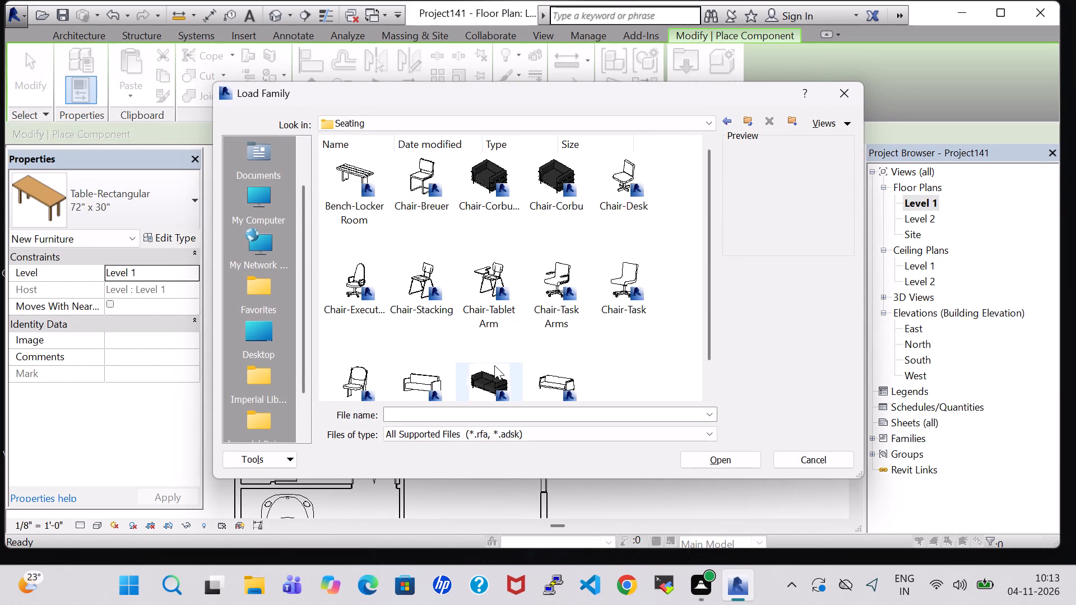
left_click(495, 369)
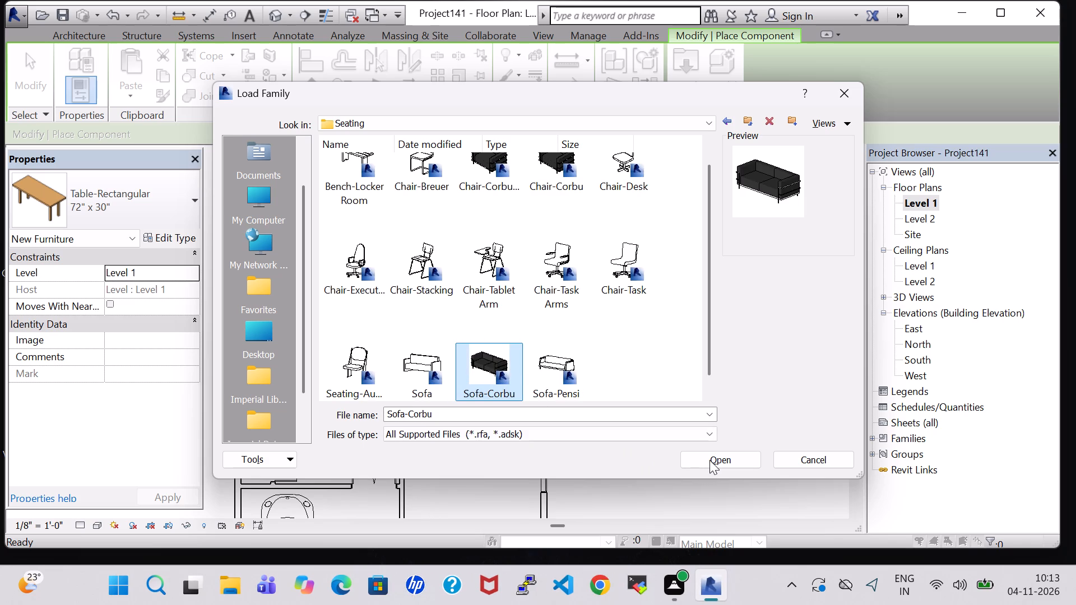
left_click(707, 457)
Place a Sofa-Corbu opposite the new TV, along the room's upper wall, about 3'-0" from the window wall.
scroll(465, 289, "up", 4)
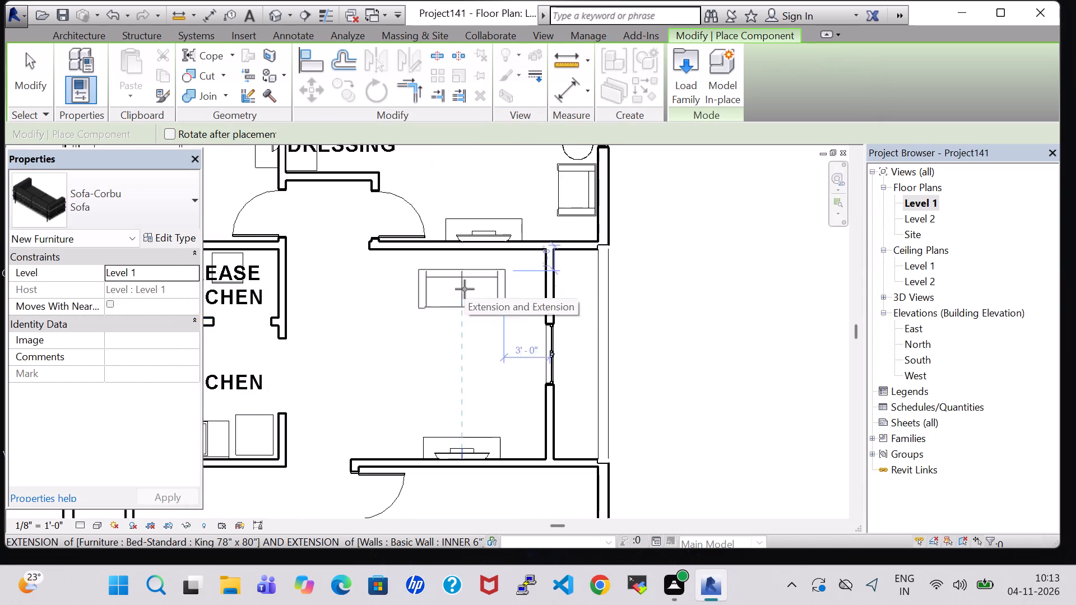
scroll(465, 289, "up", 2)
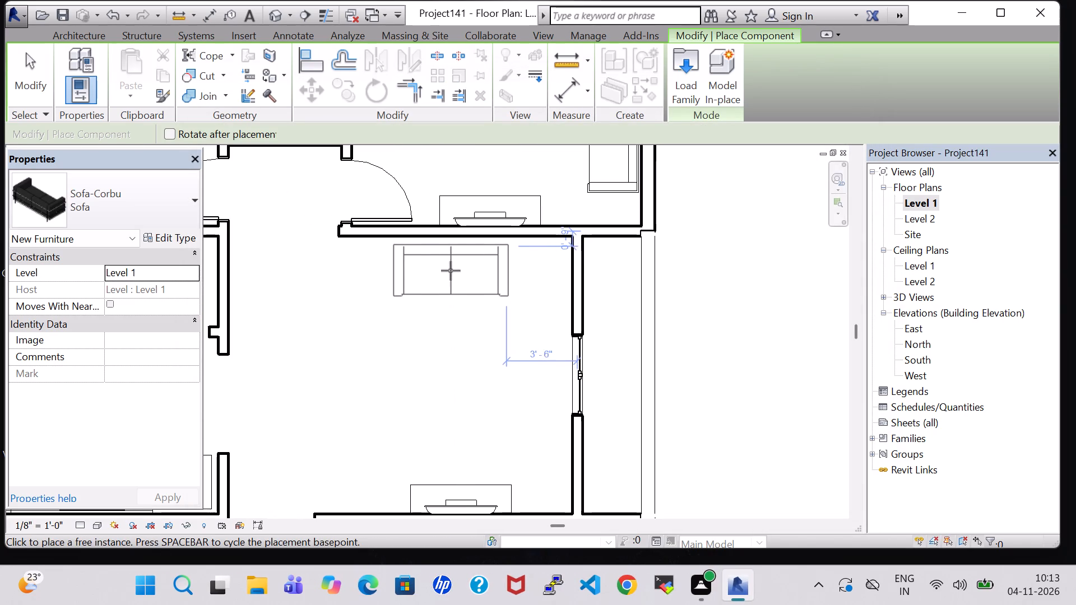
left_click(461, 270)
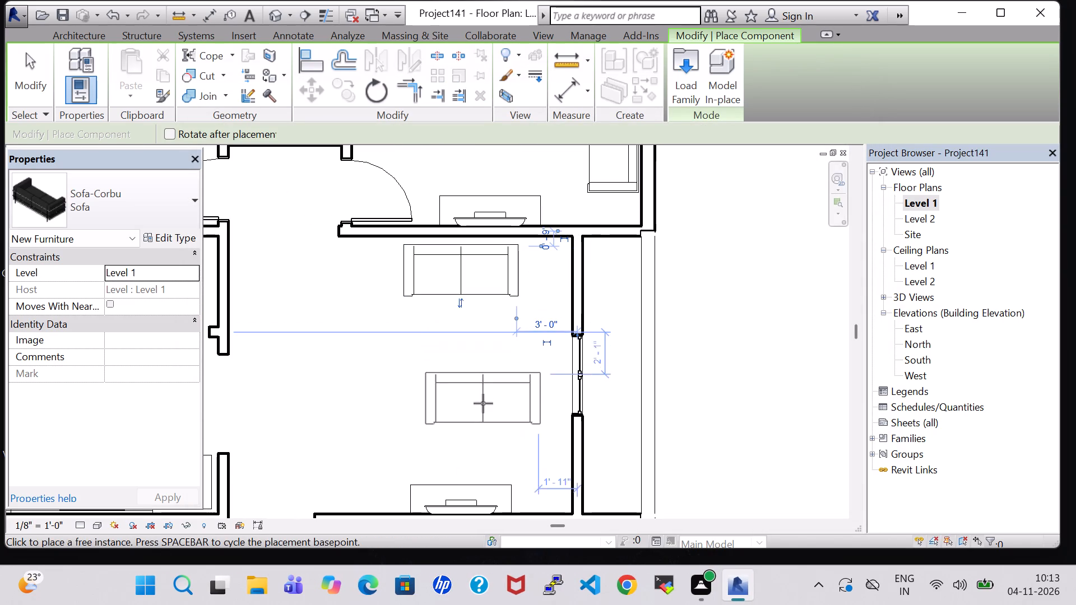
Place a second Sofa-Corbu, rotated to back onto the window, about 7" from the window wall.
key("space")
key("space")
key("space")
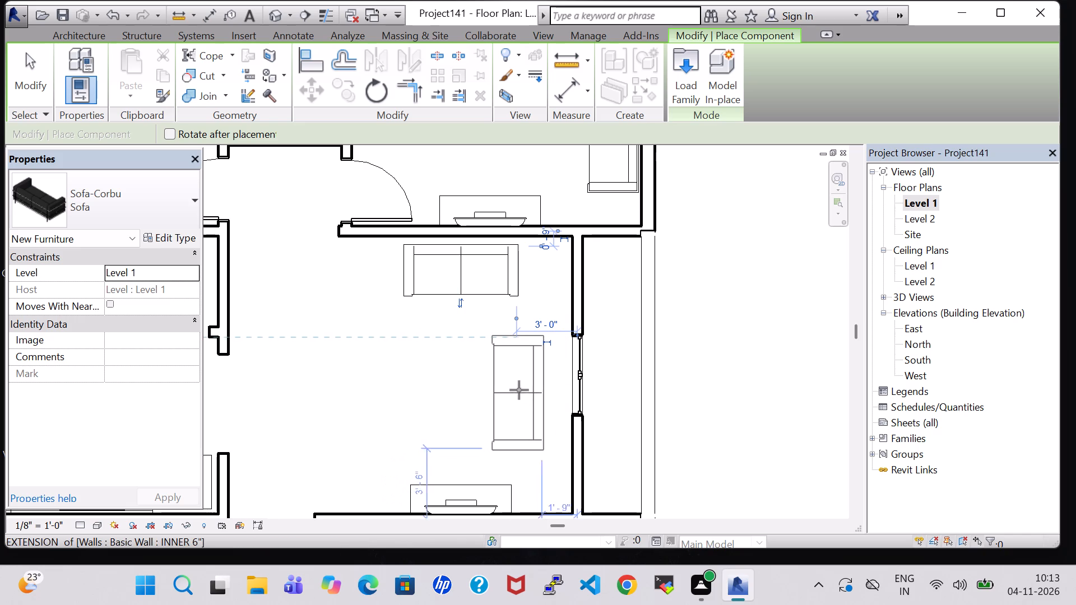
scroll(536, 371, "up", 2)
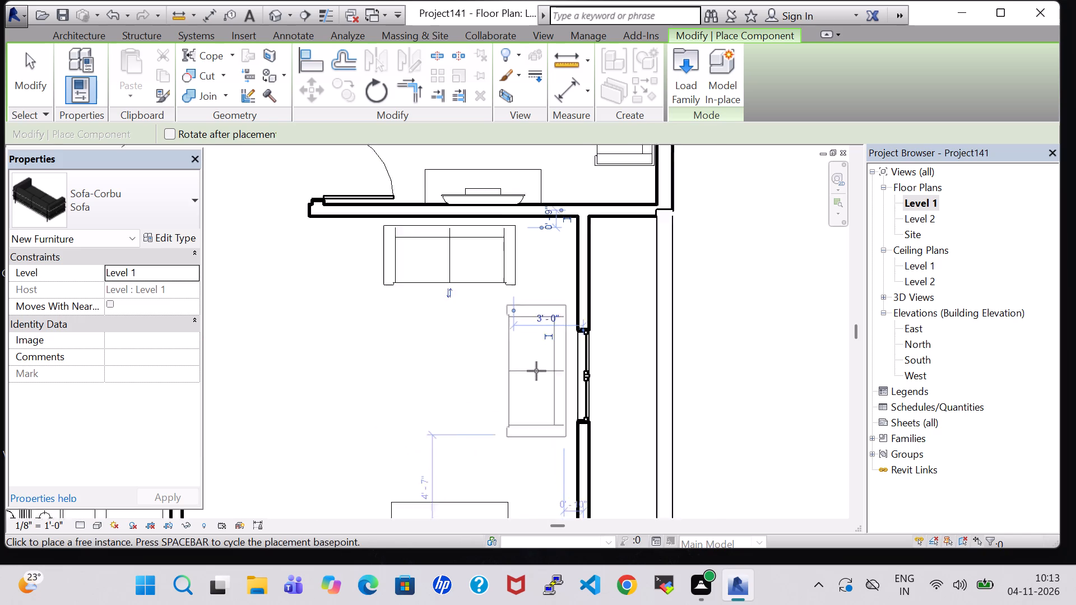
scroll(536, 371, "up", 1)
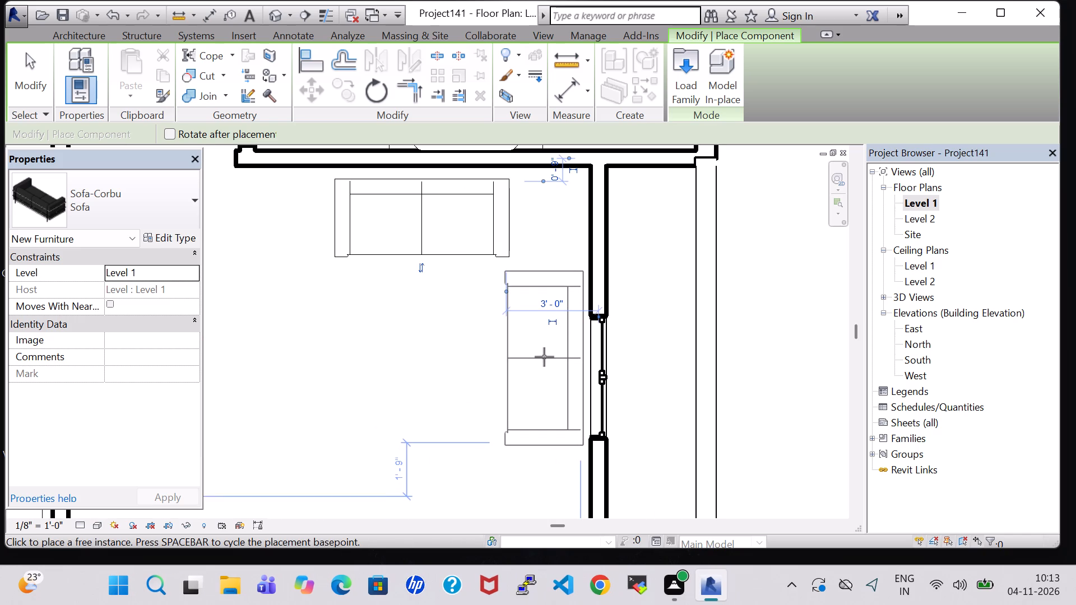
left_click(544, 356)
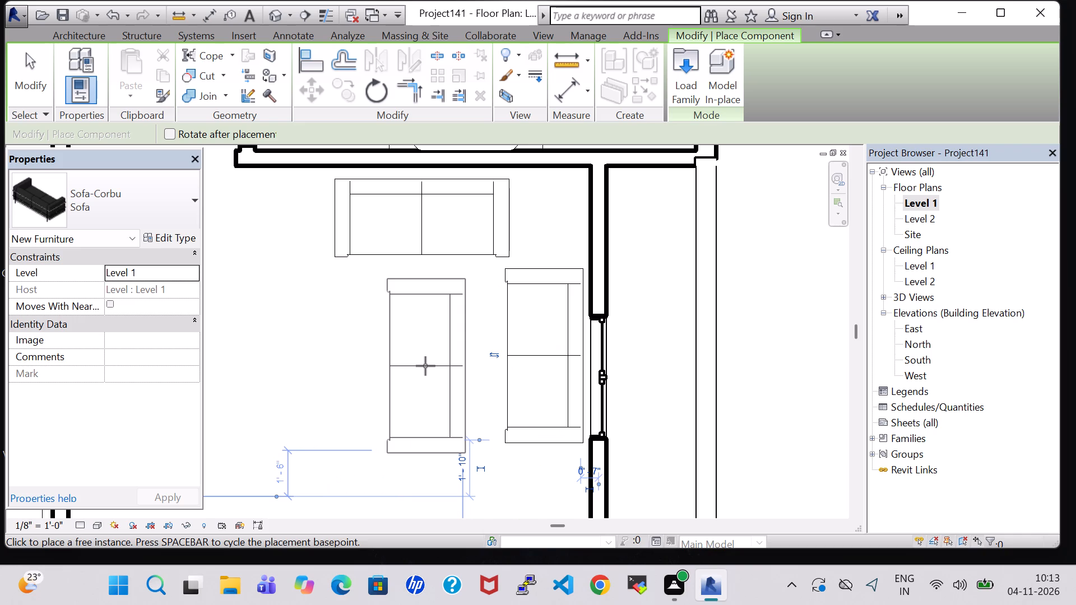
Place a Chair-Corbu matching the bedroom's, rotated to face the window sofa, about 4'-9 1/2" below the living space's upper wall.
key("Escape")
key("Escape")
scroll(425, 366, "down", 5)
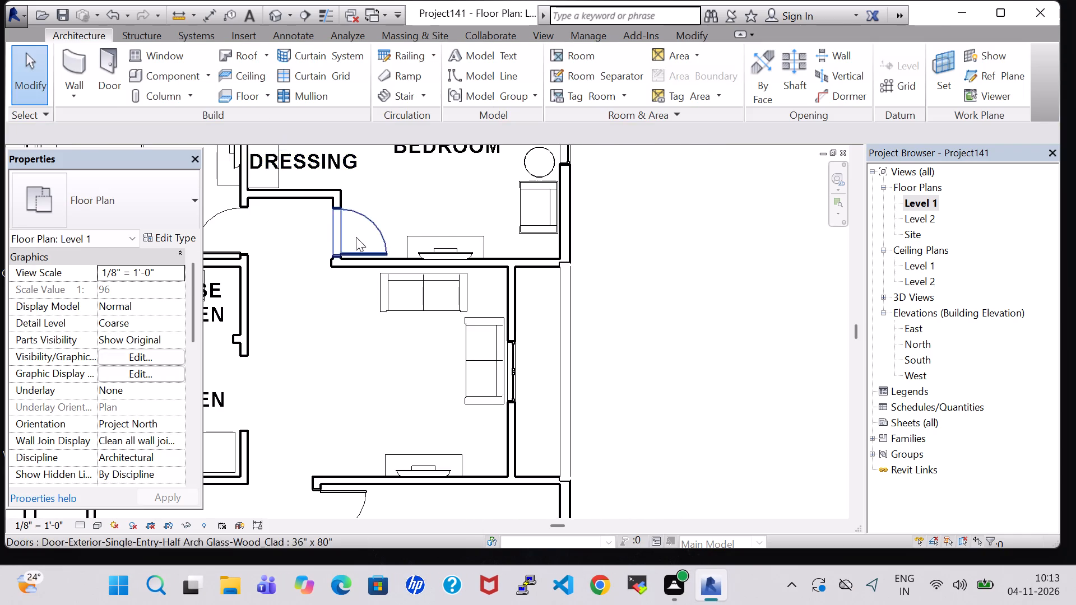
scroll(356, 241, "down", 4)
middle_click_drag(341, 290, 401, 406)
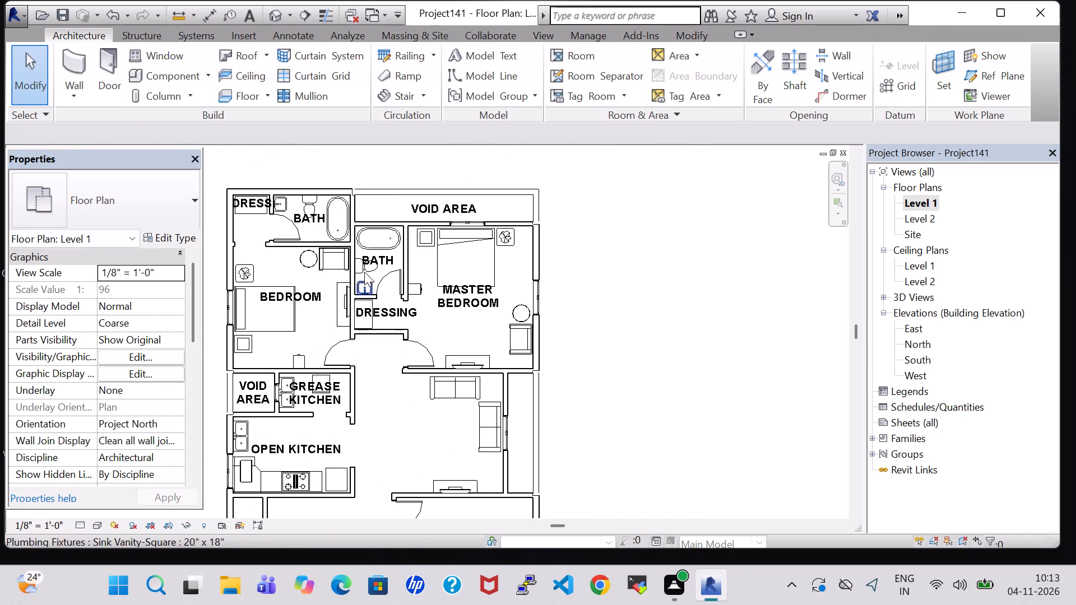
left_click(335, 263)
right_click(335, 263)
left_click(405, 302)
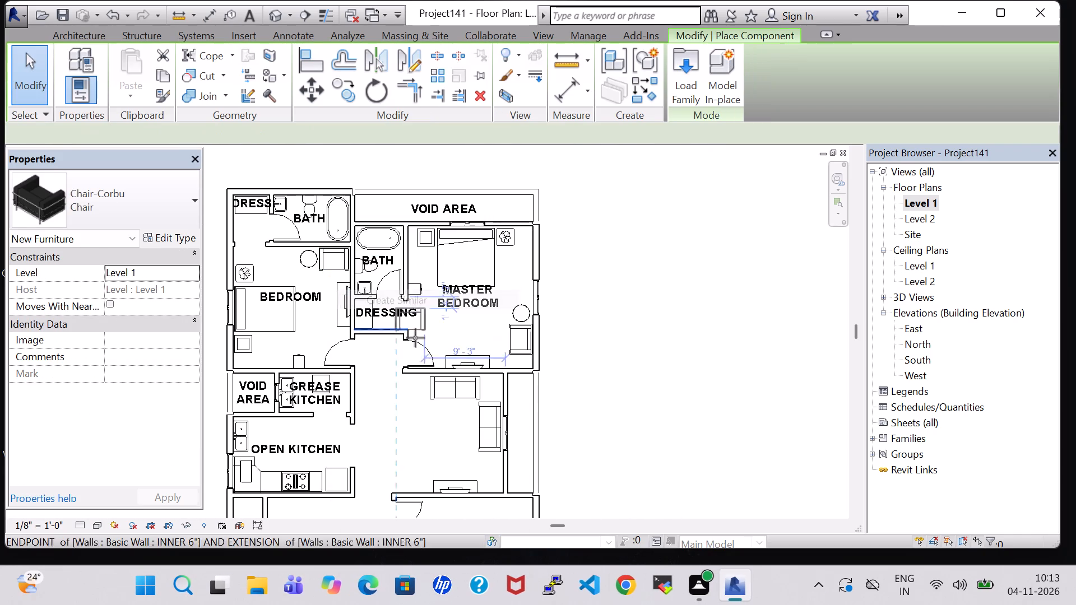
key("space")
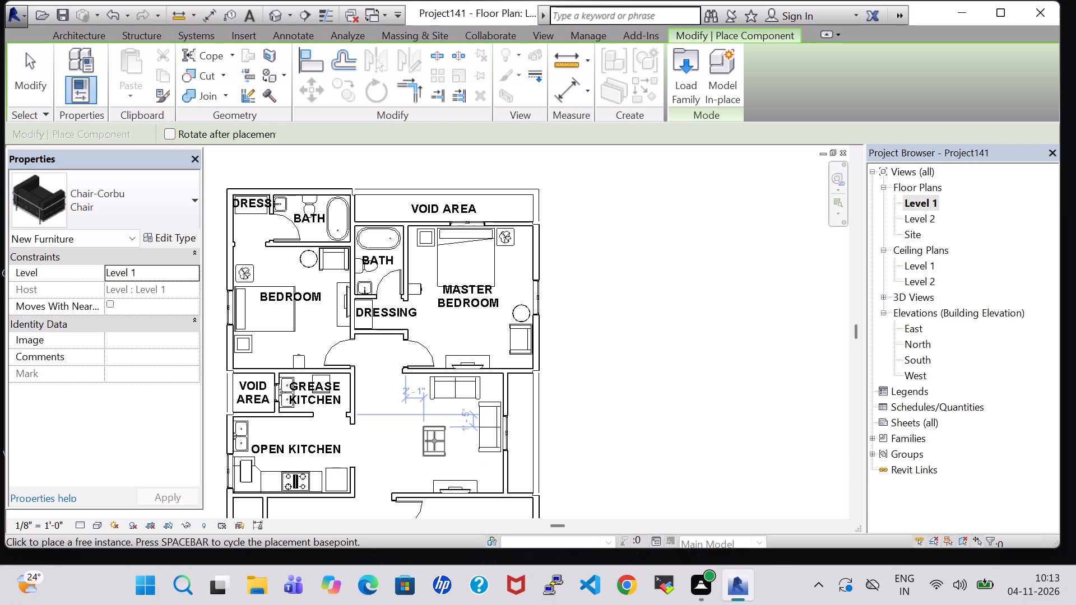
left_click(423, 431)
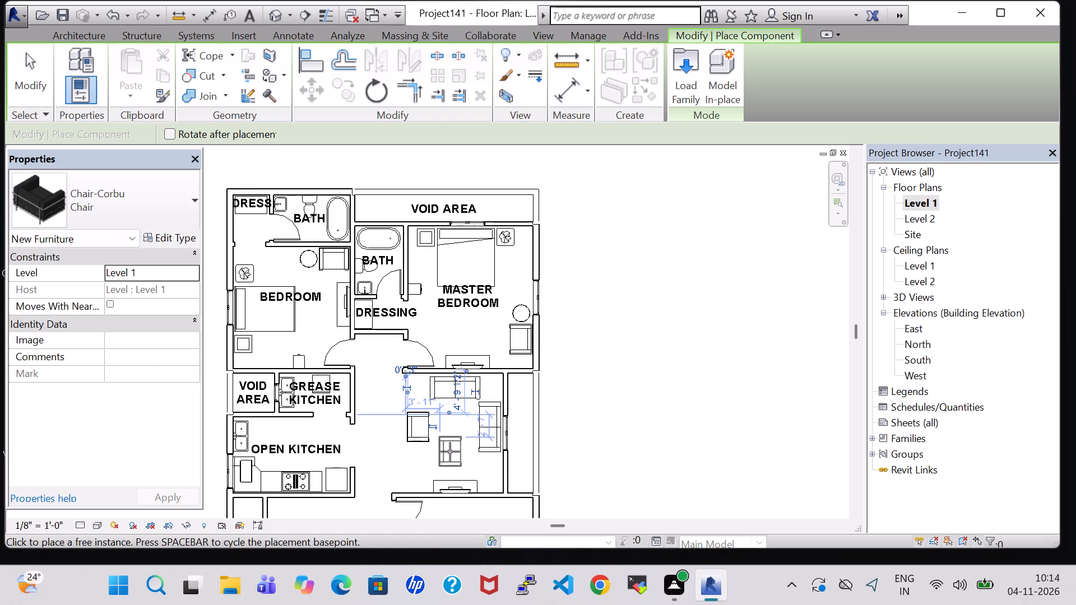
key("Escape")
key("Escape")
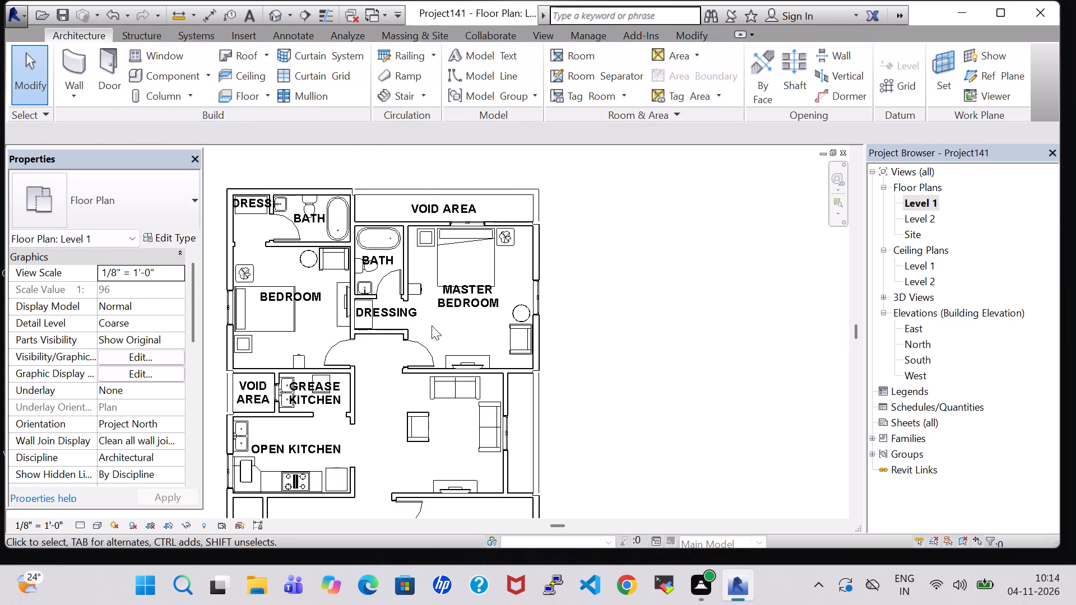
Place two 36" Diameter Table-Round side tables flanking the upper-wall sofa, about 1'-7" and 9'-10" from the window wall.
scroll(455, 452, "up", 5)
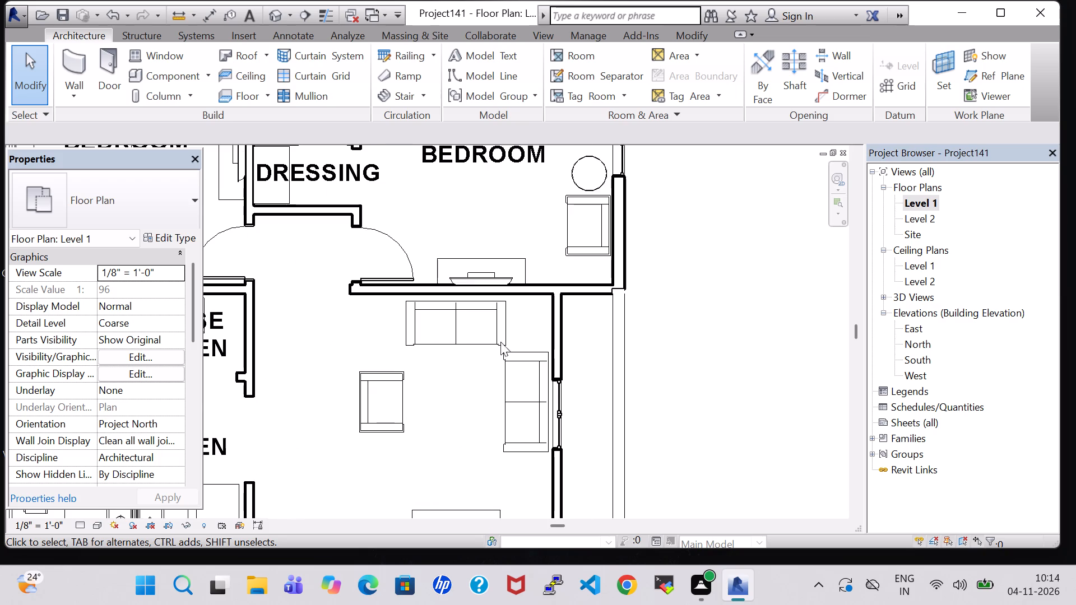
left_click(589, 163)
right_click(588, 163)
left_click(667, 288)
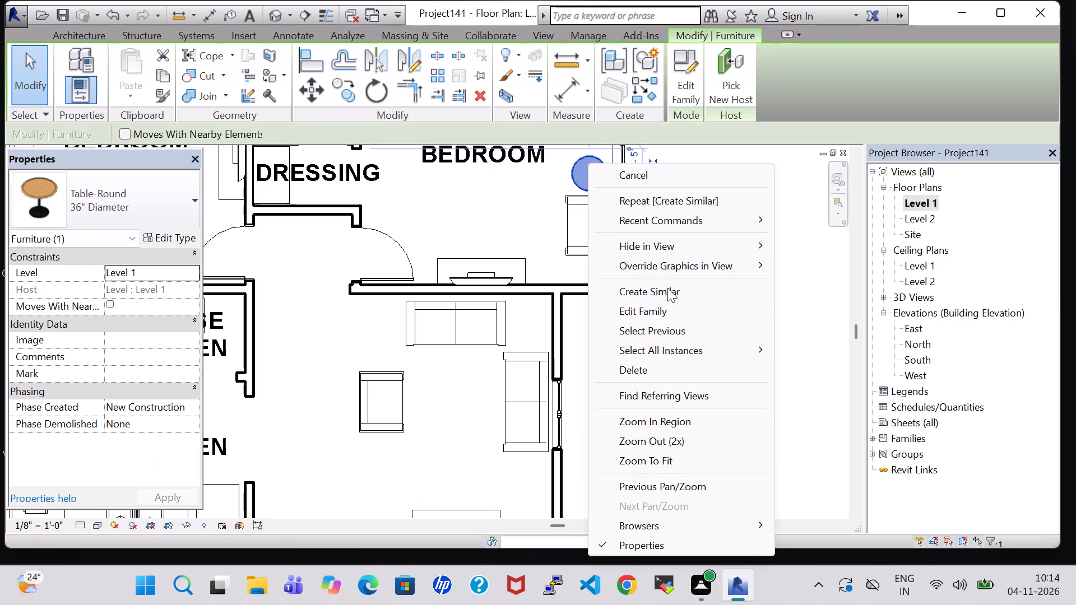
left_click(530, 325)
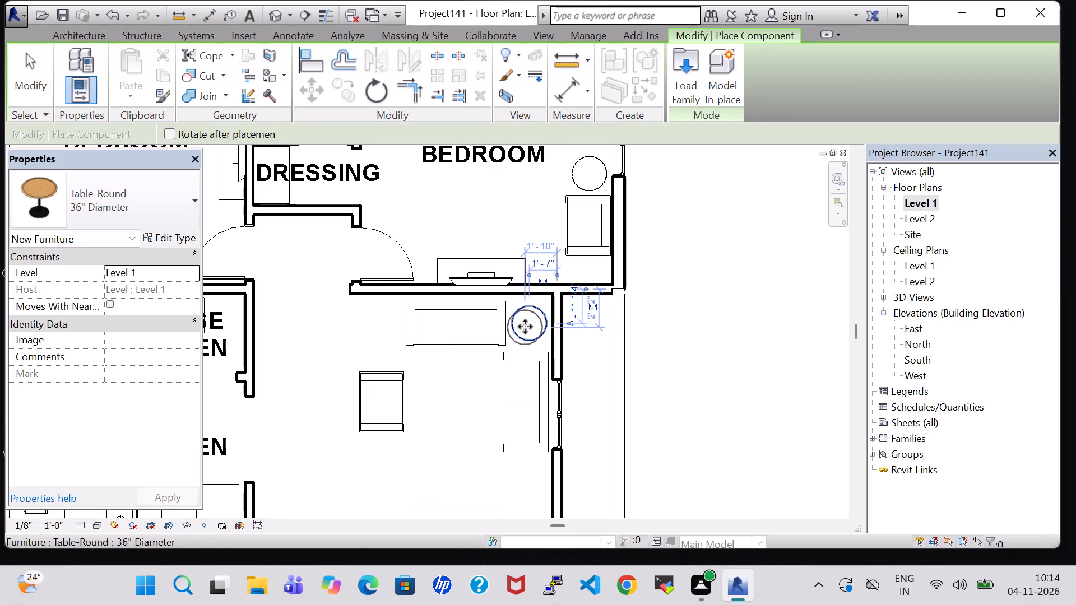
left_click(384, 327)
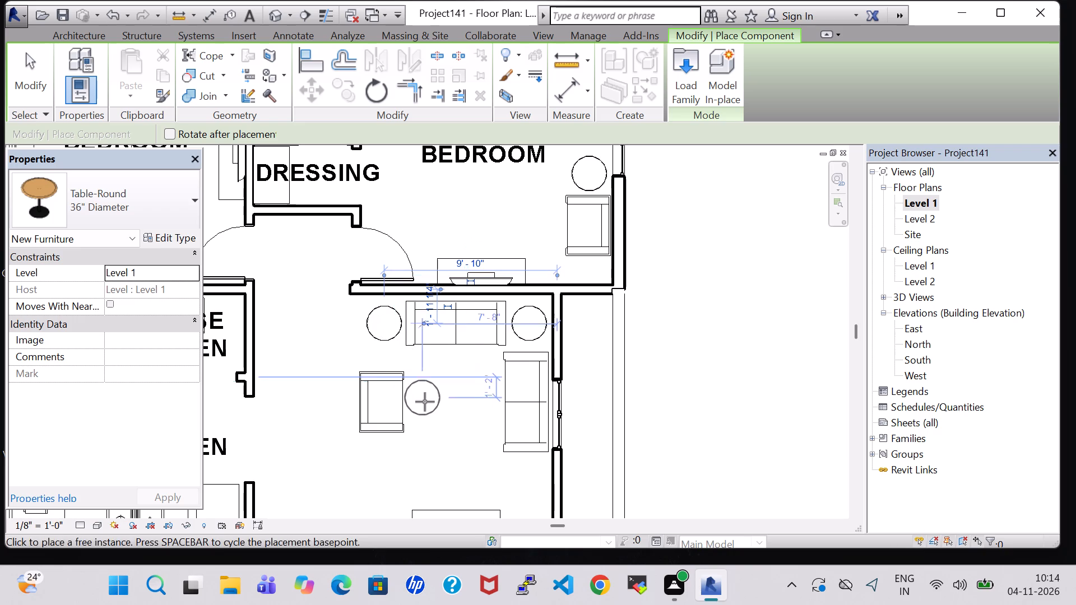
key("Escape")
key("Escape")
Nudge the living space's Chair-Corbu up toward the adjacent round side table and slightly toward the window sofa.
left_click(391, 379)
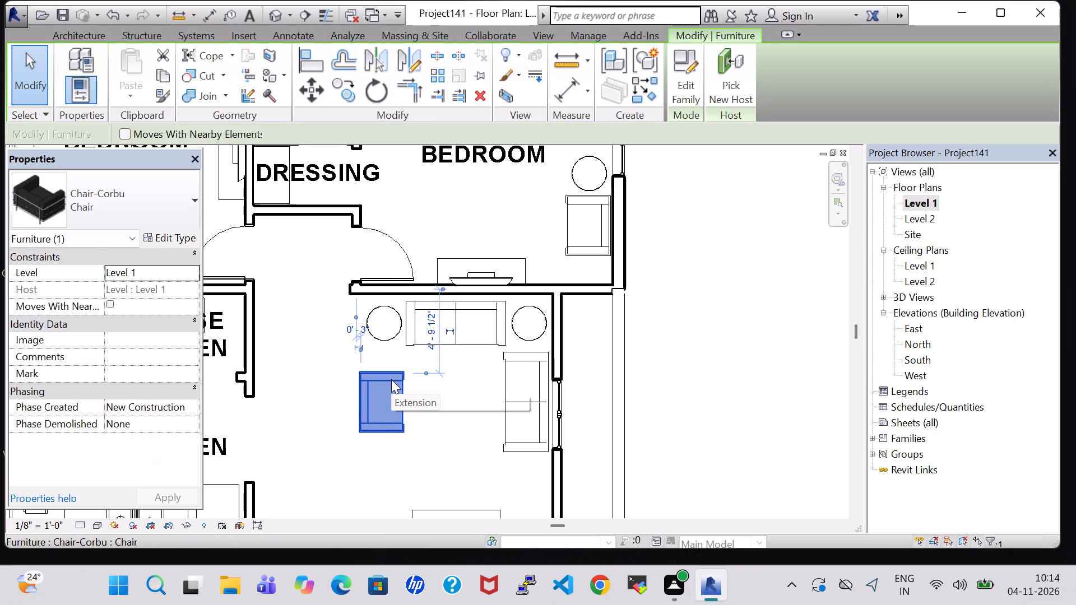
key("Up")
key("Up")
key("Up")
key("Up")
key("Right")
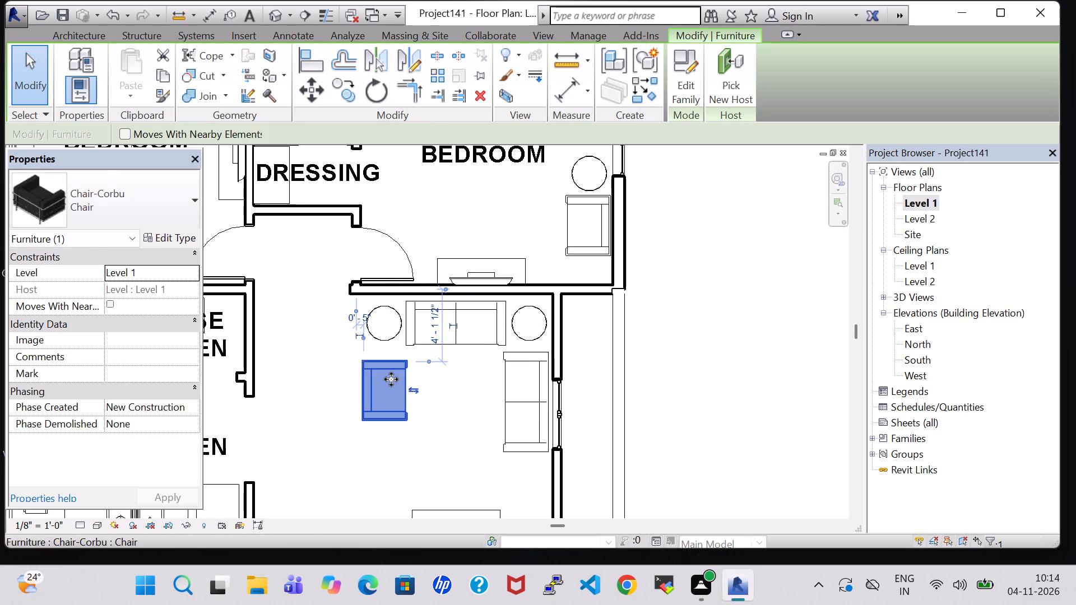
key("Up")
left_click(446, 413)
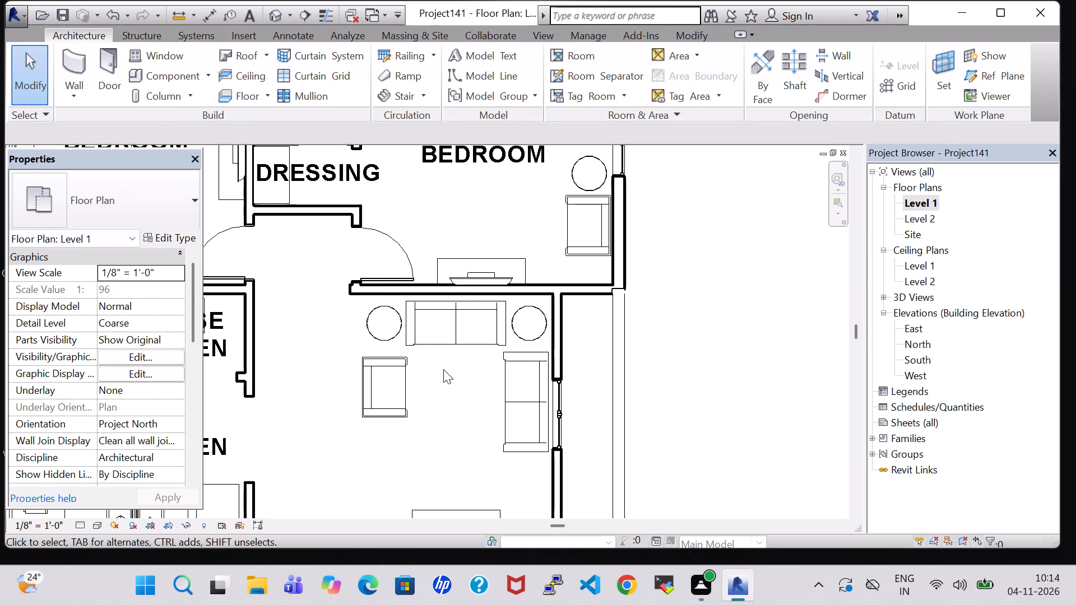
Load the Table-Dining Oval family from the Furniture library's Tables folder for component placement.
left_click(159, 81)
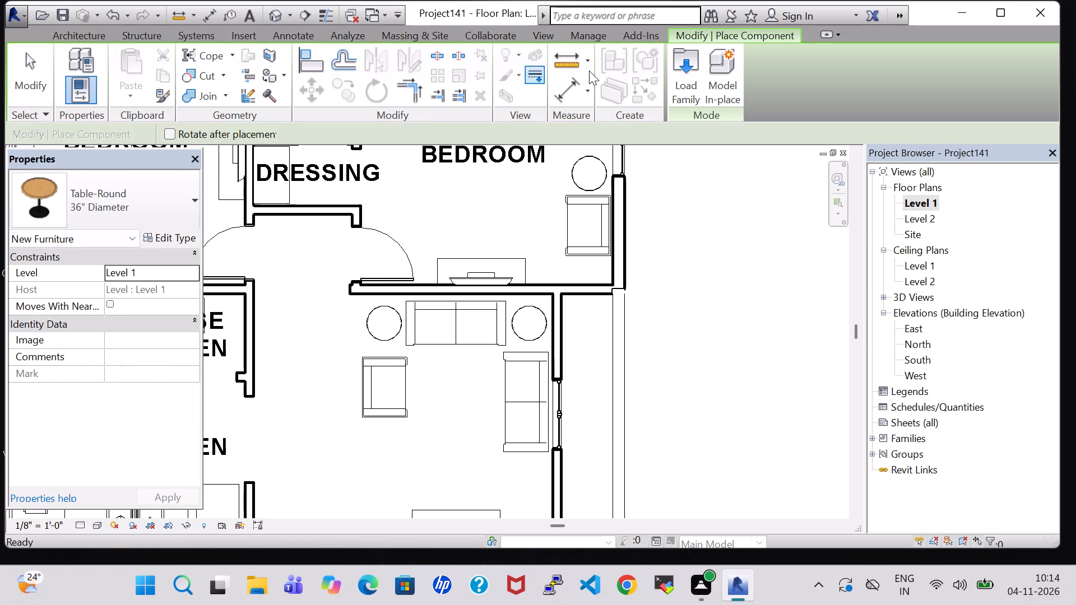
left_click(676, 64)
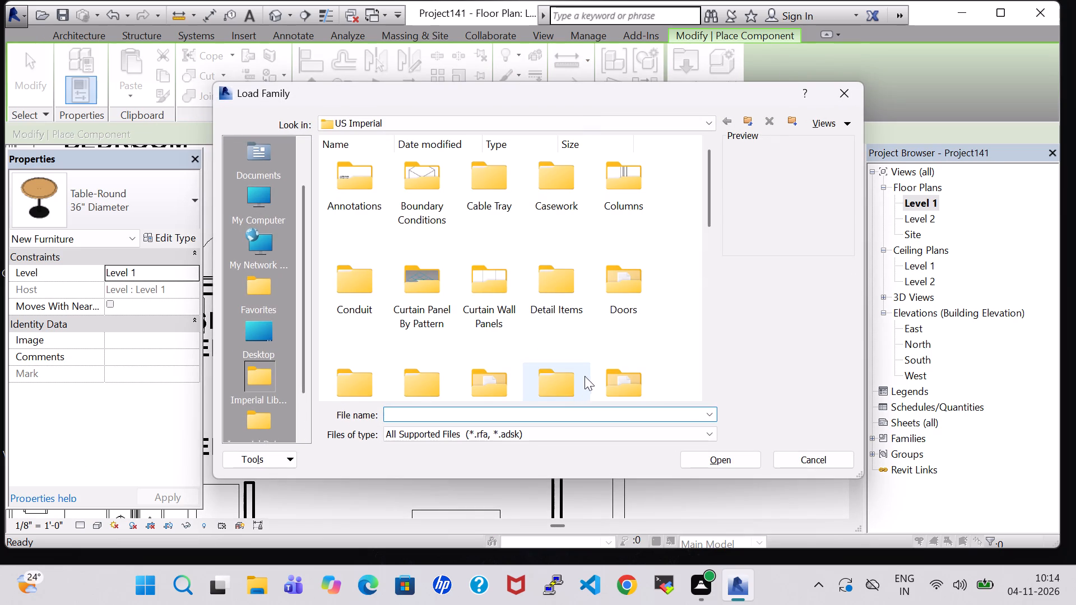
double_click(641, 381)
double_click(542, 184)
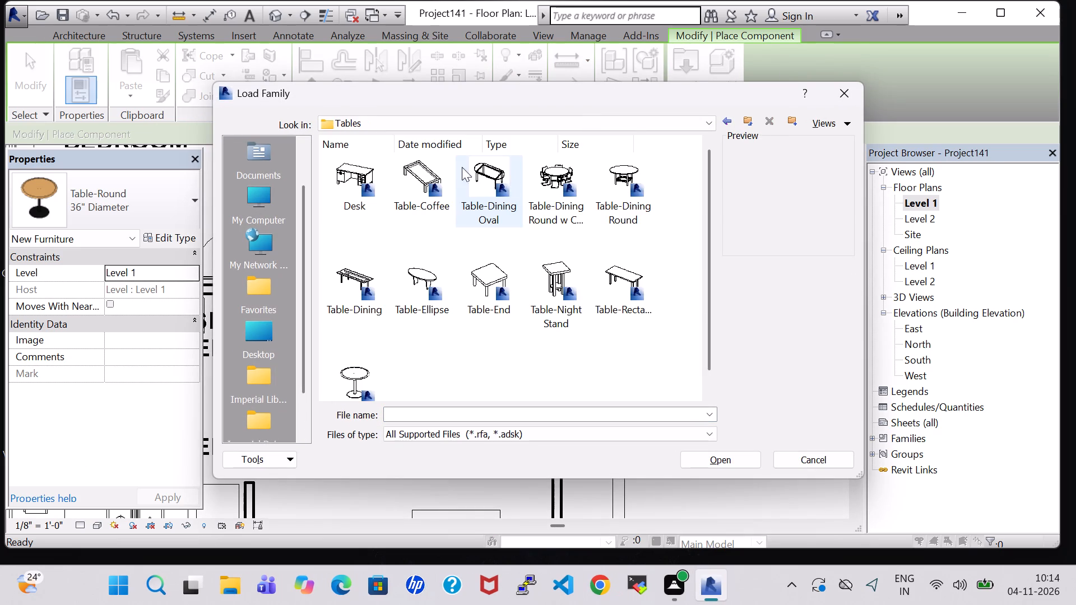
left_click(474, 191)
left_click(745, 457)
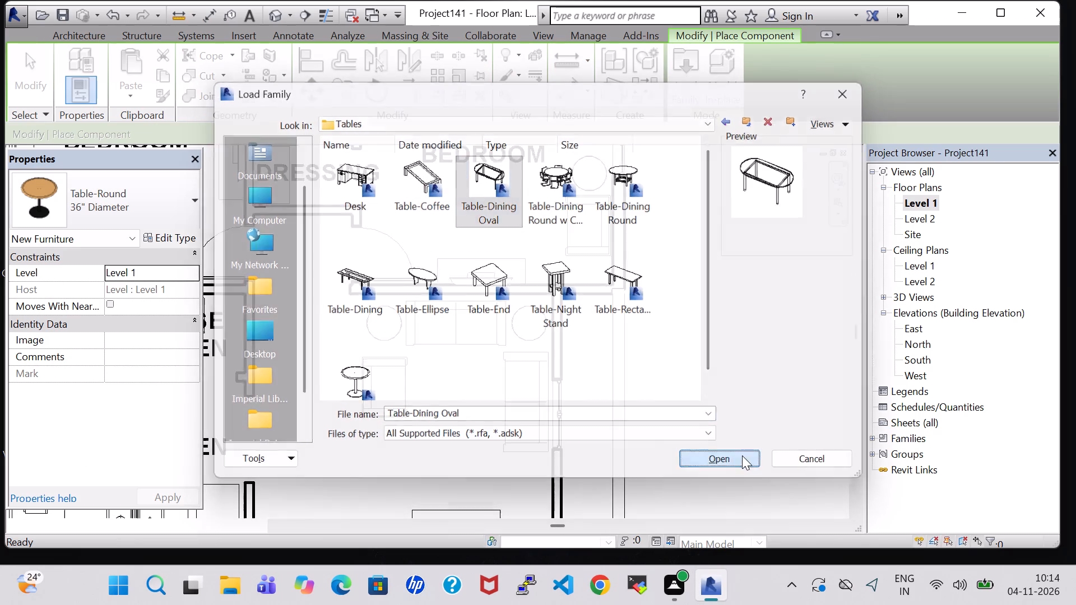
Place a horizontal 36" x 72" Table-Dining Oval between the Chair-Corbu and the window sofa.
key("space")
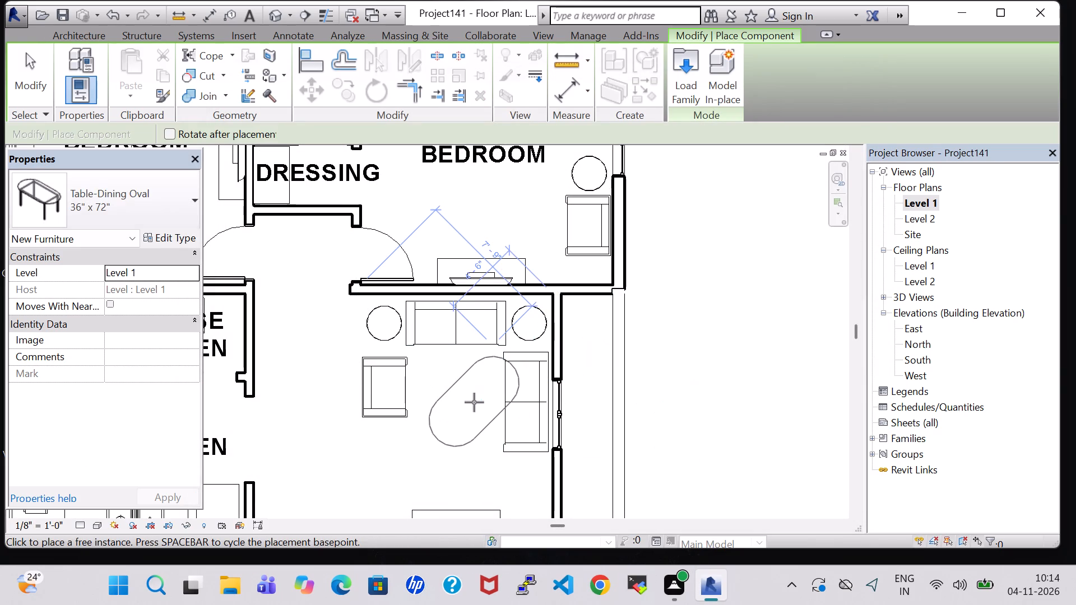
key("space")
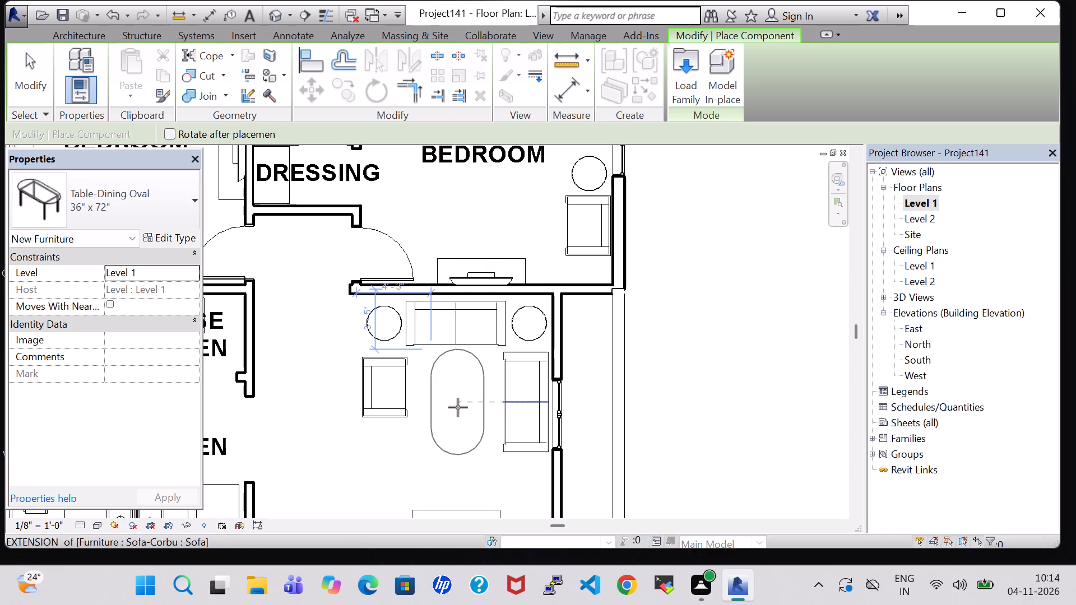
key("space")
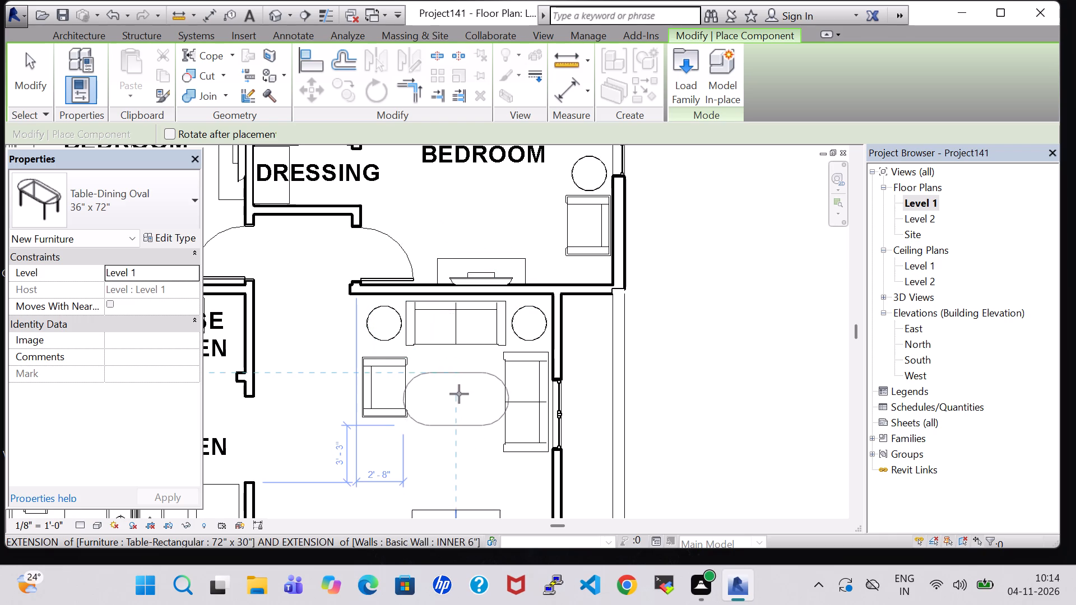
left_click(460, 392)
key("Escape")
key("Escape")
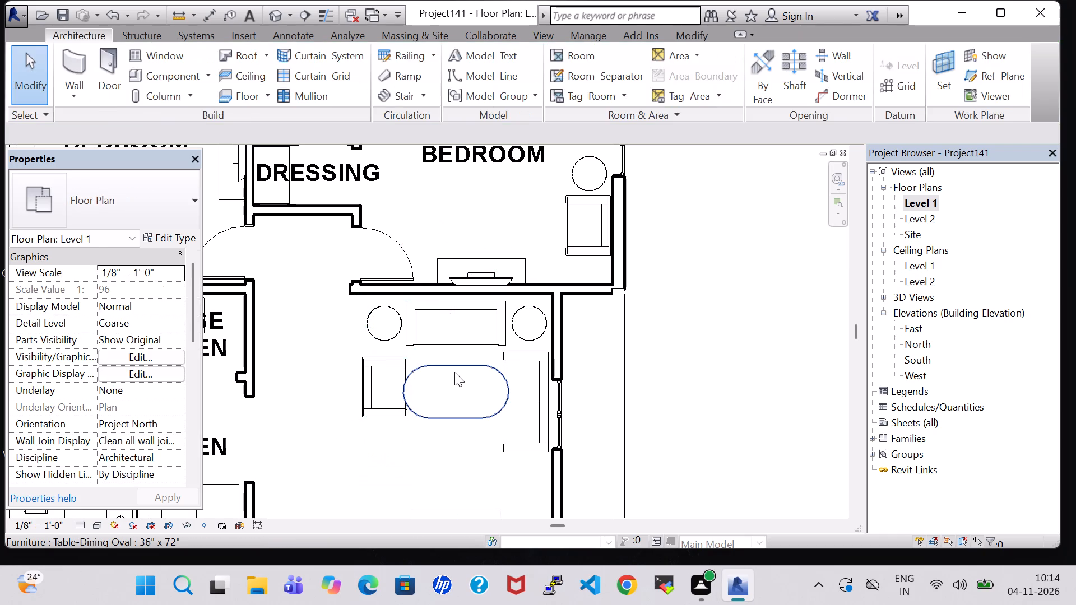
Change the oval table's type to 36" x 48".
left_click(452, 365)
left_click(140, 232)
left_click(158, 238)
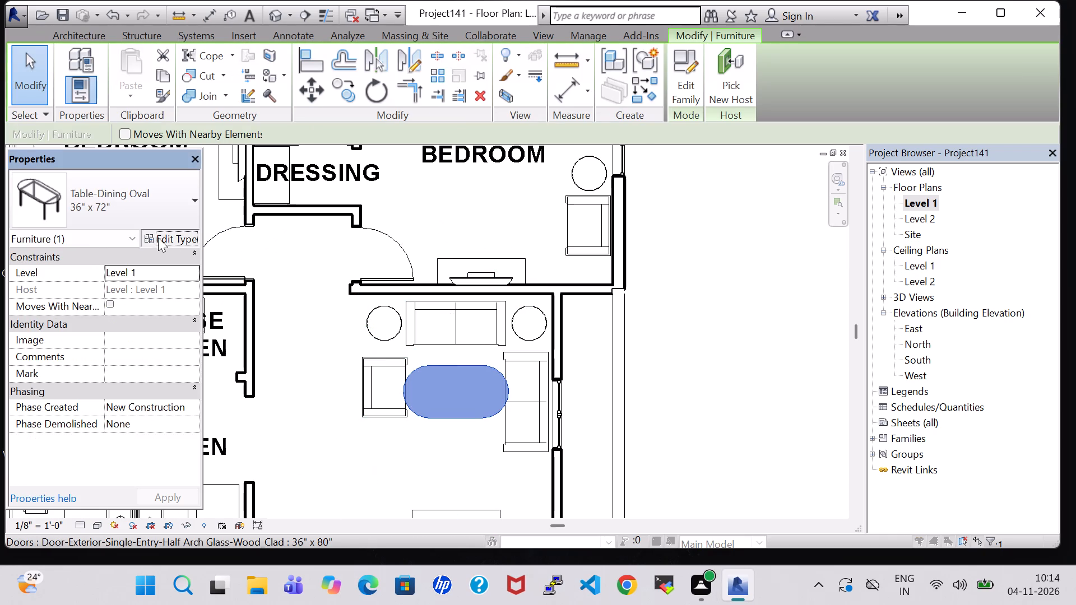
left_click(382, 119)
left_click(382, 120)
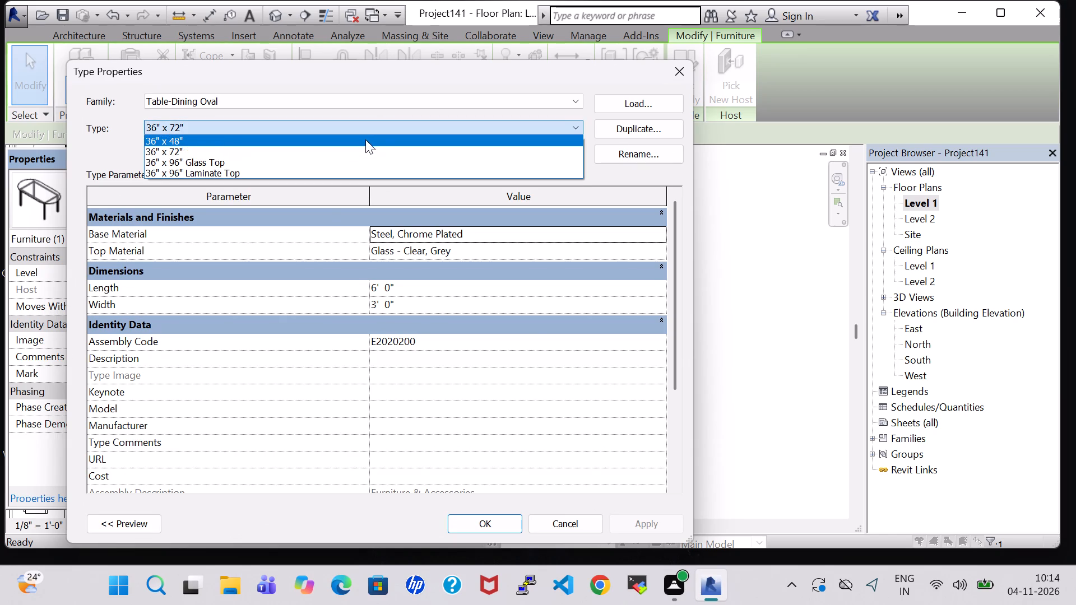
left_click(365, 140)
left_click(497, 520)
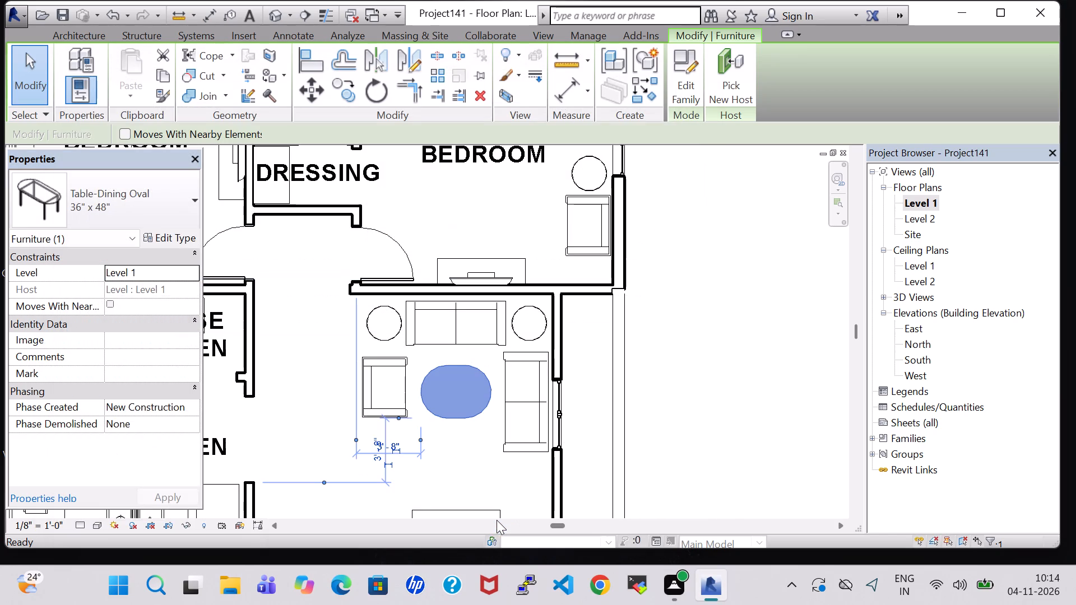
Nudge the oval table slightly toward the window sofa and down to center it in the seating group.
key("Up")
key("Right")
key("Right")
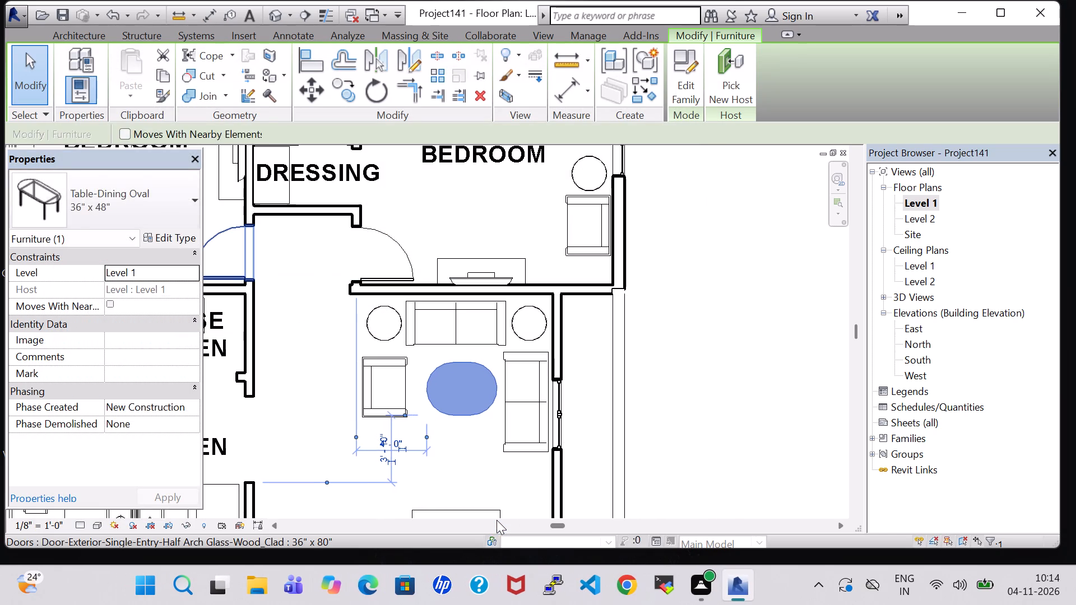
key("Down")
key("Down")
left_click(472, 452)
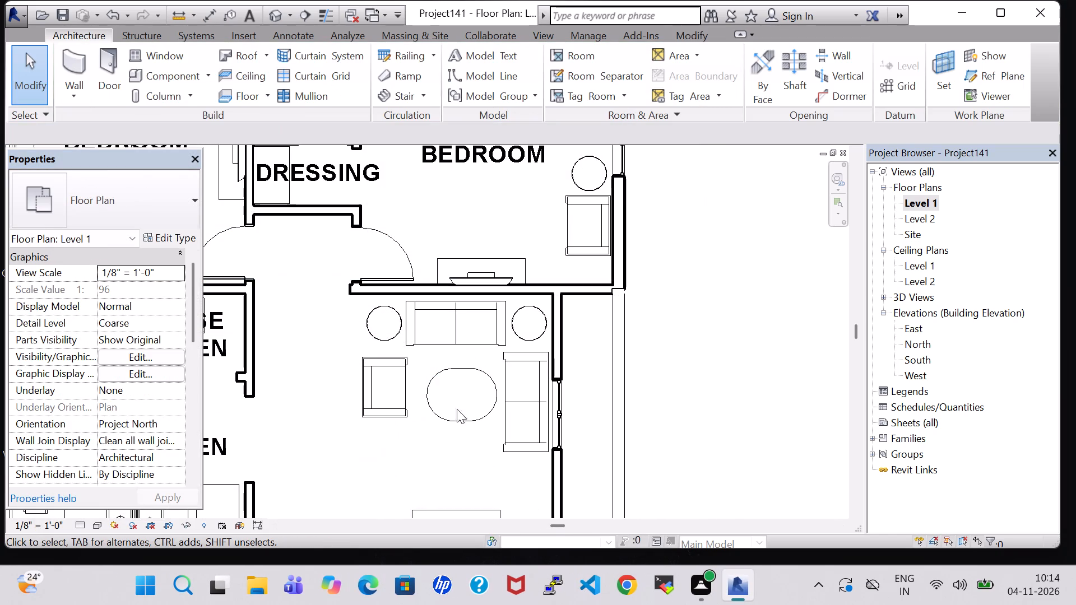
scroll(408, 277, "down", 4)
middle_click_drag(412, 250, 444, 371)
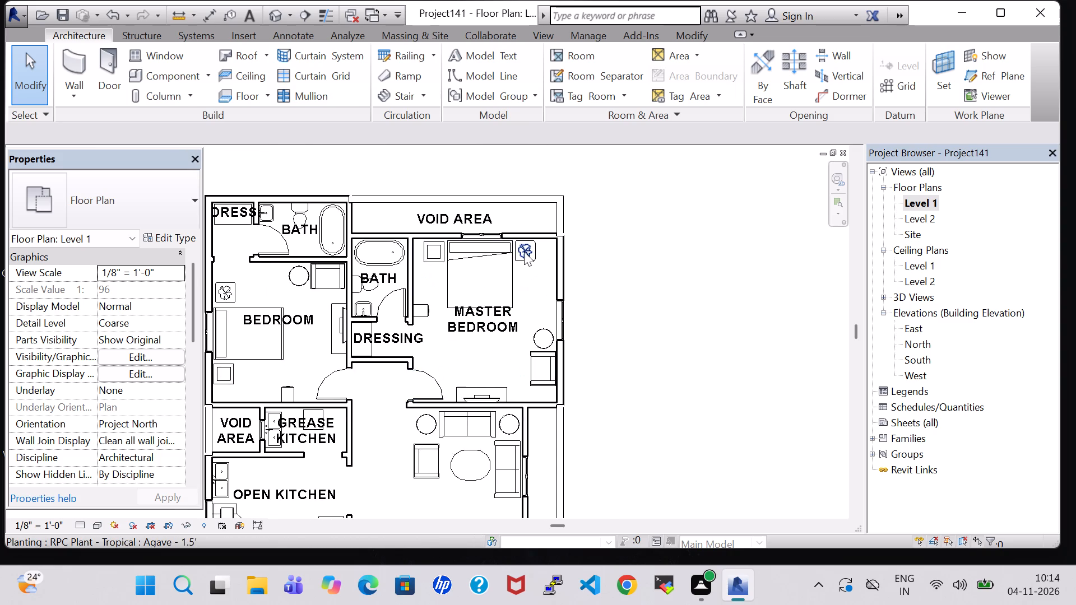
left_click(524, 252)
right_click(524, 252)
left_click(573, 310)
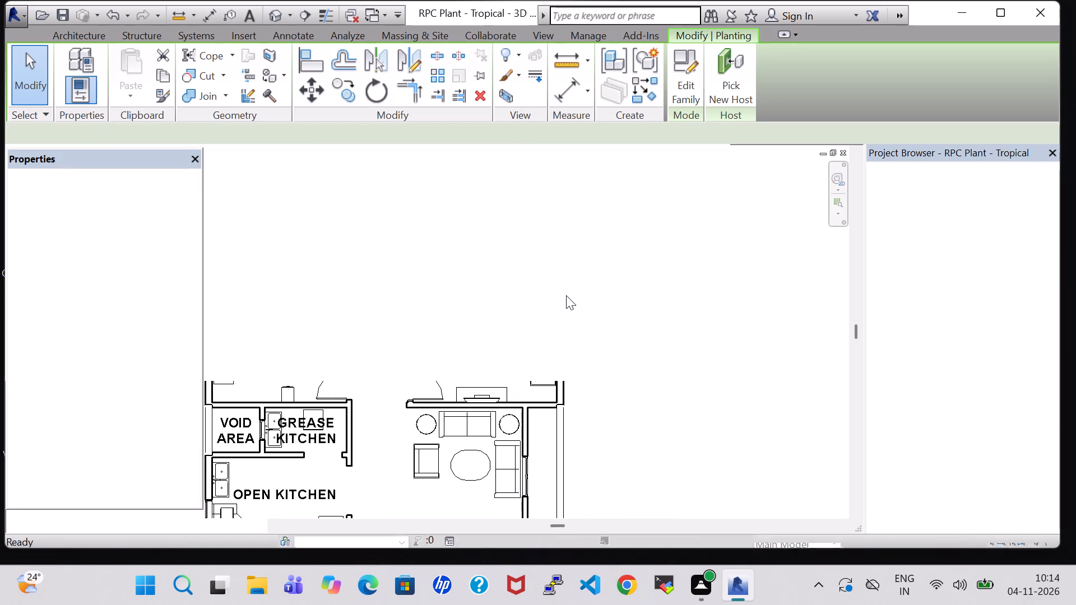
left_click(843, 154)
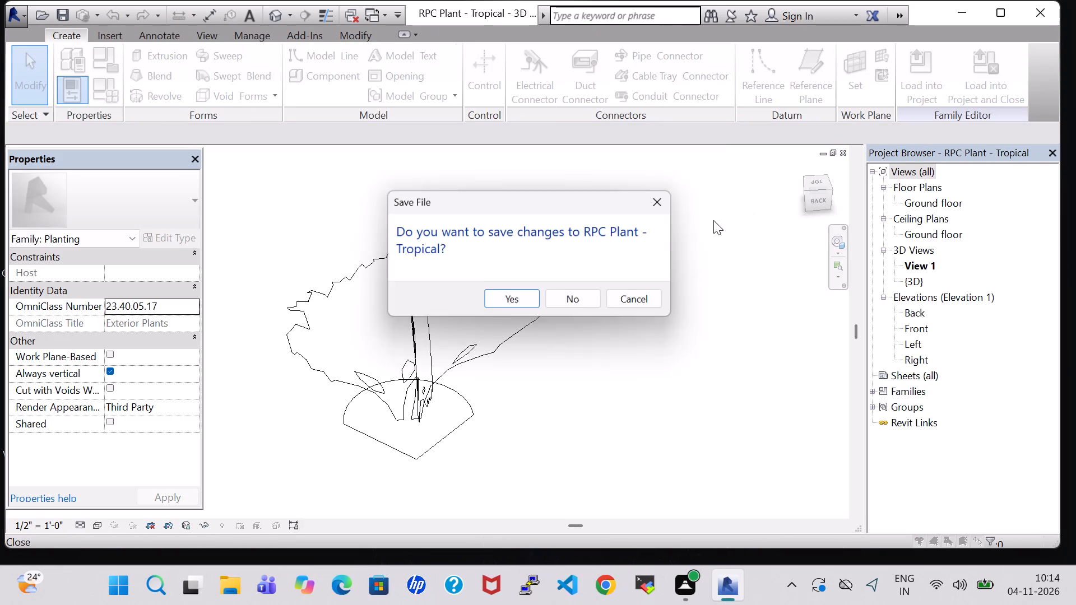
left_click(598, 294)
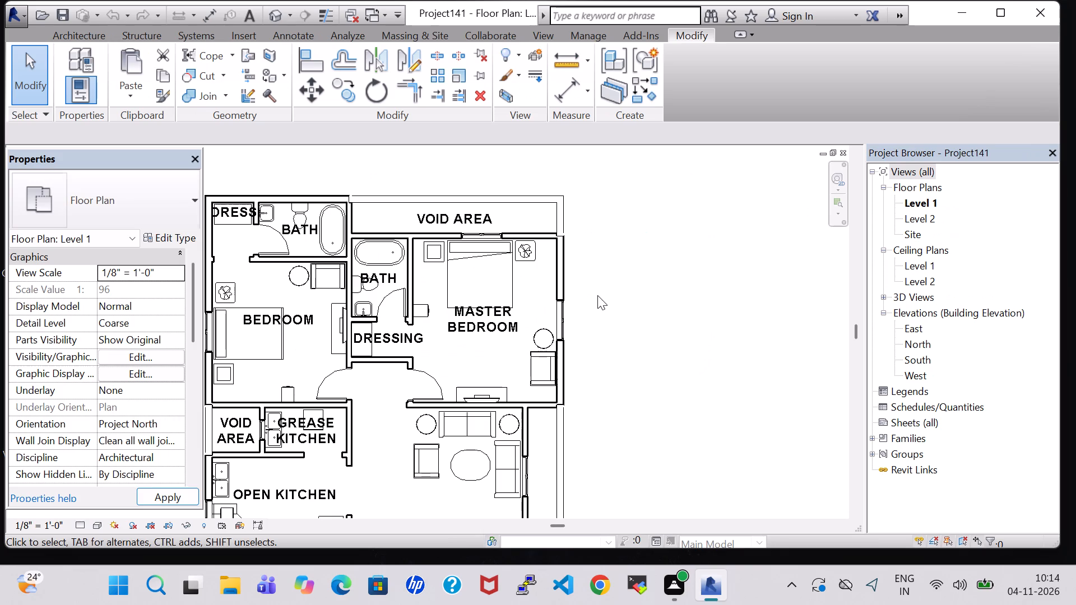
Place an RPC Plant - Tropical Agave - 1.5' matching the master bedroom's at the oval table's upper edge, about 5'-5" from the window wall.
left_click(523, 252)
right_click(523, 252)
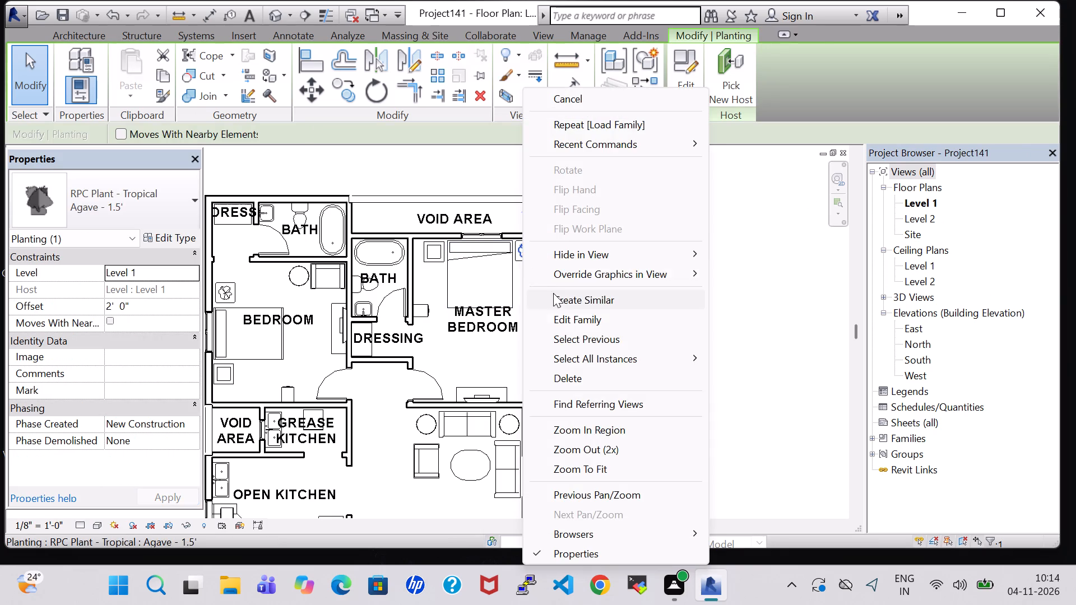
left_click(561, 299)
scroll(488, 448, "up", 8)
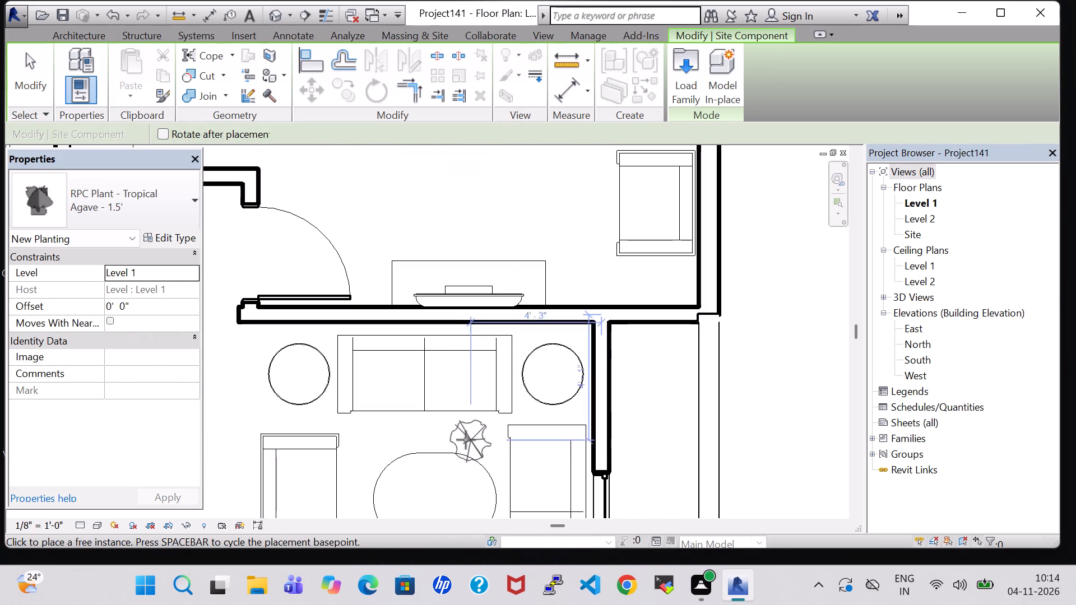
left_click(433, 450)
key("Escape")
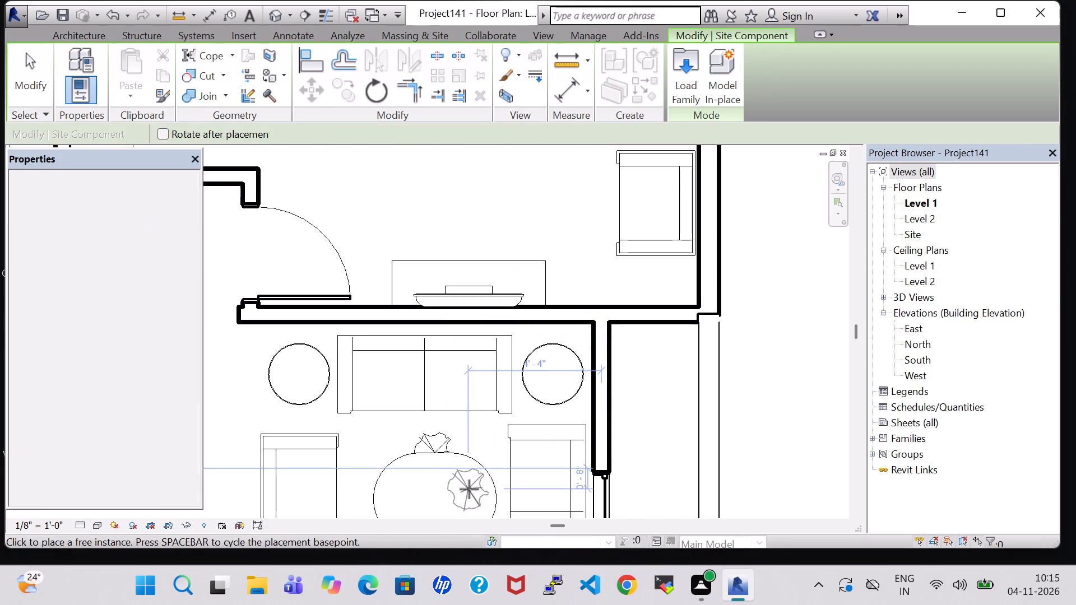
key("Escape")
Set the offset of the agave at the oval table's upper edge to 2' 5" above Level 1.
left_click(439, 442)
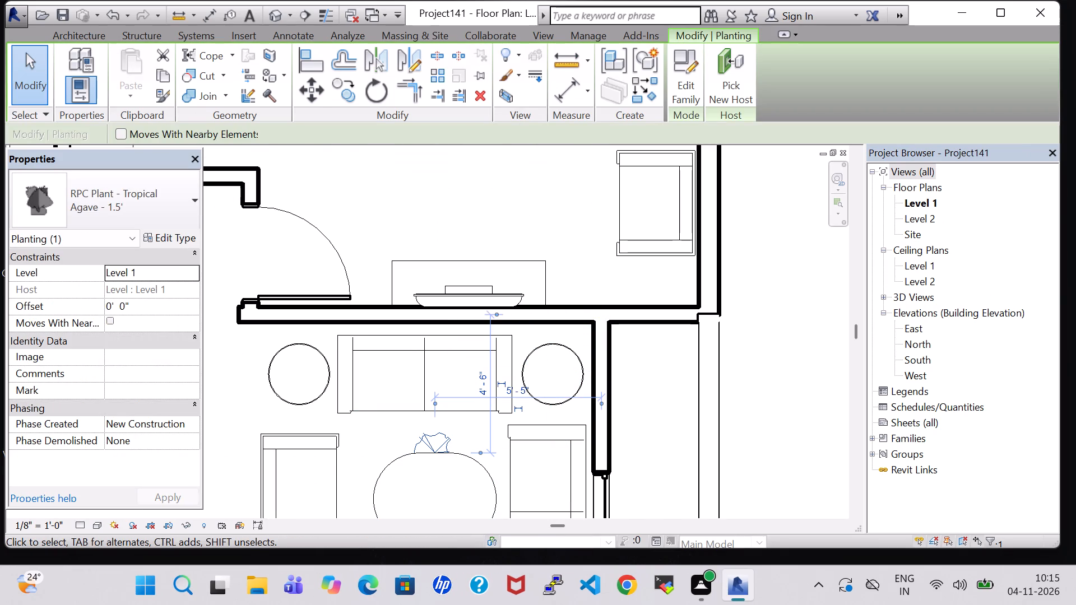
double_click(110, 308)
key("BackSpace")
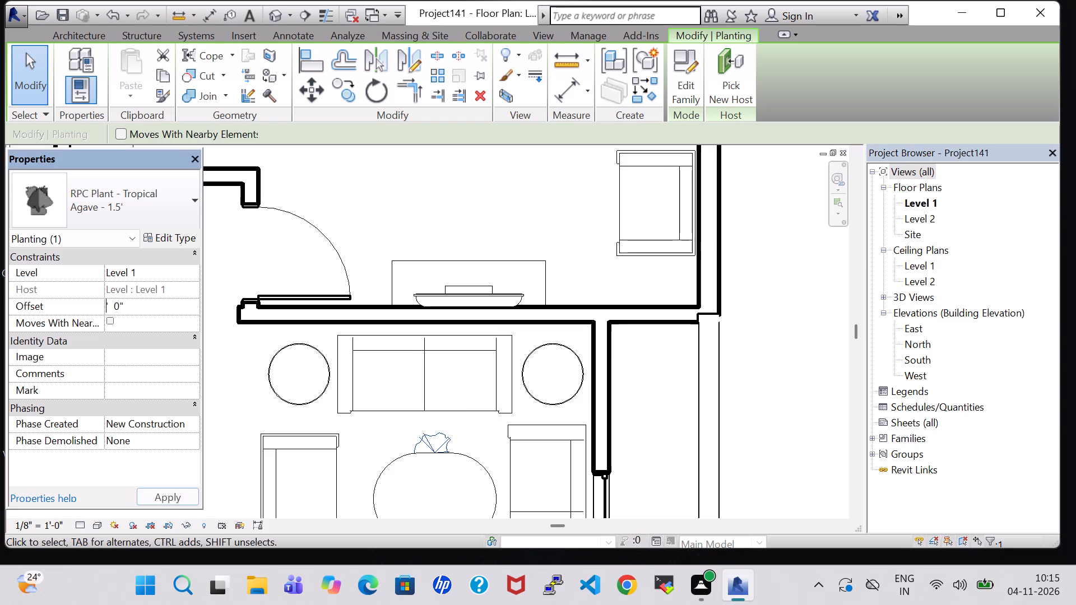
key("2")
left_click(124, 309)
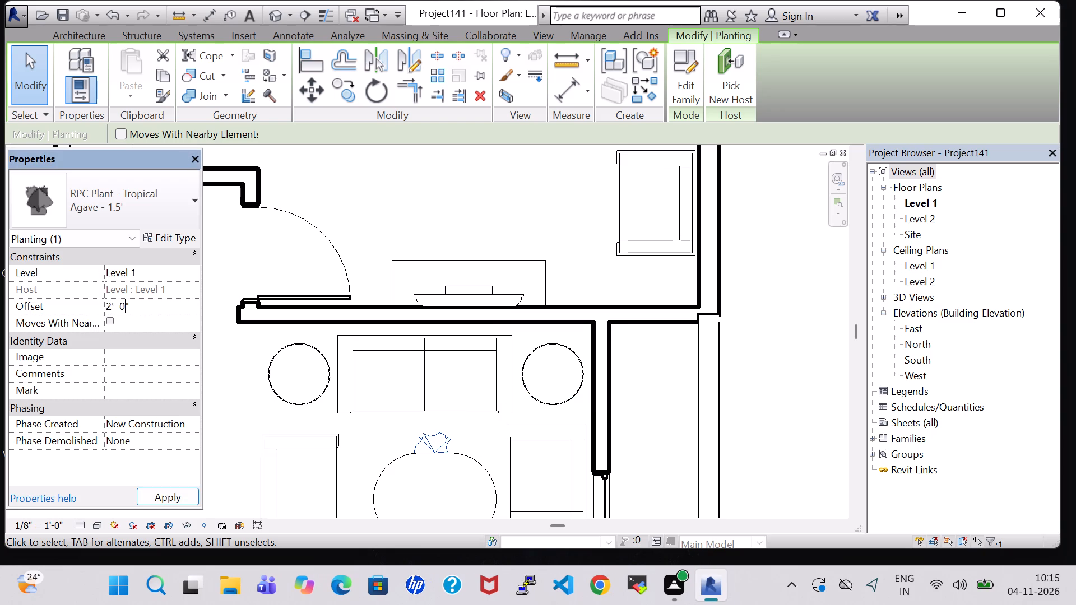
key("BackSpace")
key("5")
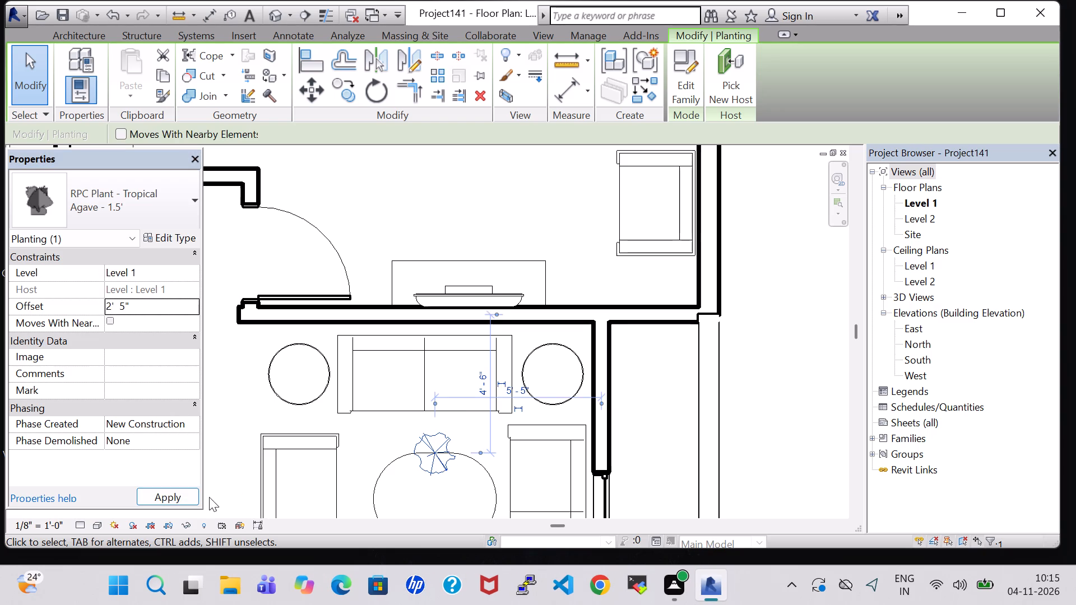
Nudge the agave down from the oval table's upper edge to the middle of the tabletop.
key("Down")
key("Down")
key("Down")
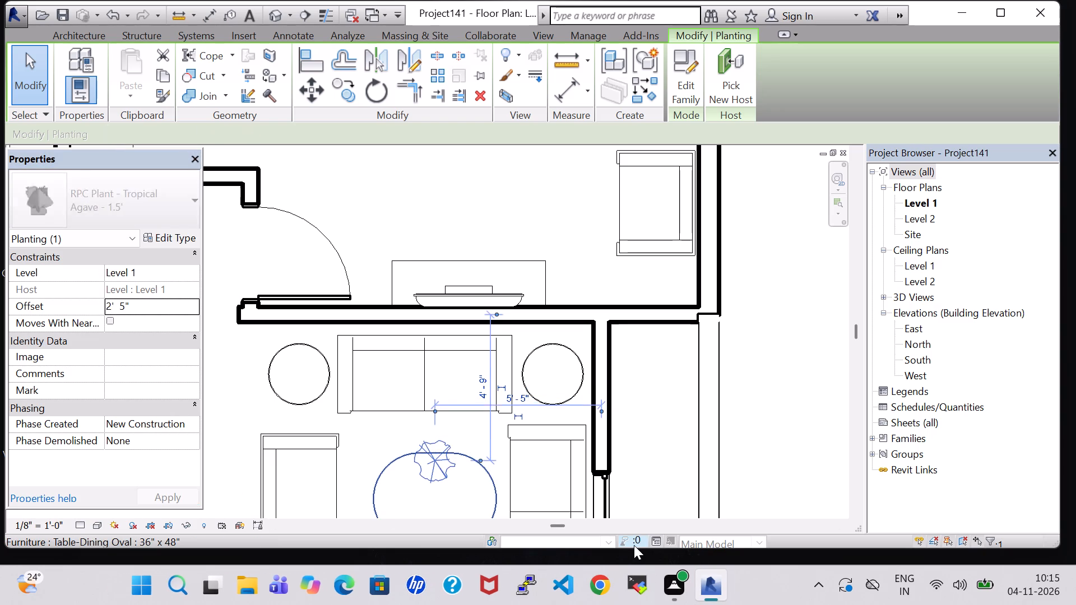
key("Down")
key("Down")
key("Down")
key("Down")
key("Down")
key("Down")
key("Down")
key("Down")
key("Down")
key("Down")
key("Down")
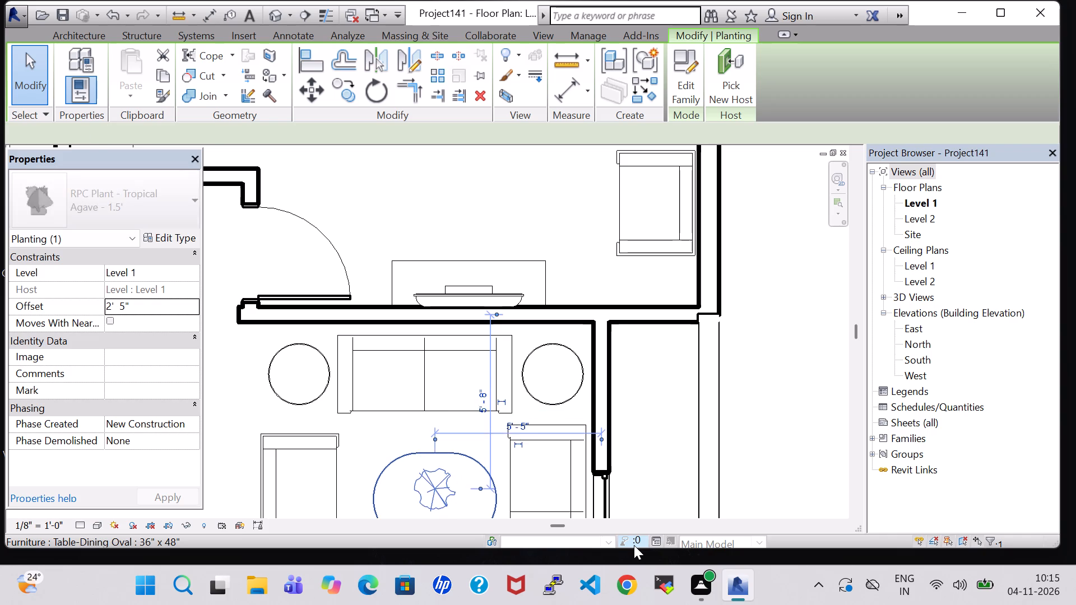
key("Down")
key("Down")
key("Down")
key("Down")
key("Down")
left_click(670, 399)
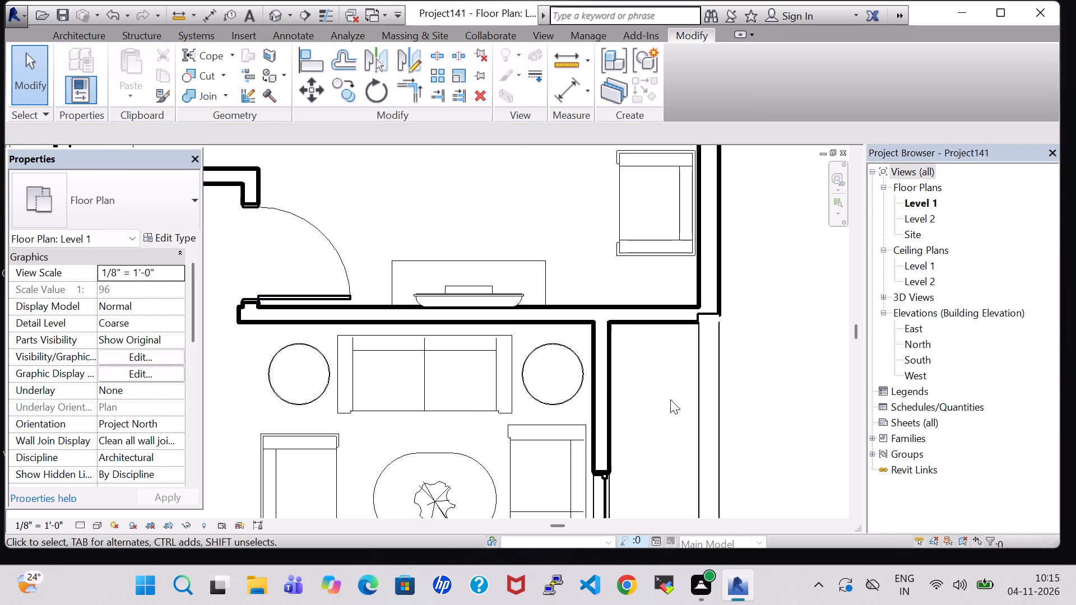
Examine the living space's seating group from several angles in the 3D view.
left_click(272, 18)
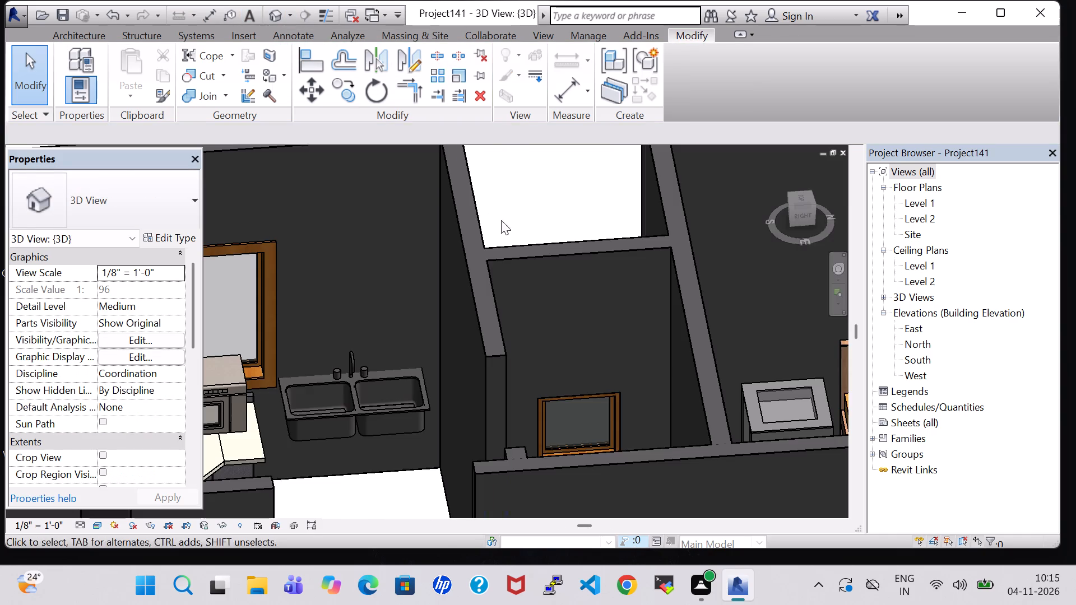
scroll(549, 271, "down", 12)
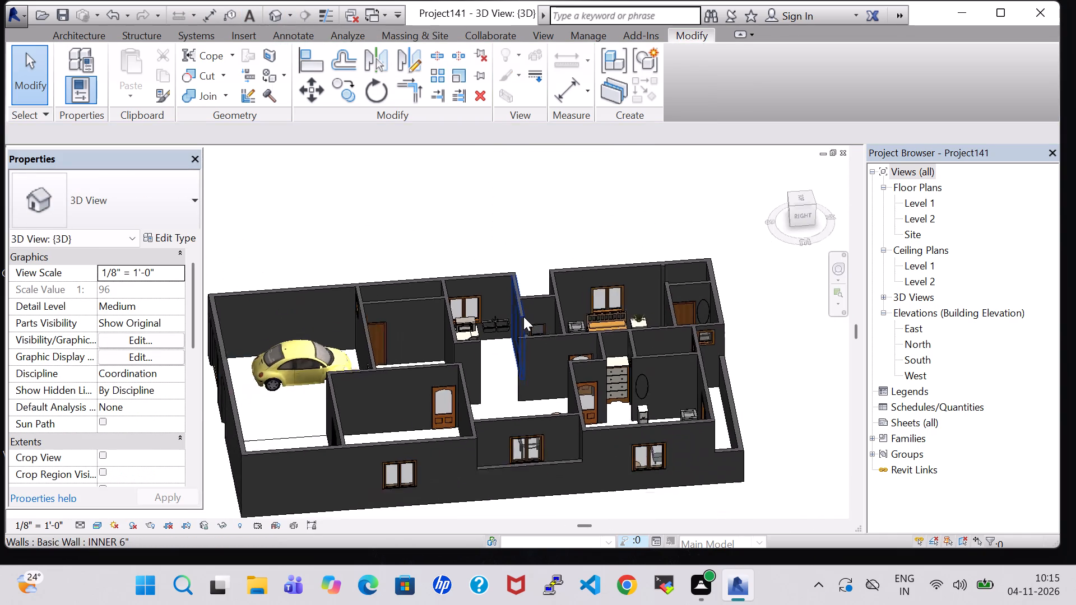
scroll(523, 317, "down", 3)
middle_click_drag(456, 317, 488, 406, "shift")
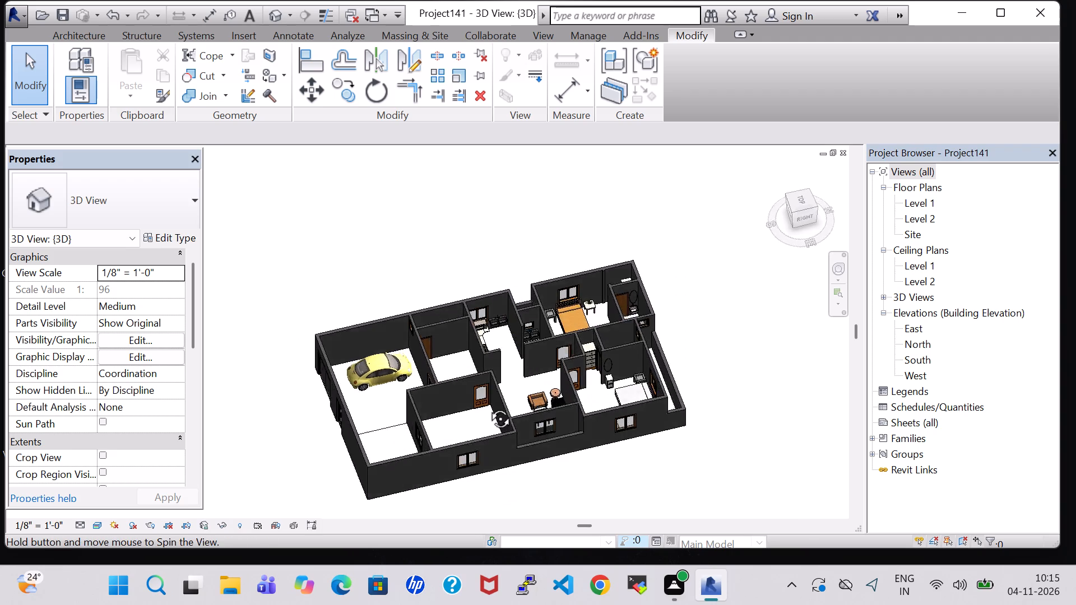
middle_click_drag(488, 406, 641, 409, "shift")
scroll(633, 352, "up", 10)
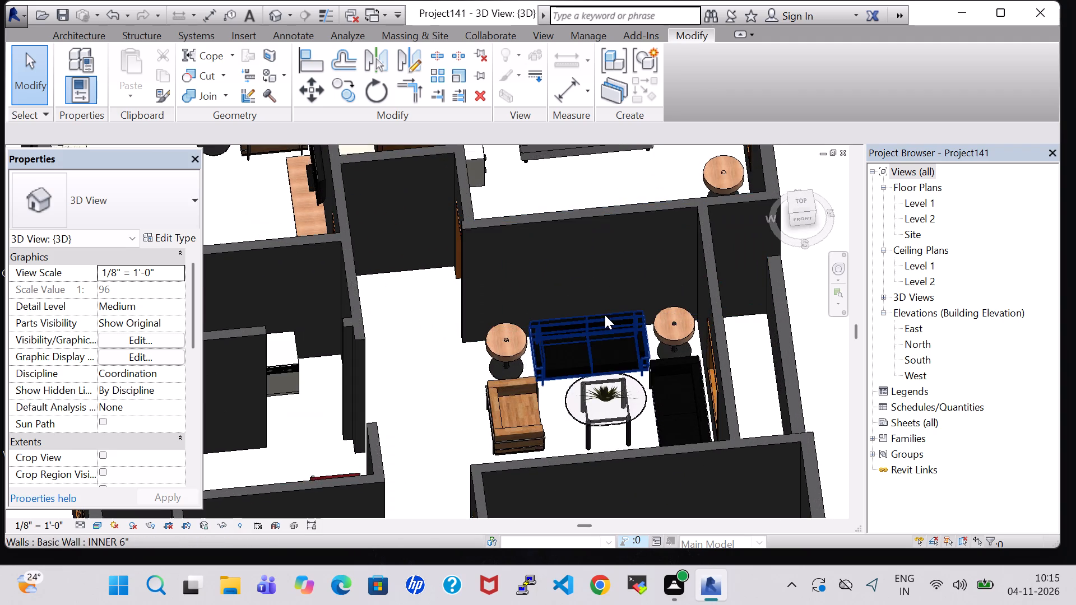
middle_click_drag(601, 314, 588, 375, "shift")
left_click(576, 359)
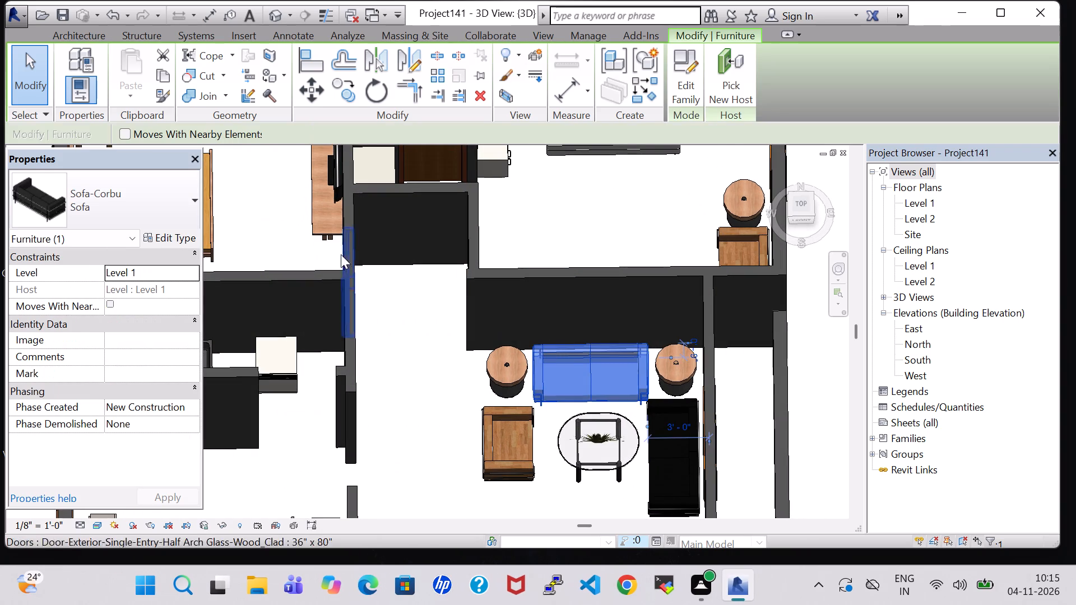
middle_click_drag(470, 390, 456, 311)
scroll(477, 329, "up", 9)
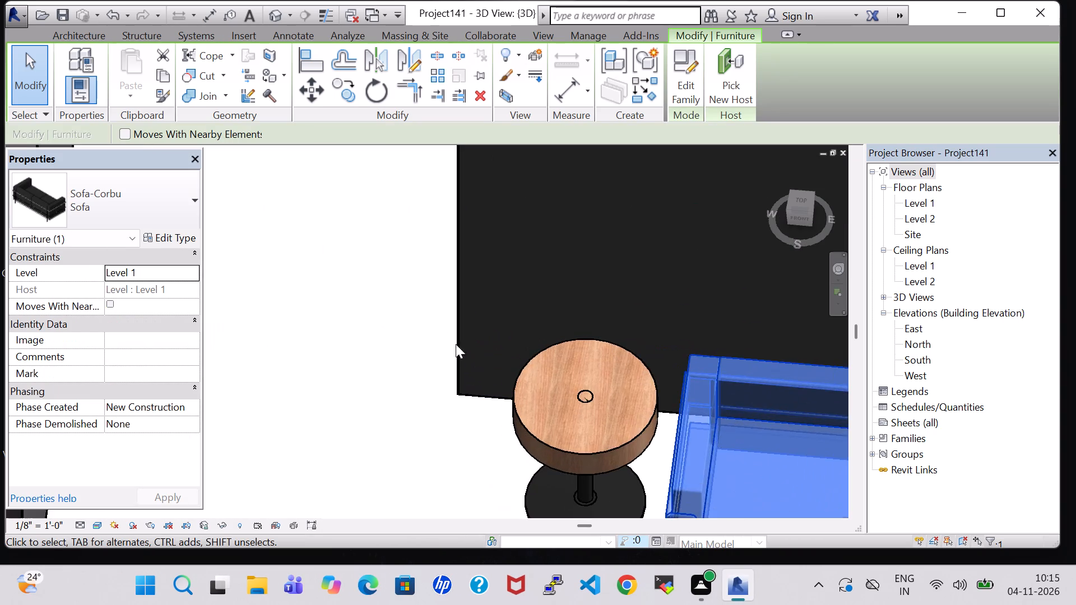
middle_click_drag(433, 431, 460, 346, "shift")
scroll(460, 346, "down", 2)
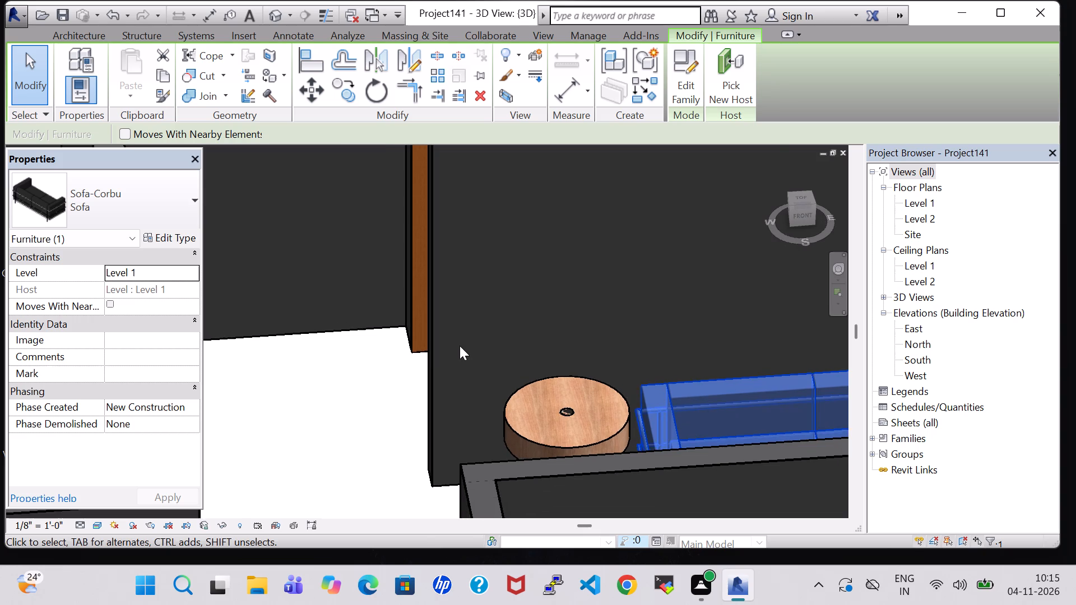
scroll(460, 346, "down", 6)
middle_click_drag(573, 319, 562, 430, "shift")
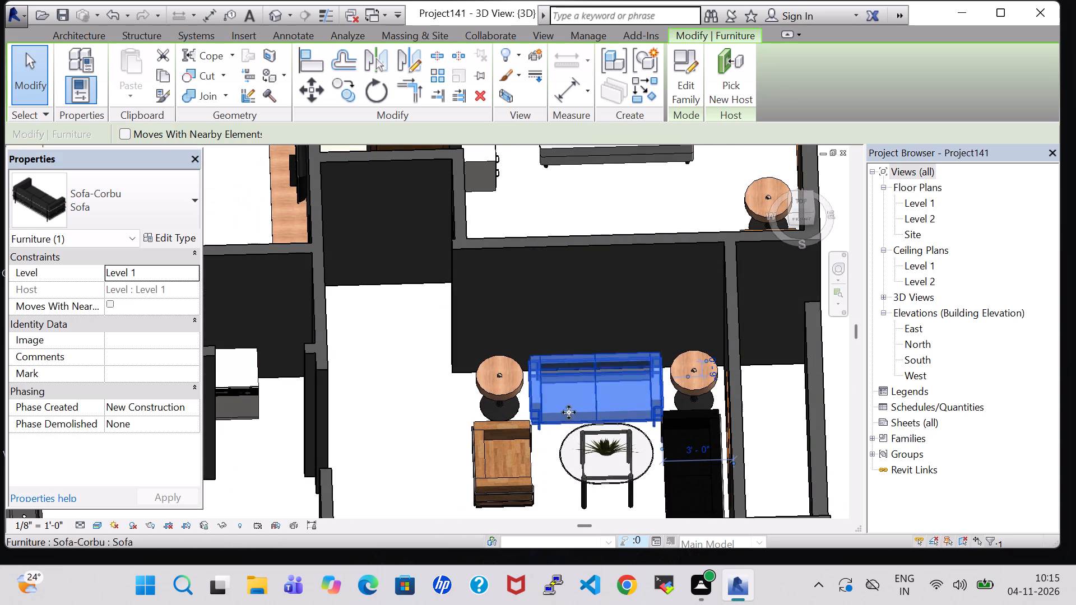
Delete the 36" Table-Round between the wall sofa and the Chair-Corbu in the living space.
left_click(696, 393)
left_click(520, 380)
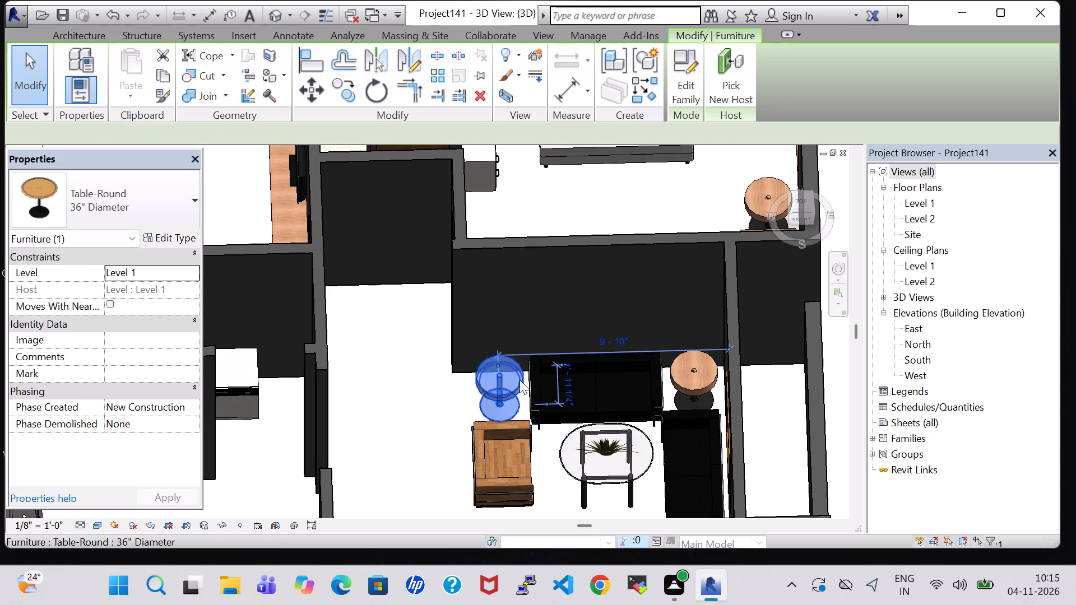
key("Delete")
Change the Sofa-Corbu type's cushion material to Oak Flooring.
left_click(537, 393)
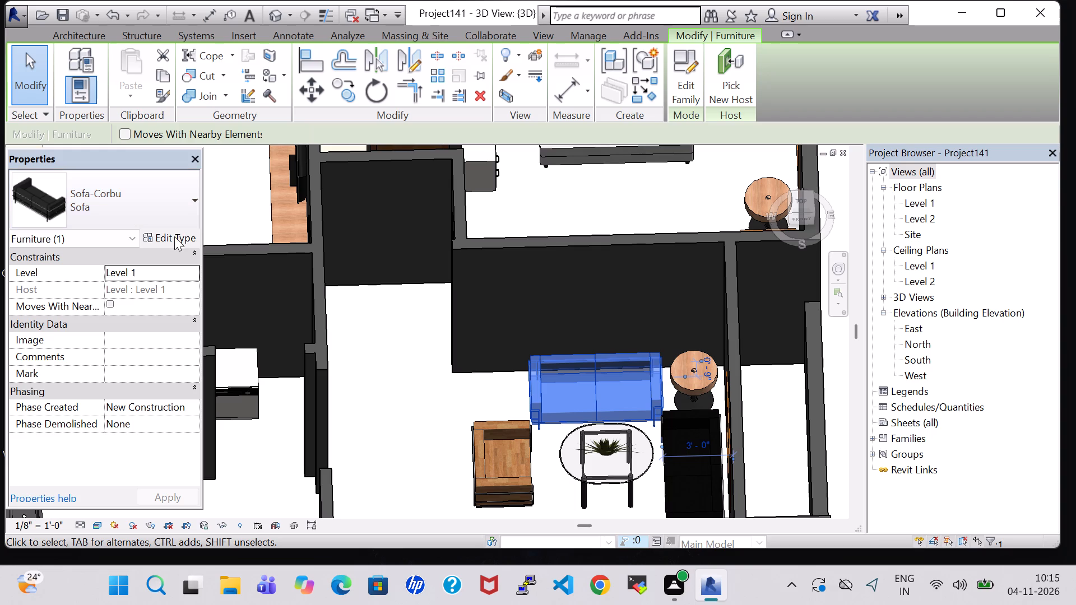
left_click(174, 236)
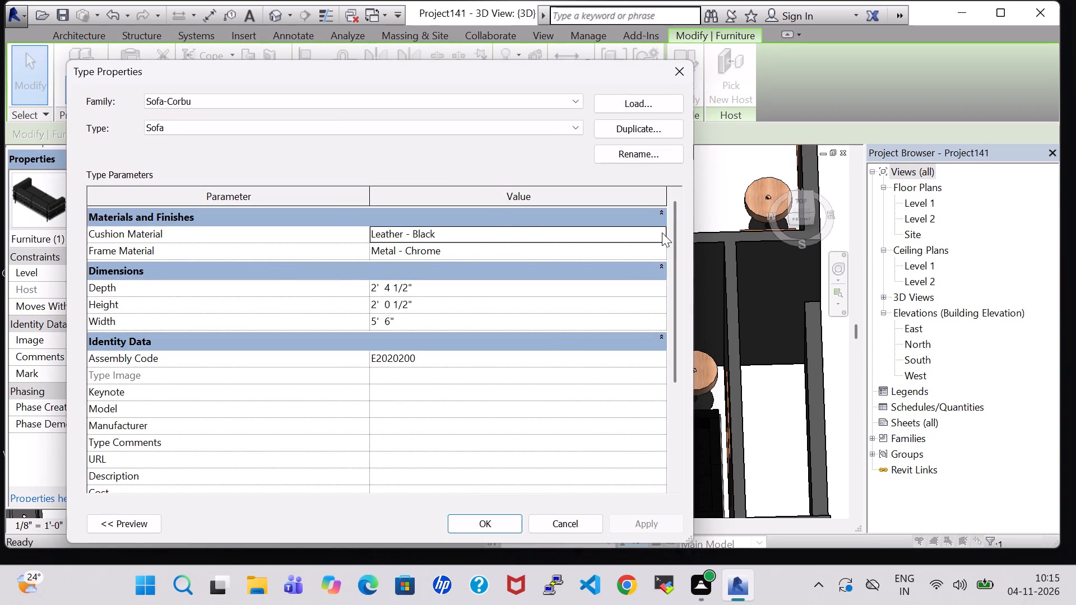
left_click(662, 232)
scroll(437, 376, "down", 3)
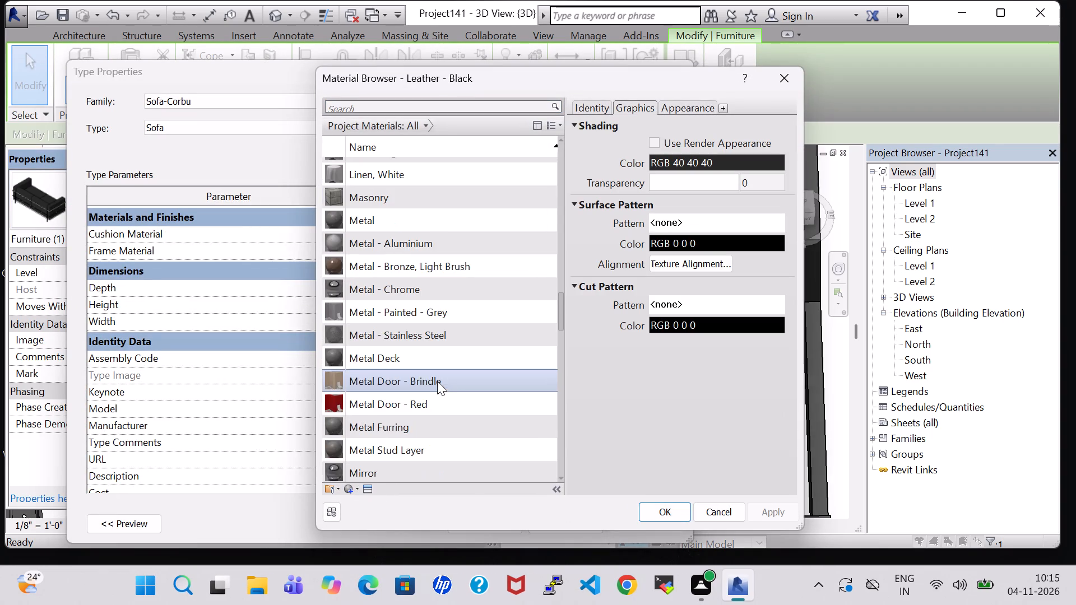
scroll(437, 381, "down", 2)
left_click(398, 365)
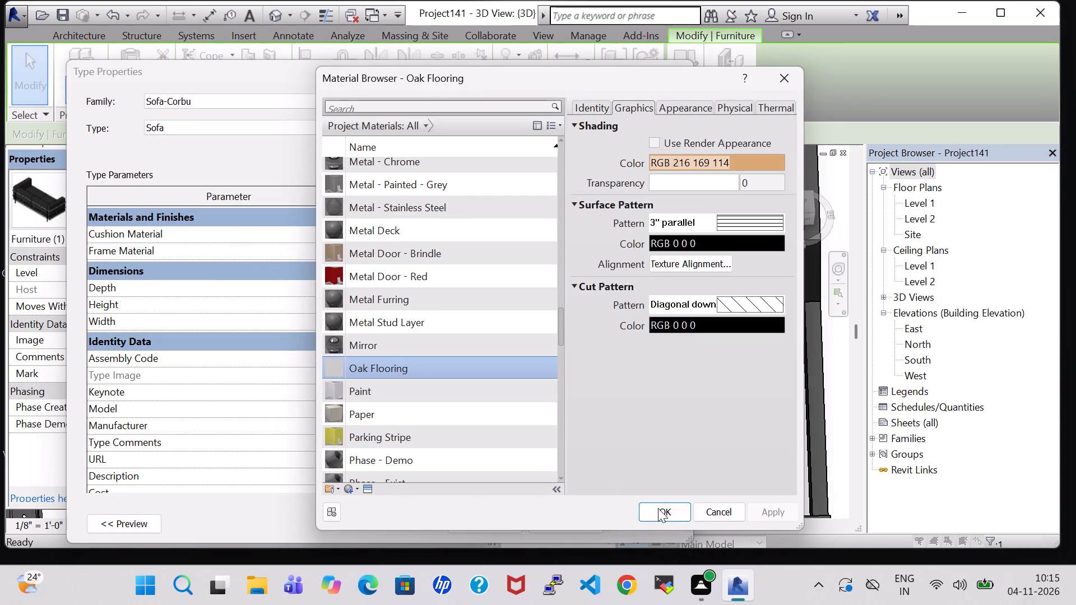
left_click(664, 511)
left_click(496, 517)
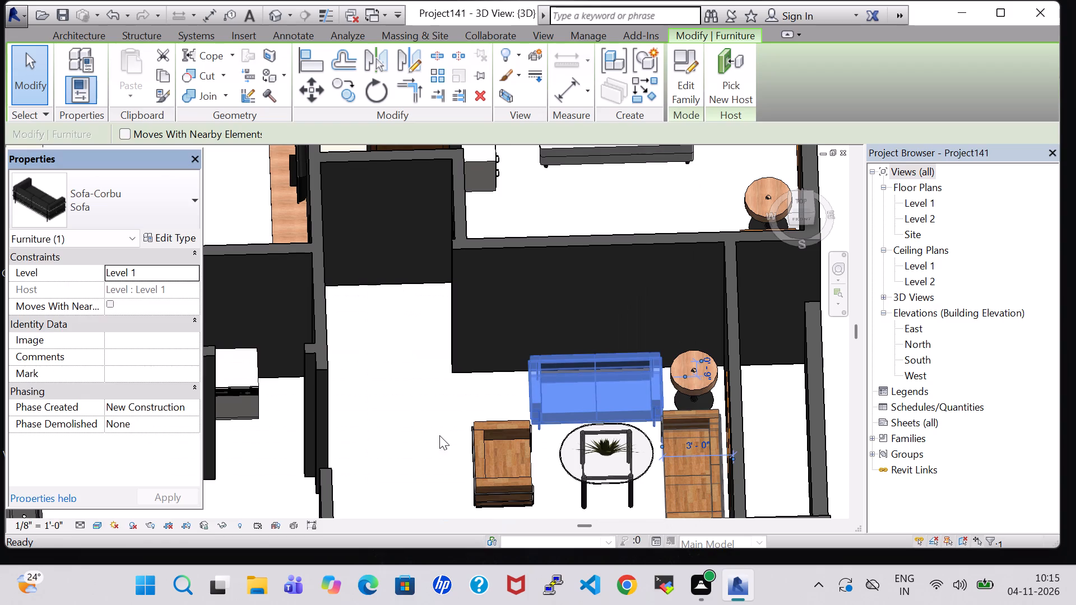
left_click(434, 430)
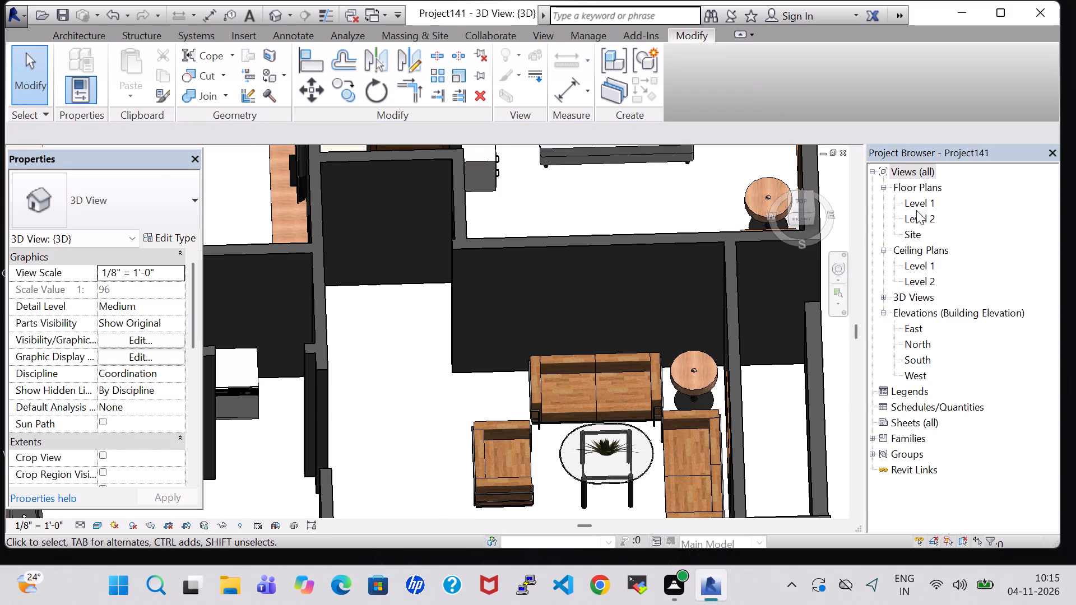
On the Level 1 plan, place a Table-Coffee 24" x 24" x 24" matching the bedroom's beside the wall sofa, above the Chair-Corbu.
double_click(912, 201)
scroll(461, 248, "down", 5)
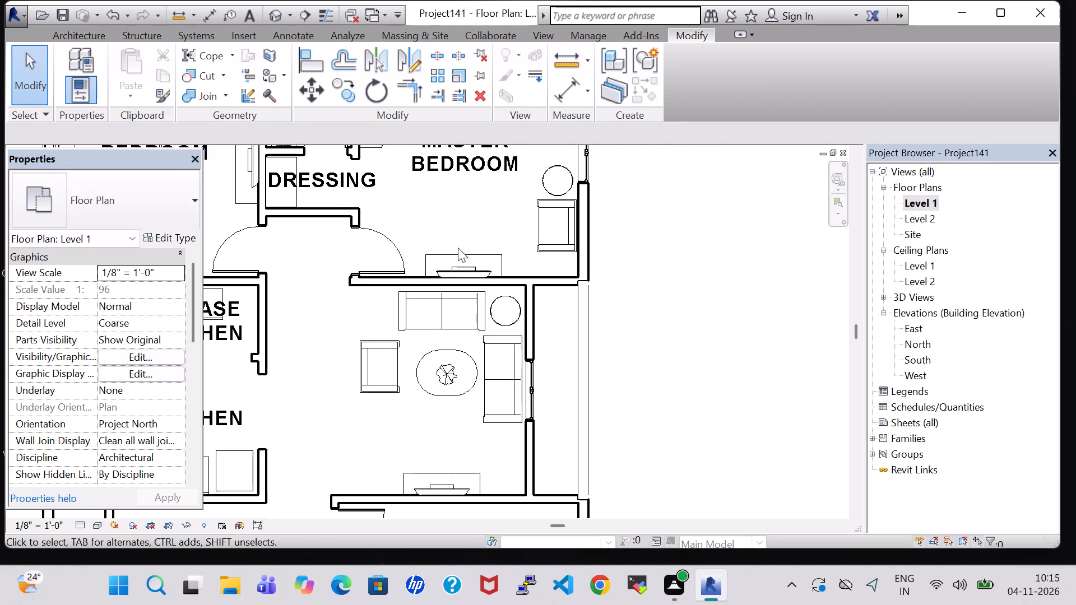
middle_click_drag(456, 246, 512, 326)
middle_click_drag(304, 288, 517, 353)
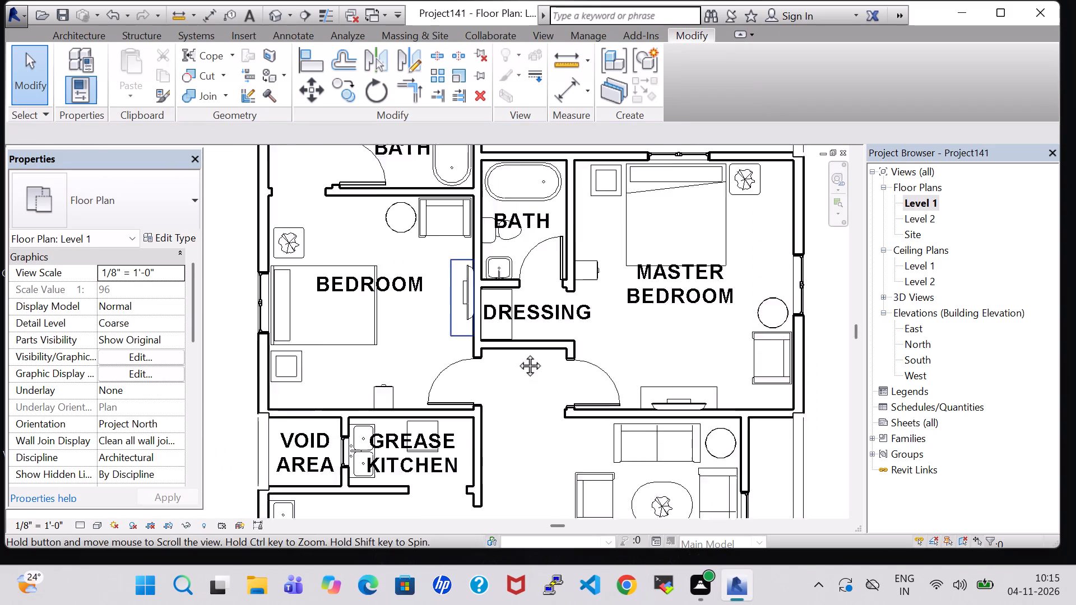
middle_click_drag(517, 353, 525, 355)
left_click(356, 378)
right_click(356, 378)
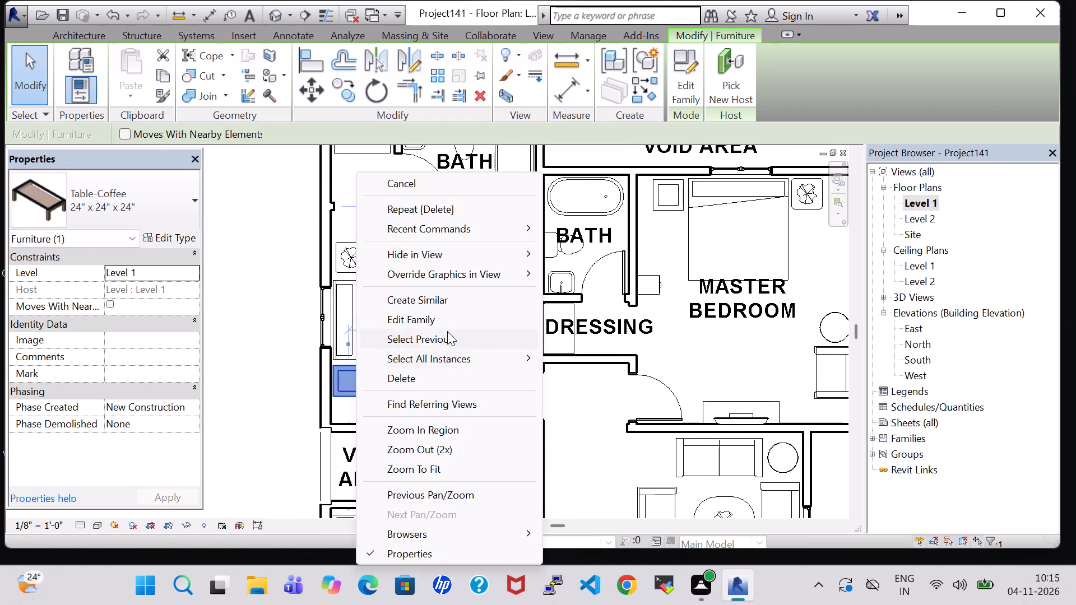
left_click(433, 299)
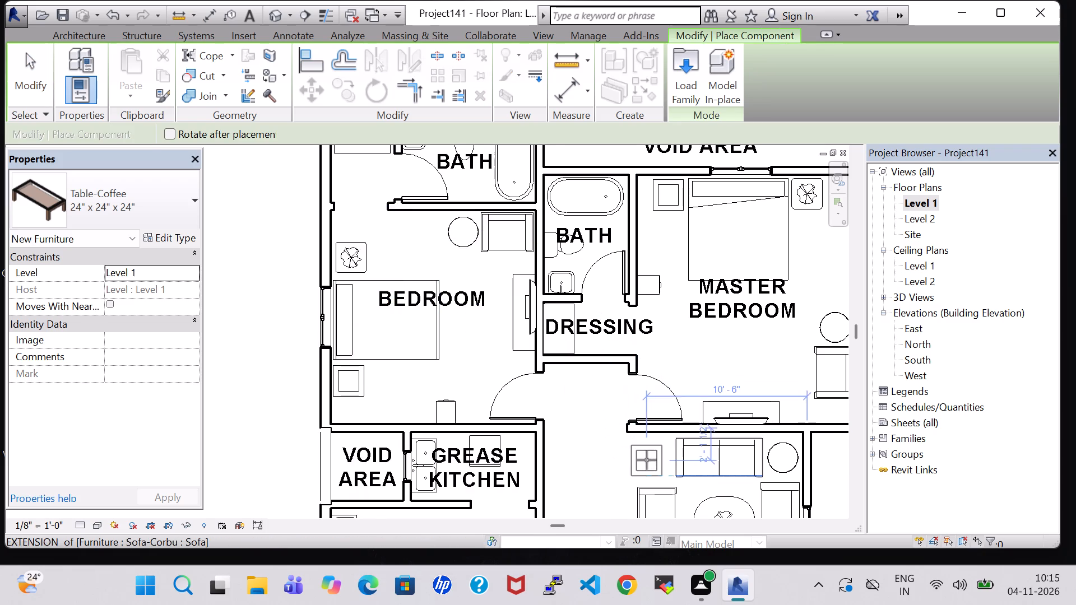
scroll(647, 460, "up", 3)
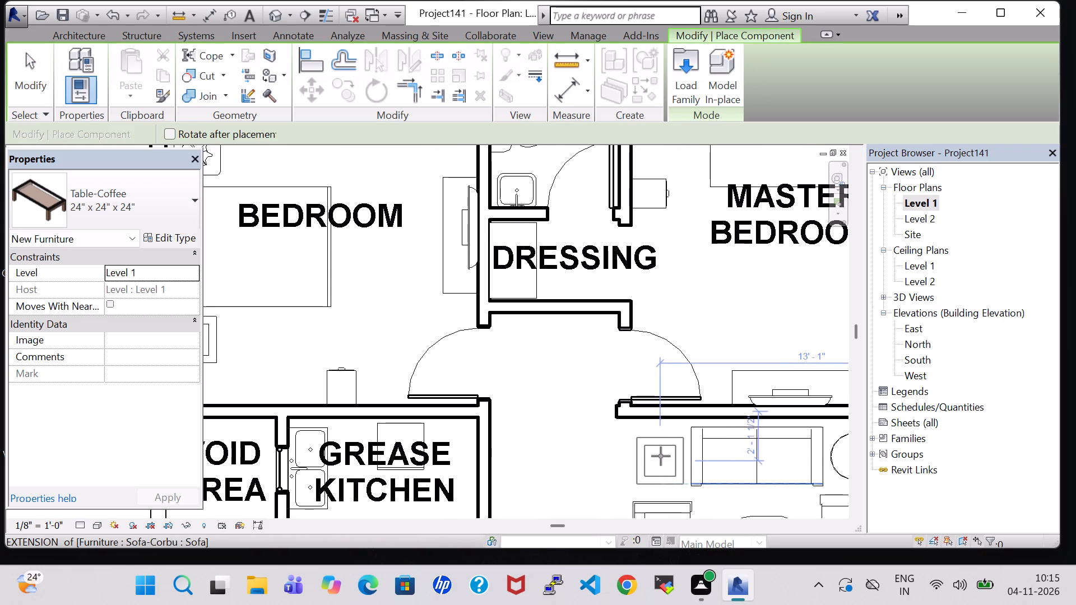
left_click(661, 453)
key("Escape")
key("Escape")
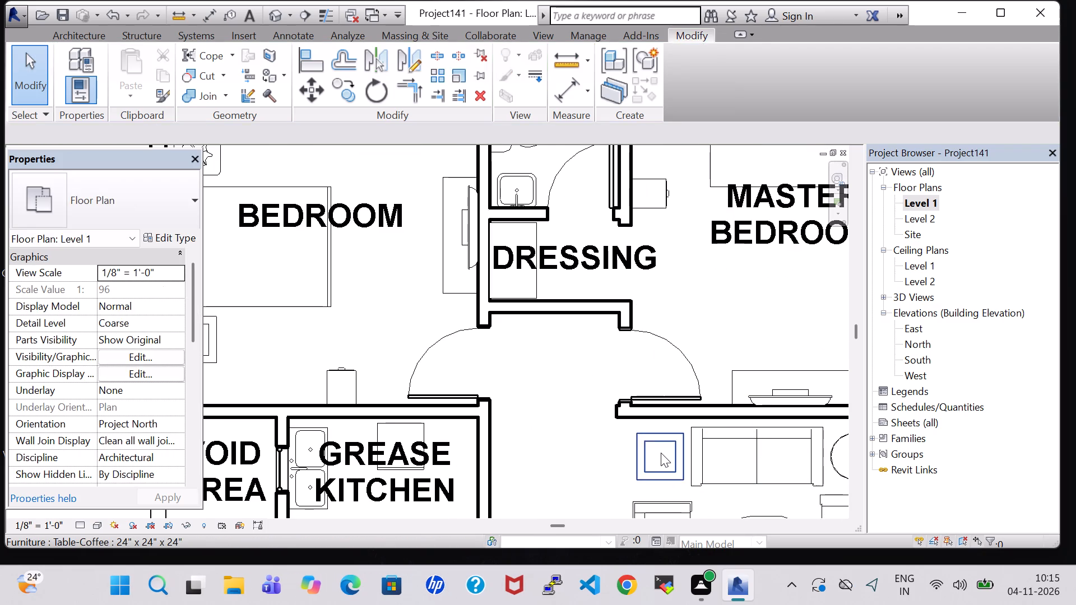
Adjust the new coffee table's spacing from the wall sofa, nudging it once toward the sofa and once away.
left_click(661, 453)
key("Right")
left_click(583, 448)
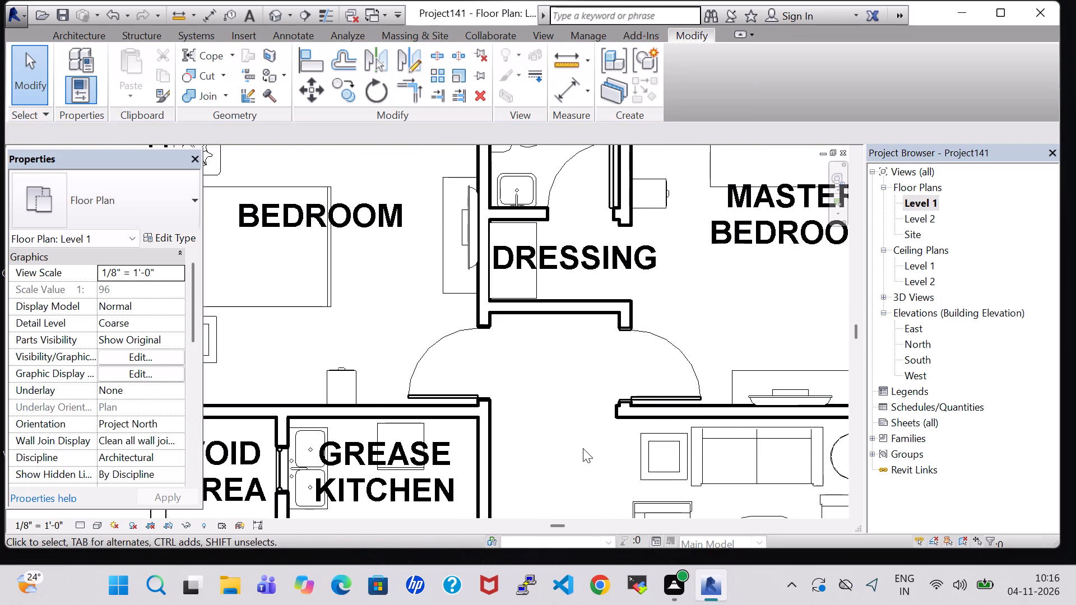
scroll(583, 448, "down", 4)
middle_click_drag(583, 448, 529, 401)
left_click(574, 395)
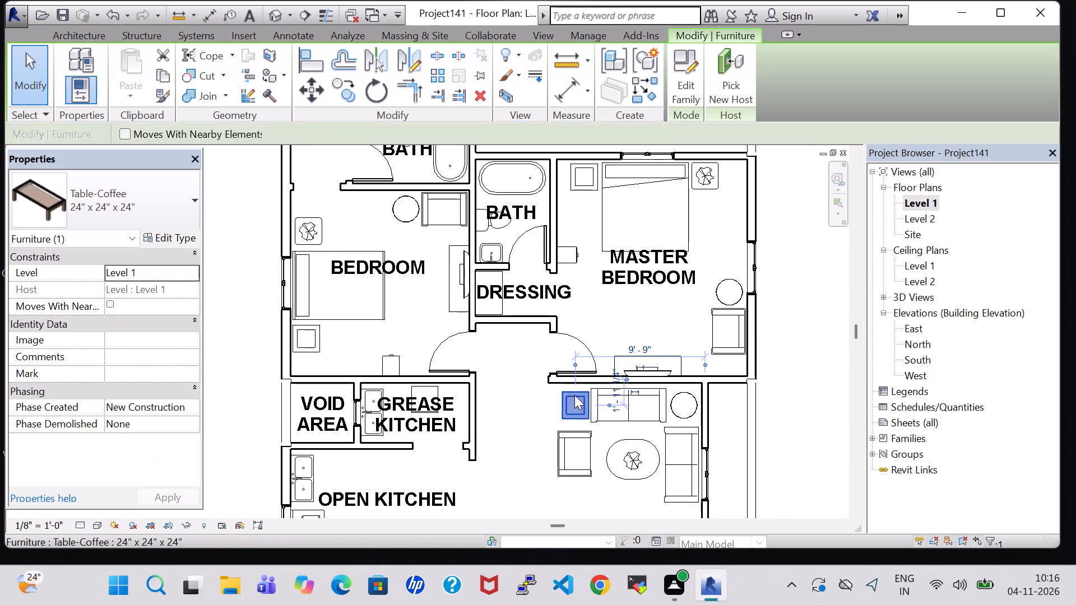
key("Left")
left_click(622, 495)
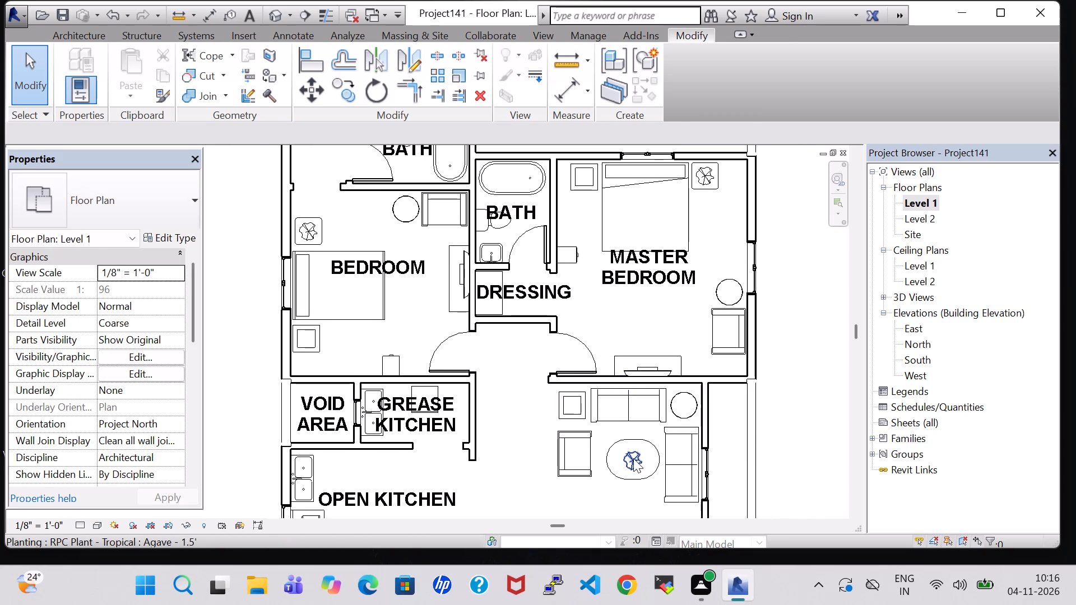
Nudge the agave on the oval table slightly toward the Chair-Corbu.
left_click(633, 458)
key("Left")
left_click(637, 490)
Review the revised seating group in plan and in the 3D view, and return to the Level 1 floor plan.
scroll(637, 490, "down", 2)
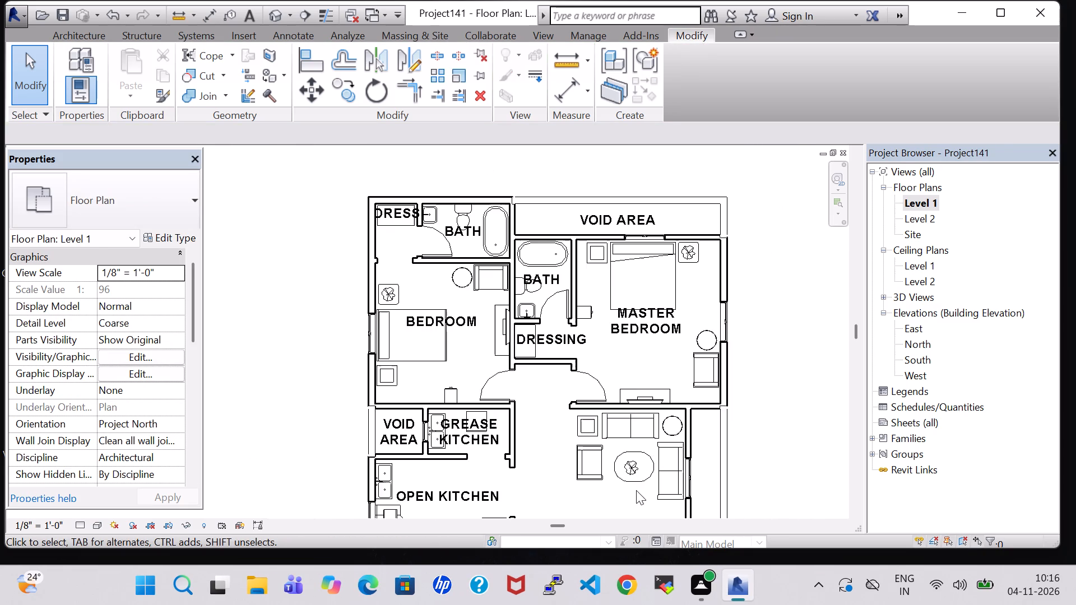
middle_click_drag(636, 490, 595, 402)
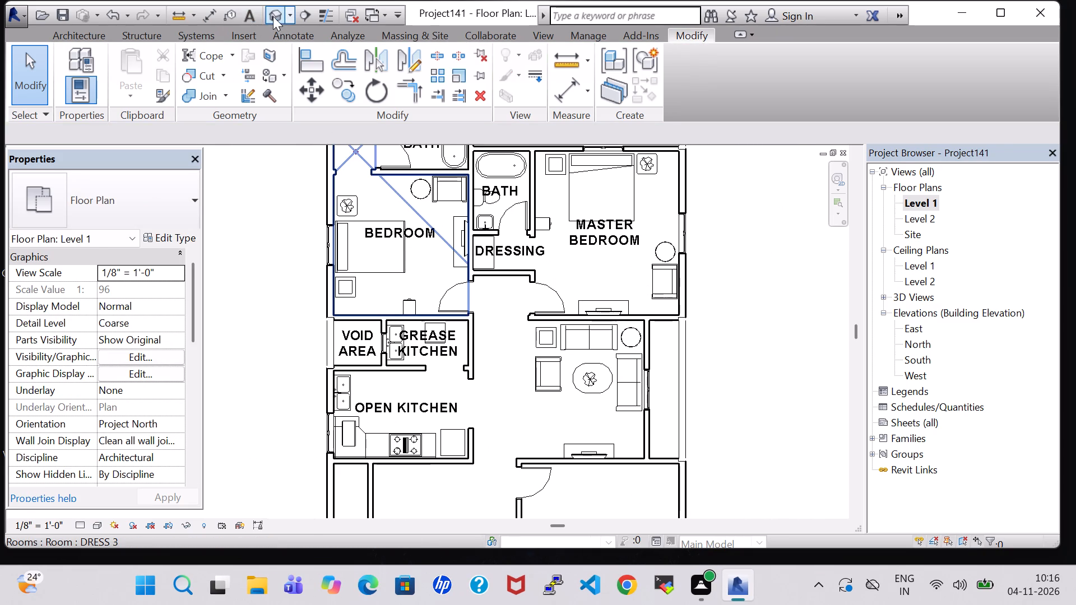
left_click(273, 16)
scroll(566, 314, "down", 4)
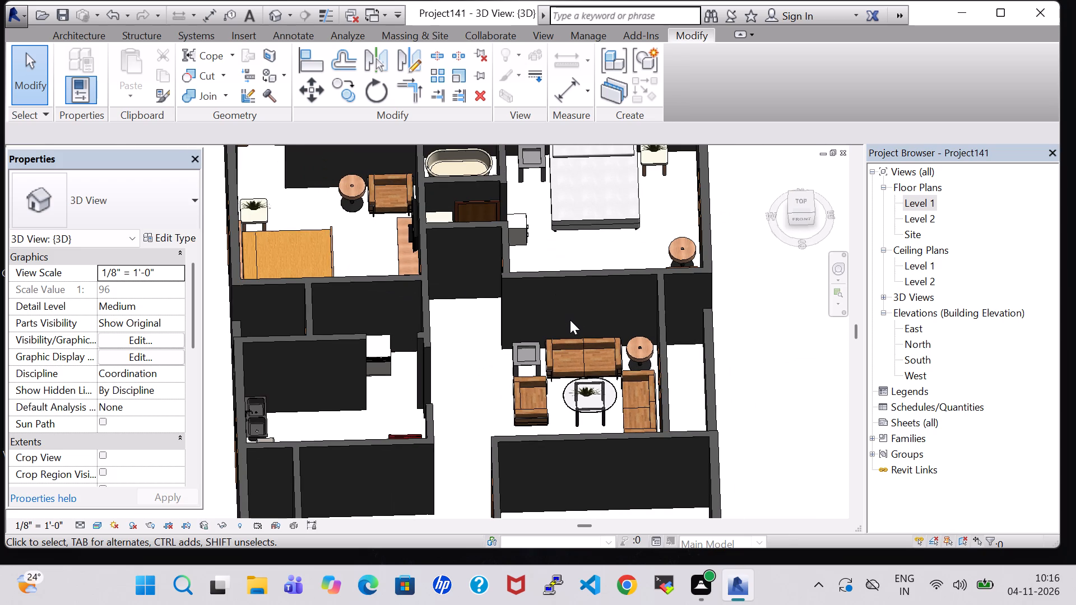
middle_click_drag(570, 320, 568, 466, "shift")
double_click(920, 207)
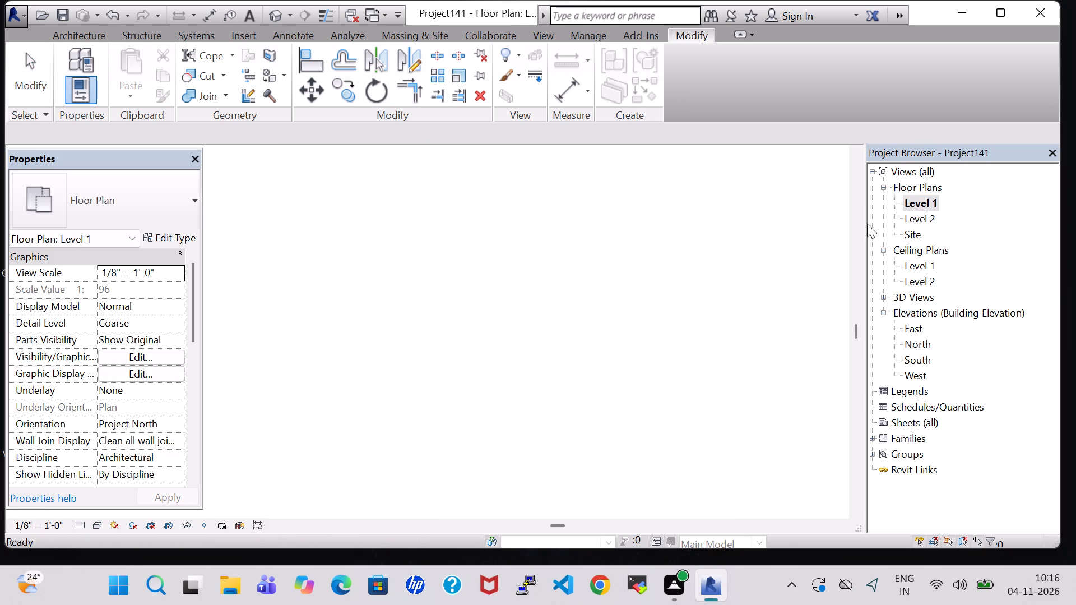
Place tagged rooms in the living space and in the narrow strip outside its window wall on the Level 1 plan.
scroll(720, 329, "down", 4)
middle_click_drag(708, 326, 632, 328)
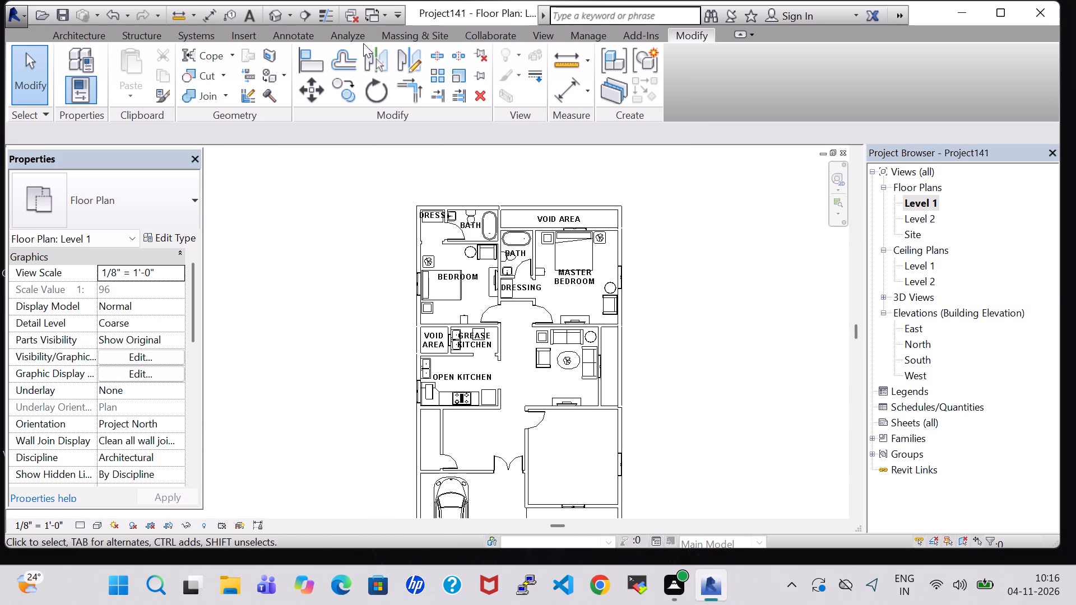
left_click(91, 34)
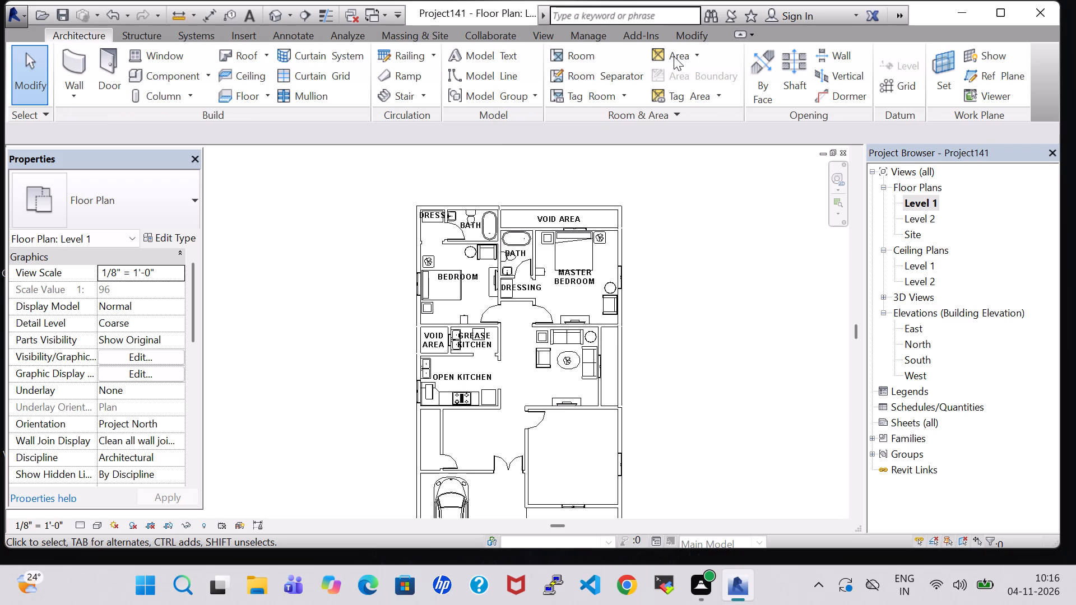
left_click(575, 52)
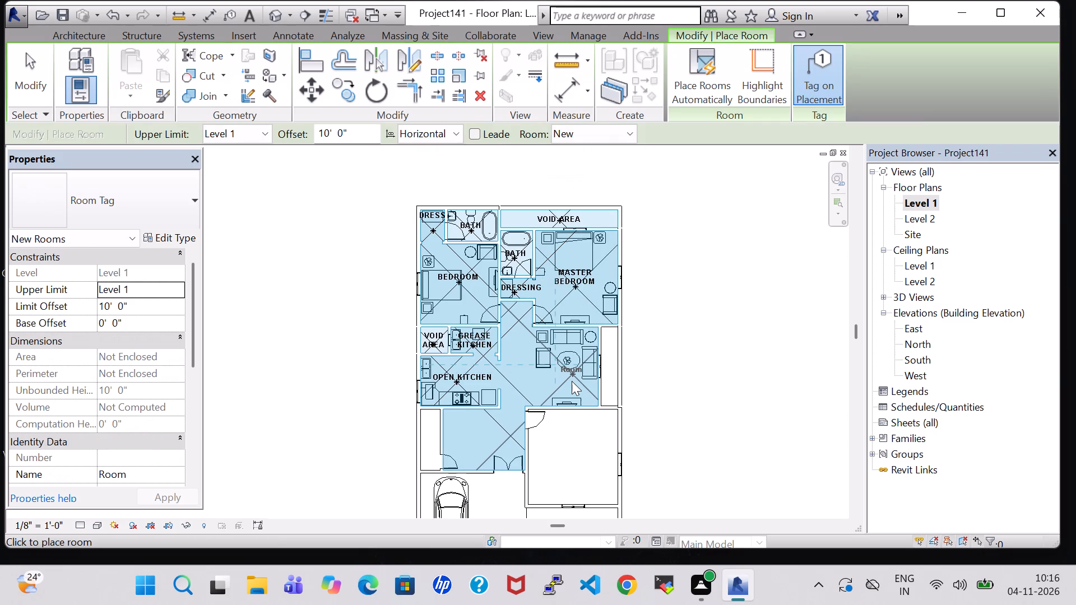
left_click(569, 374)
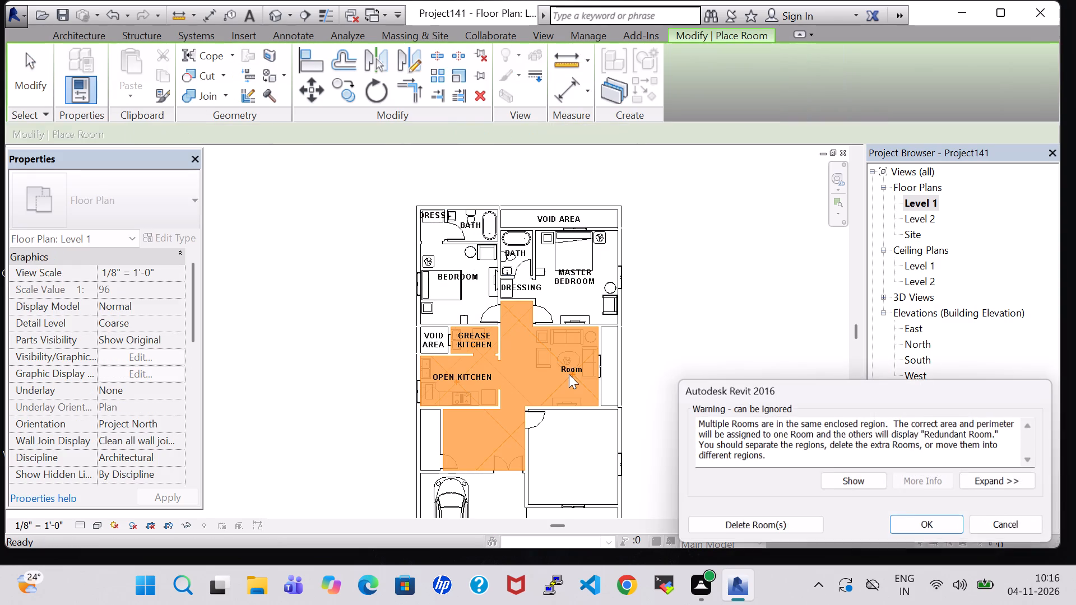
left_click(944, 532)
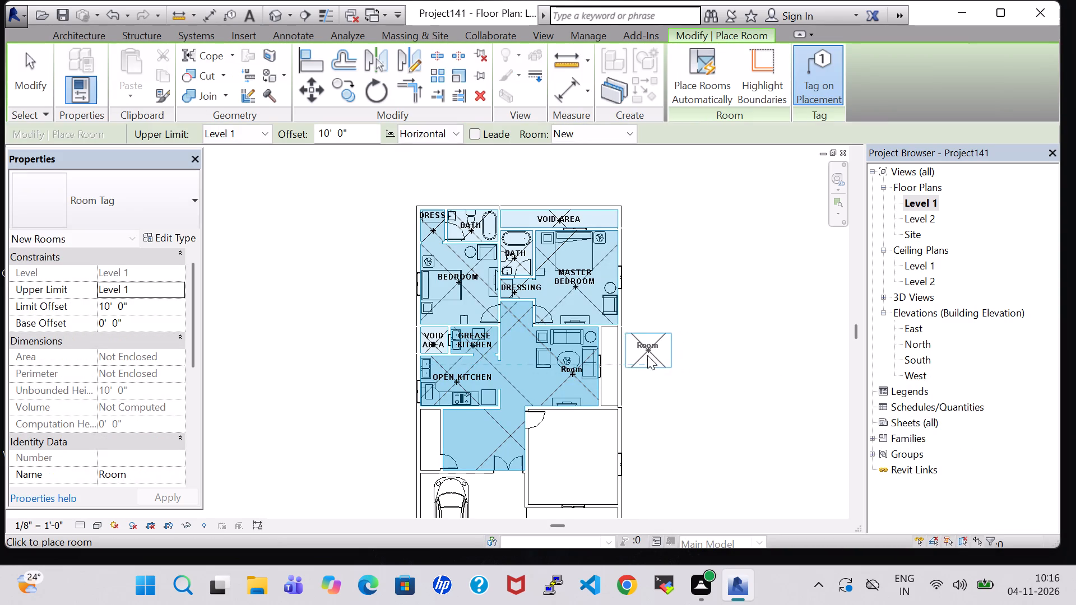
scroll(629, 379, "up", 7)
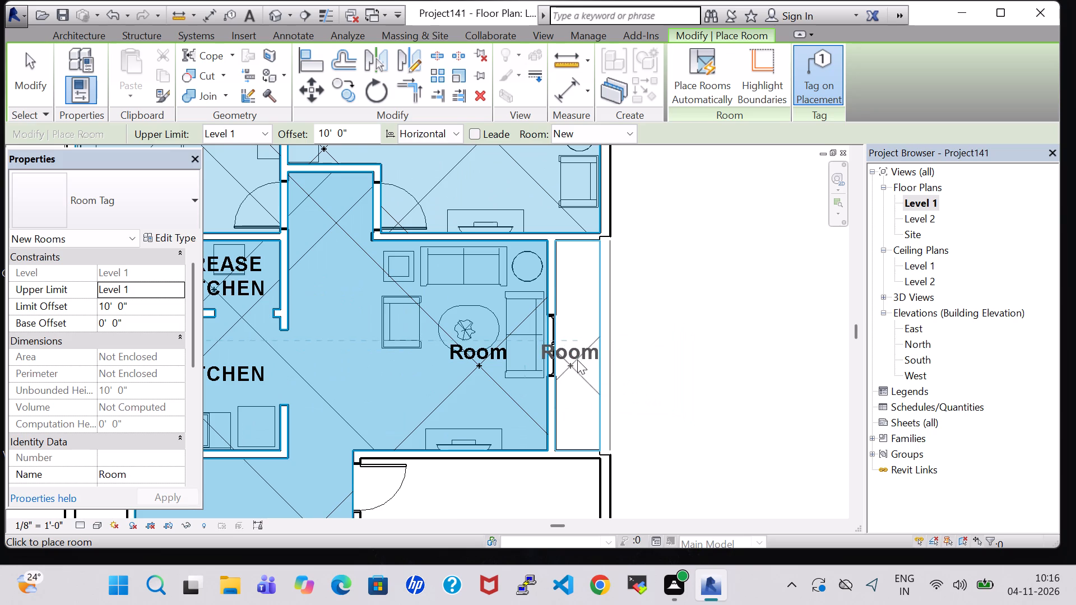
left_click(581, 360)
key("Escape")
key("Escape")
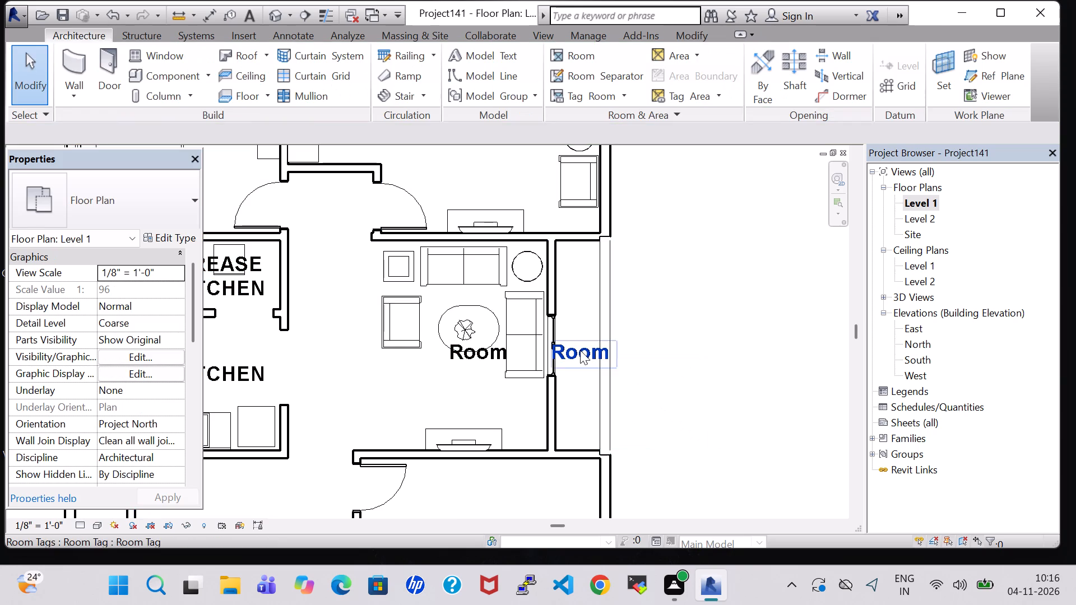
Rename the room tag in the narrow strip beside the living space as VOID AREA.
double_click(580, 350)
key("BackSpace")
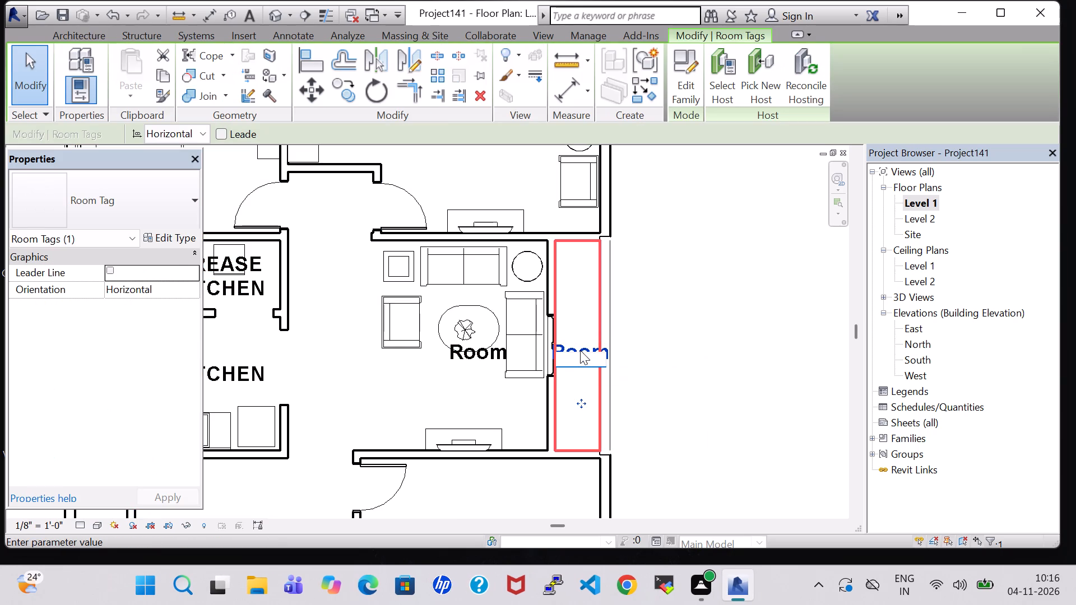
key("v")
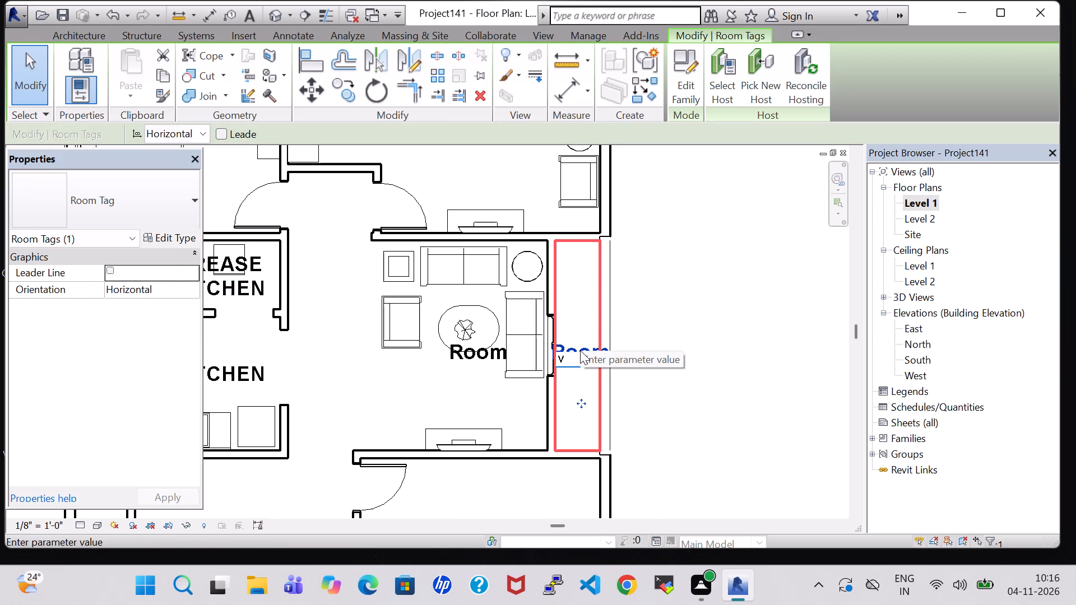
type("OID")
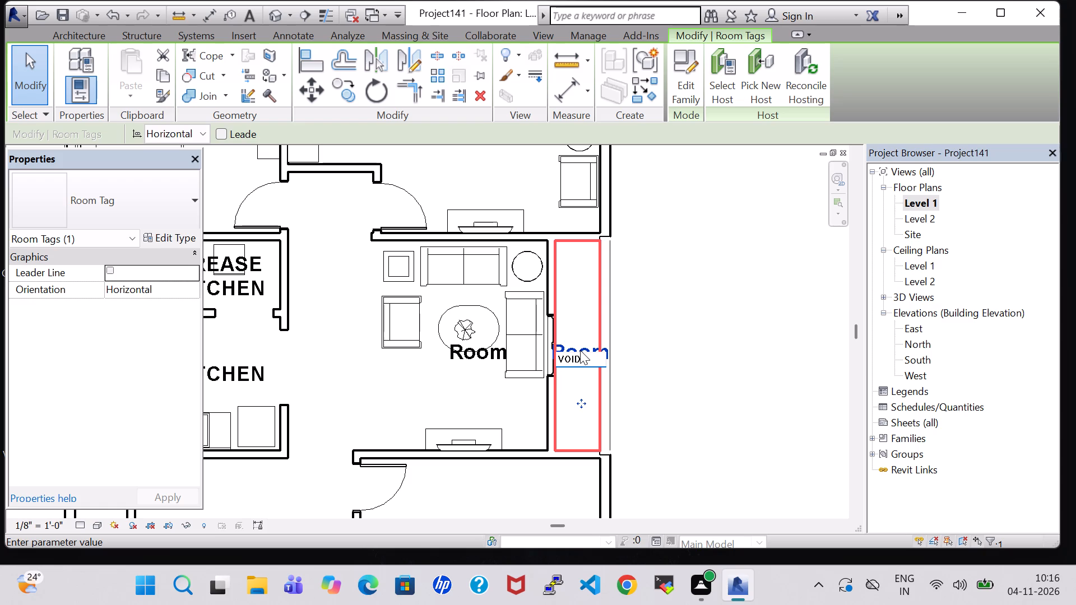
key("space")
type("AREA")
key("Return")
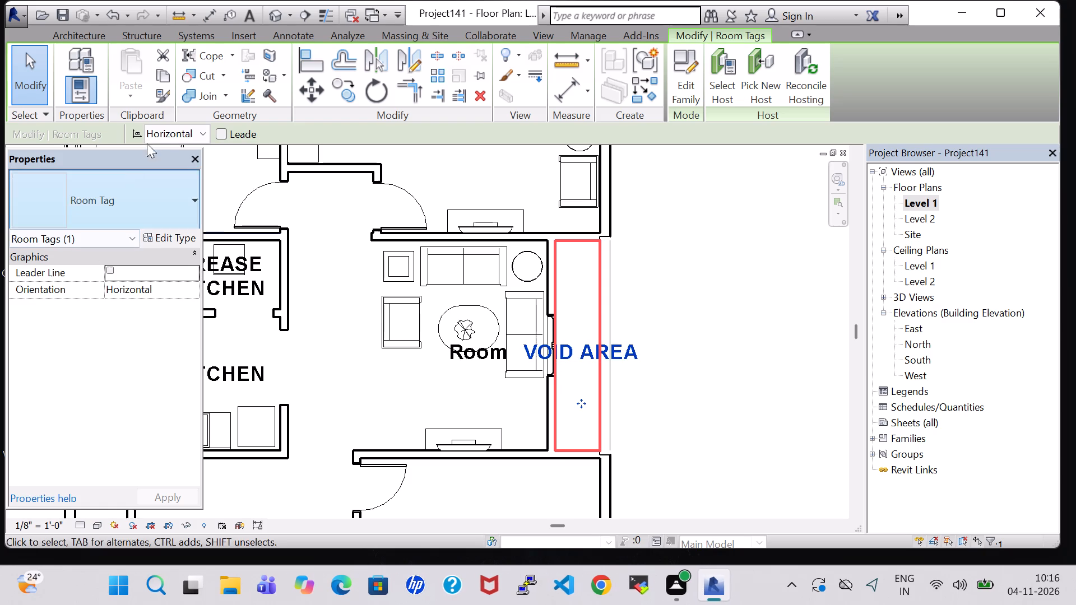
Set the strip's VOID AREA tag orientation to Vertical and nudge the tag to sit centrally within the strip.
left_click(153, 130)
left_click(180, 161)
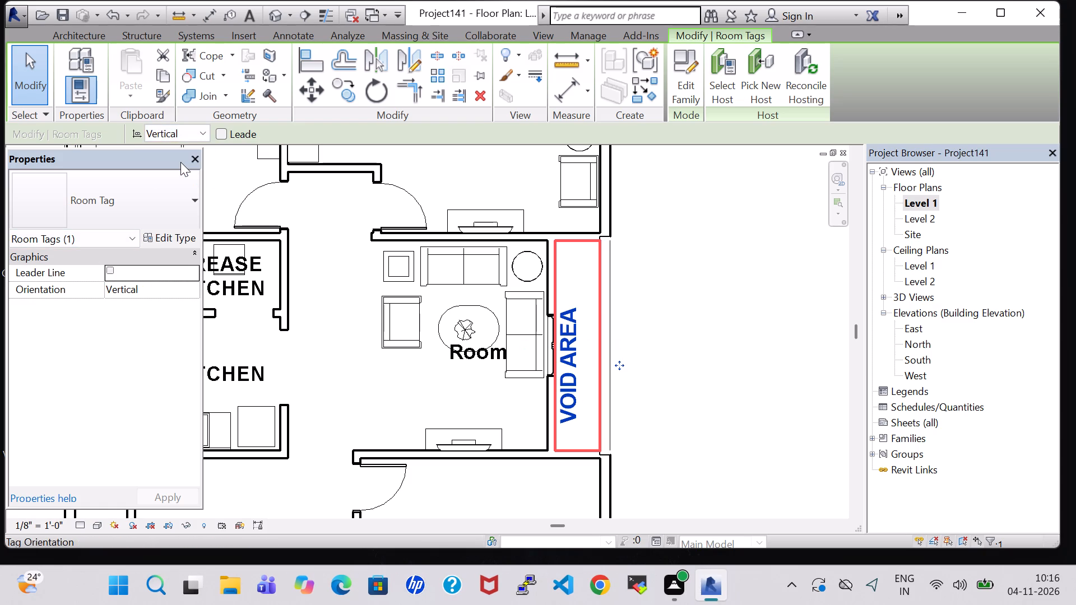
key("Right")
key("Right")
key("Up")
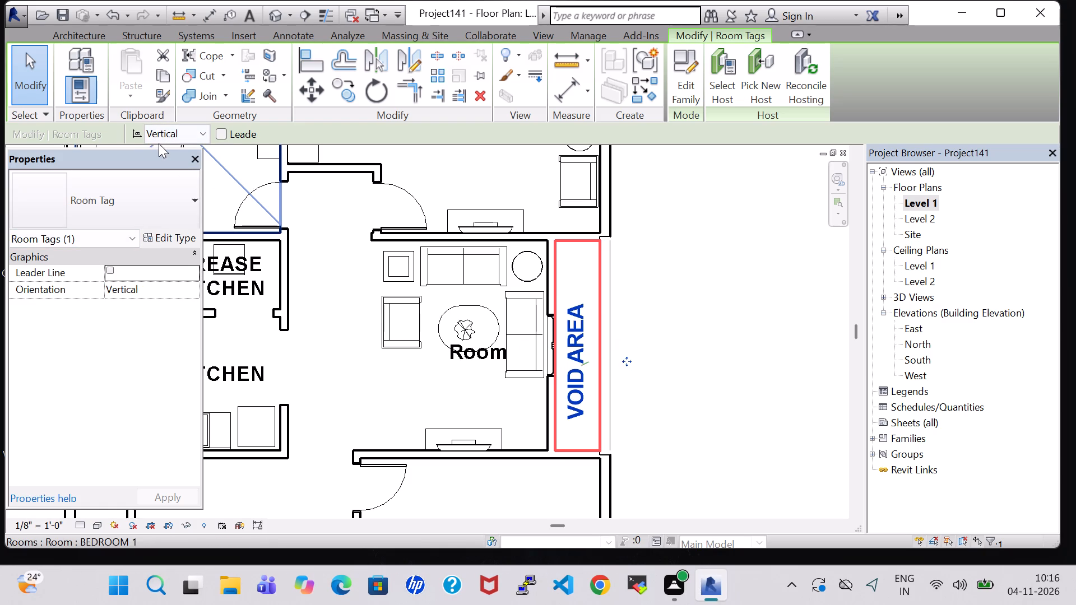
key("Up")
key("Up")
key("Up")
key("Right")
key("Up")
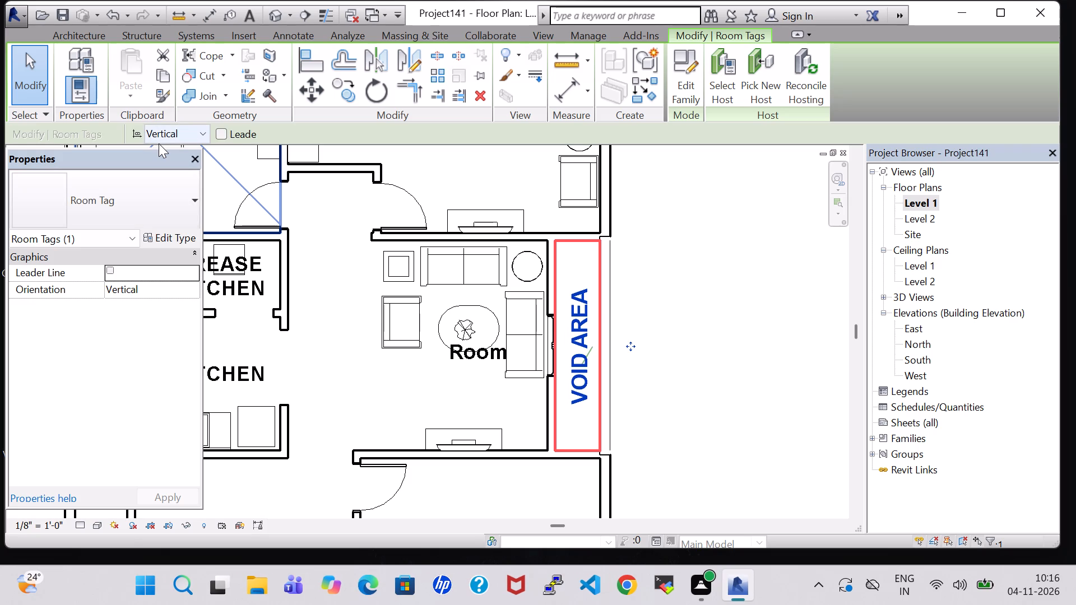
left_click(729, 320)
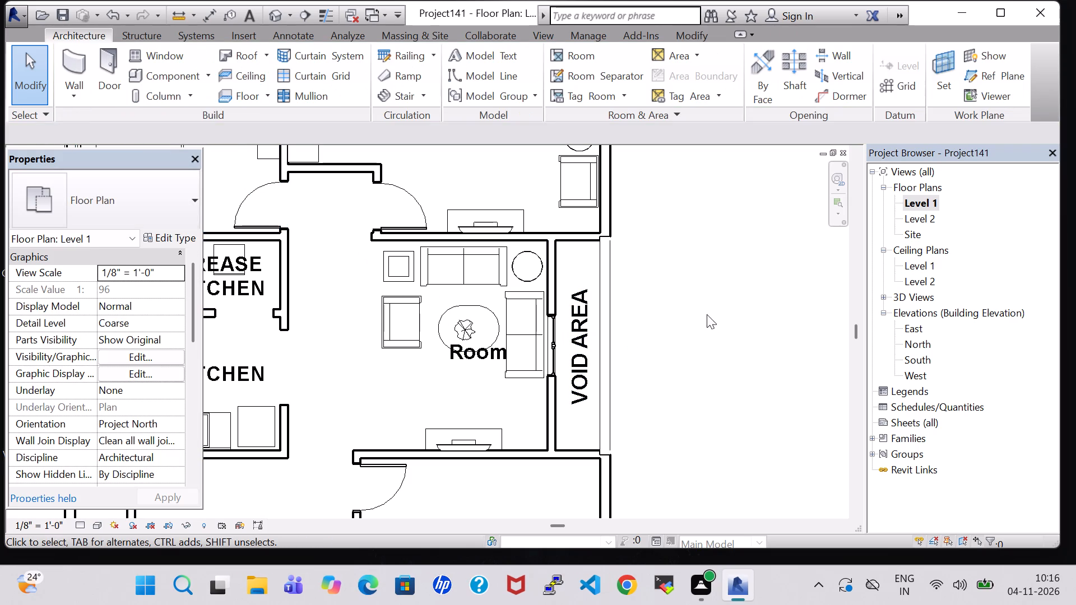
Nudge the agave on the oval table away from the Chair-Corbu to center it on the tabletop.
left_click(464, 321)
key("Right")
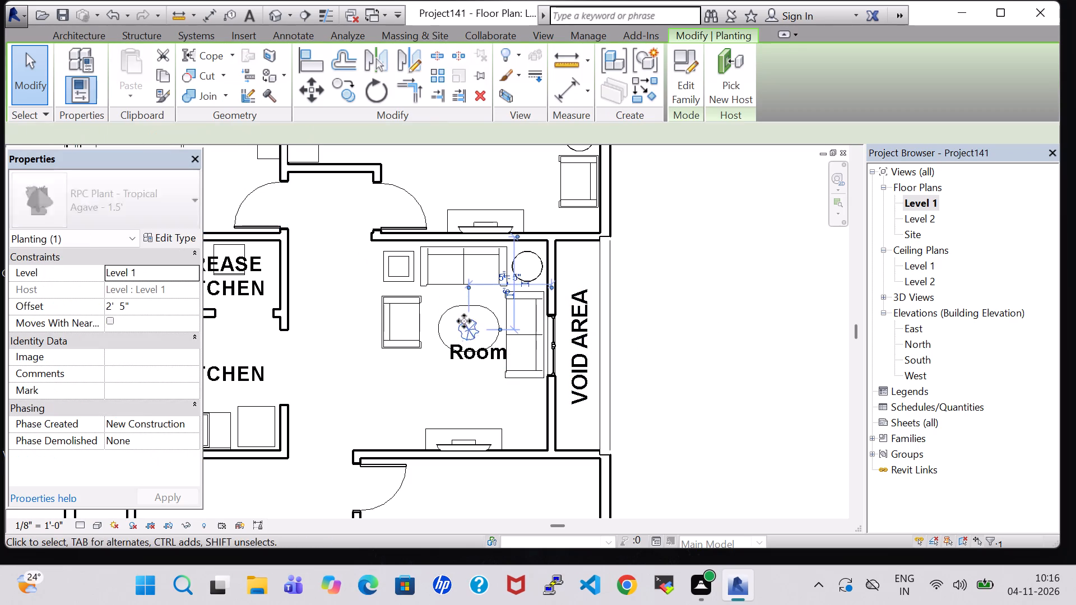
key("Right")
key("Right")
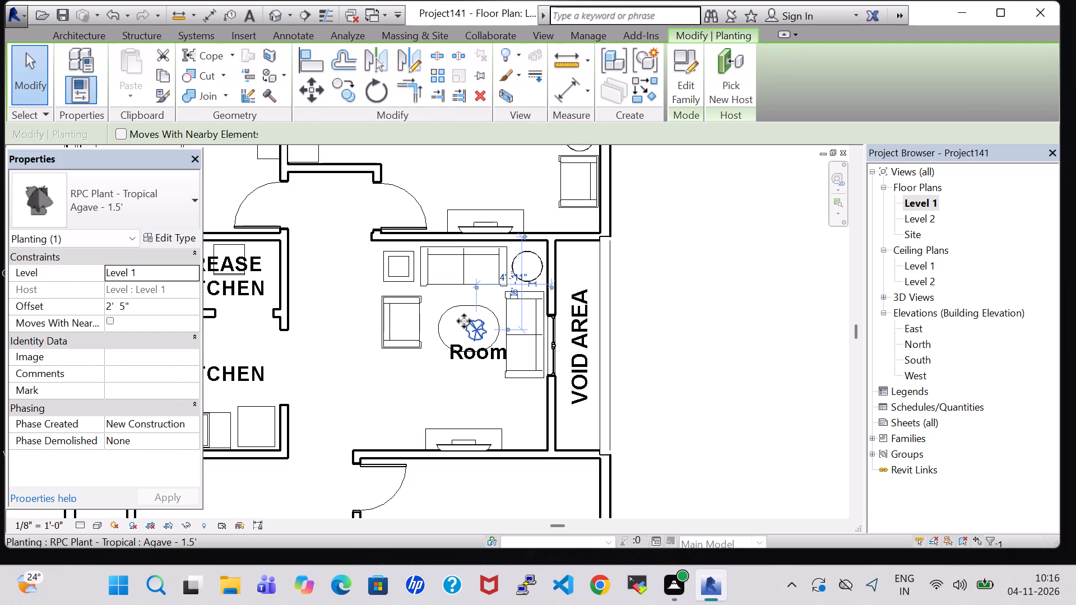
key("Left")
left_click(685, 352)
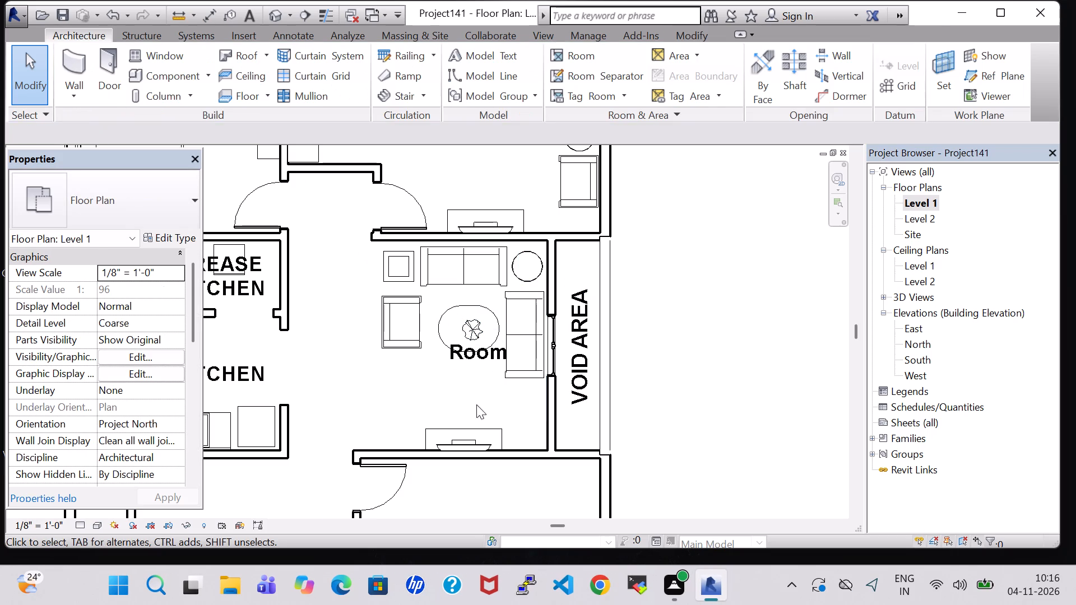
Rename the living space's room tag as LIVING HALL.
scroll(444, 392, "down", 1)
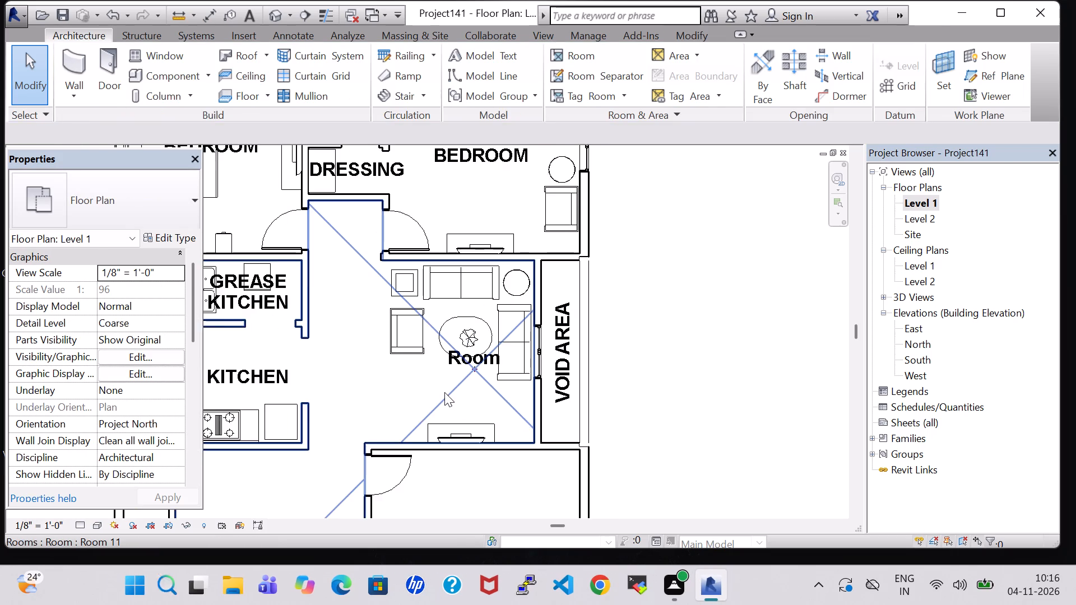
scroll(444, 392, "down", 1)
double_click(460, 367)
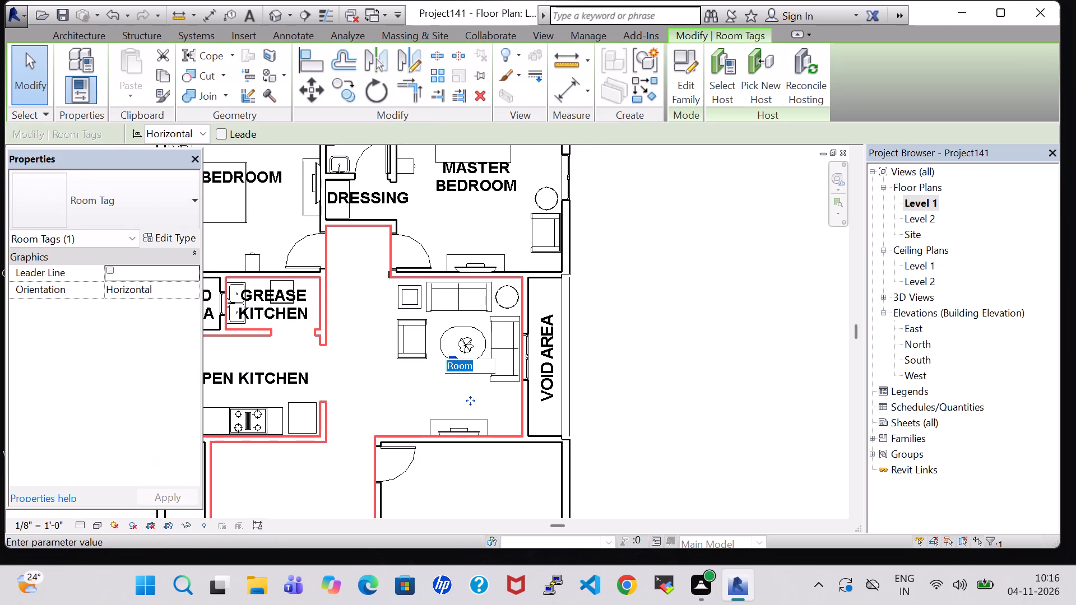
key("BackSpace")
type("LIVING HALL")
key("Return")
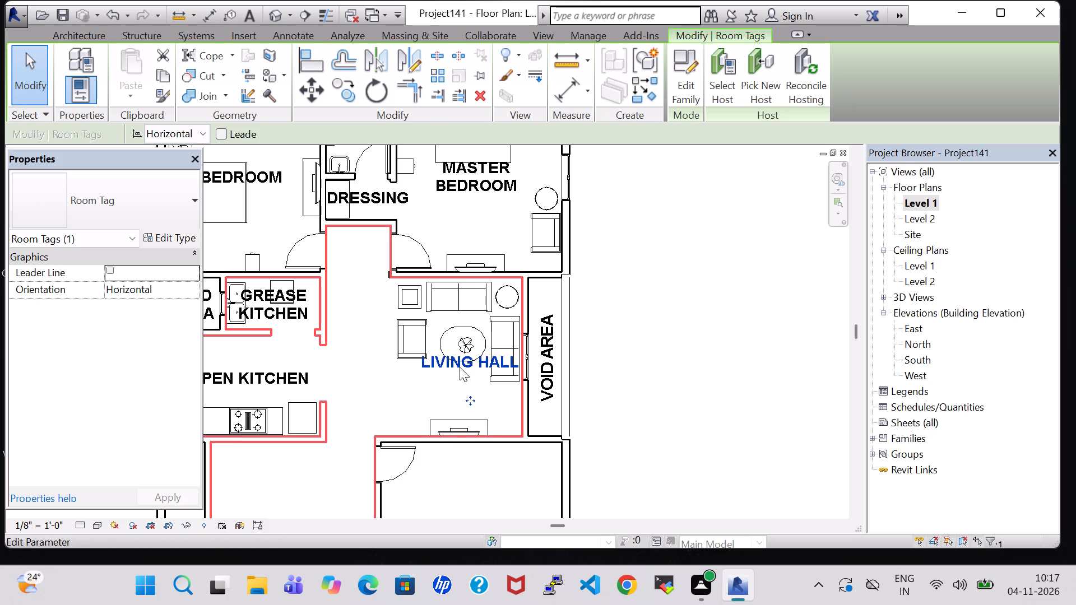
Nudge the LIVING HALL tag up and toward the Chair-Corbu so it sits across the oval table.
key("Up")
key("Up")
key("Up")
key("Up")
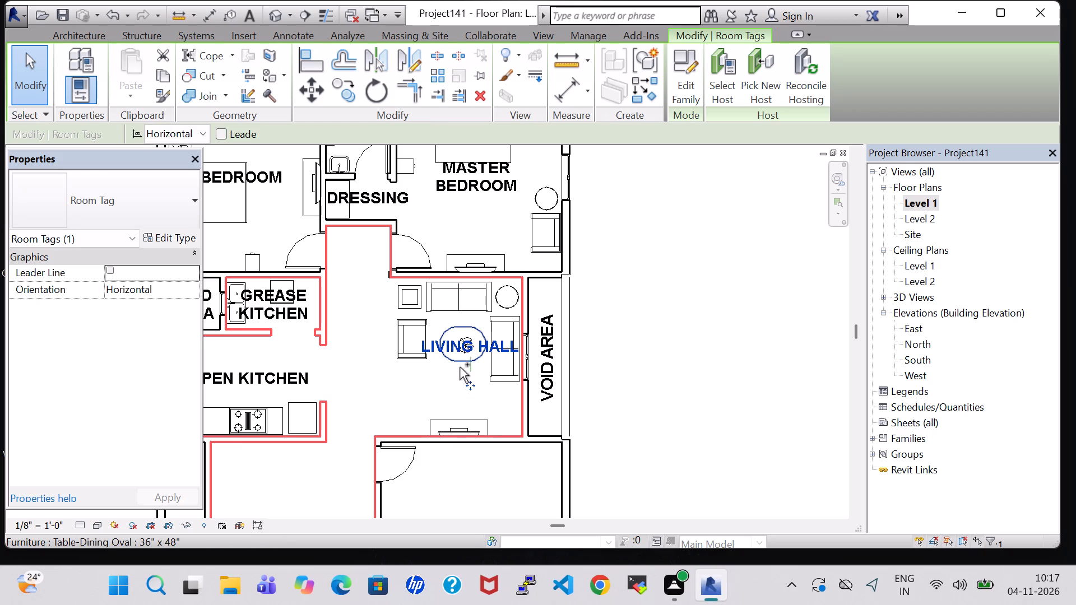
key("Left")
key("Left")
key("Left")
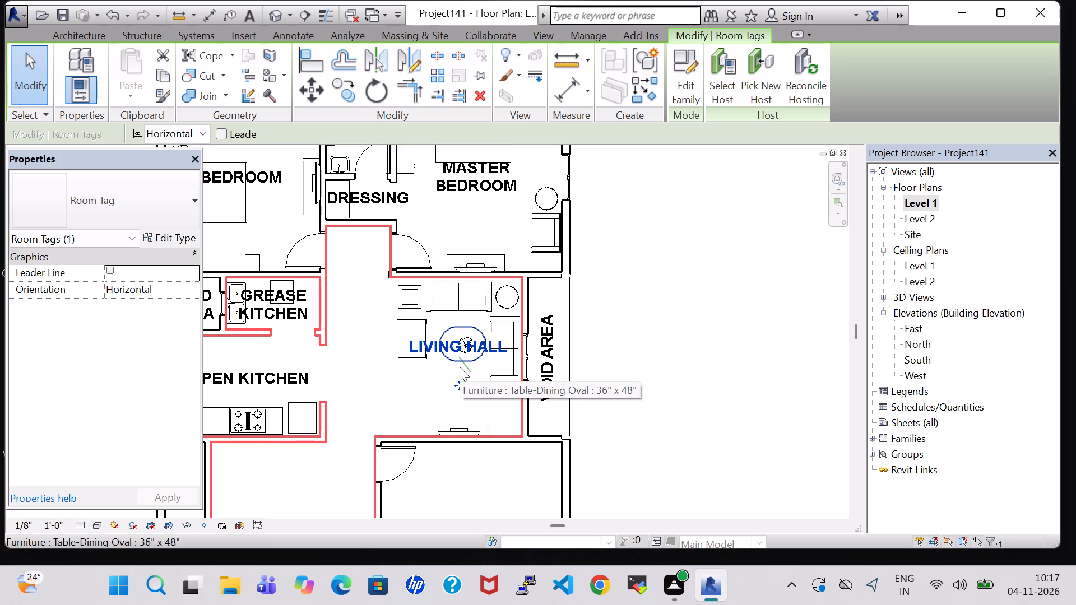
left_click(718, 320)
Place a Toilet-Domestic-3D matching the master bath's in the narrow room below the open kitchen, backed against their shared wall.
scroll(718, 322, "down", 3)
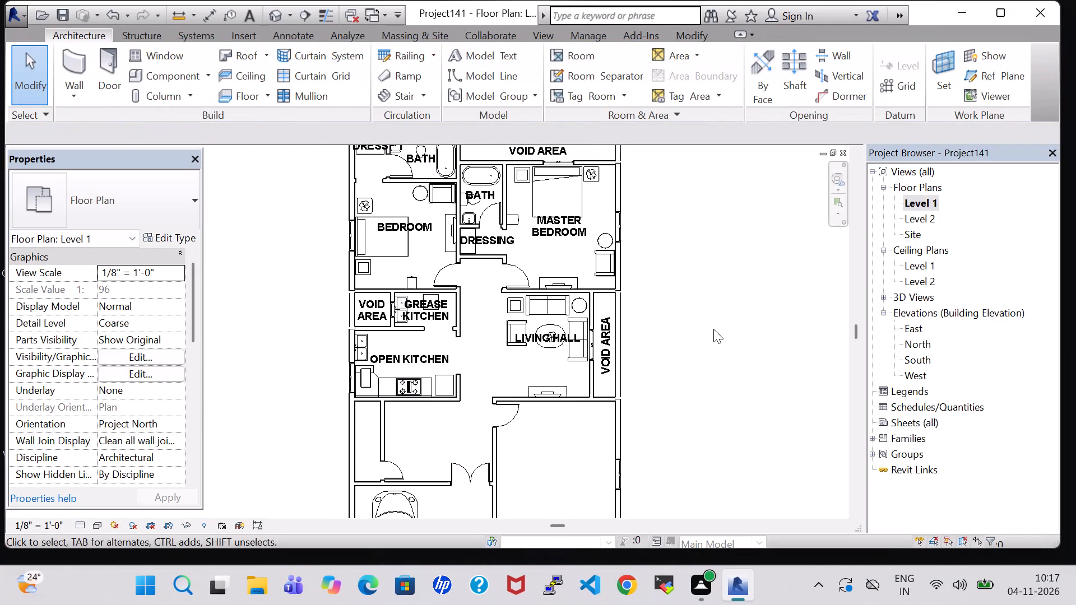
middle_click_drag(716, 331, 775, 165)
scroll(375, 364, "up", 5)
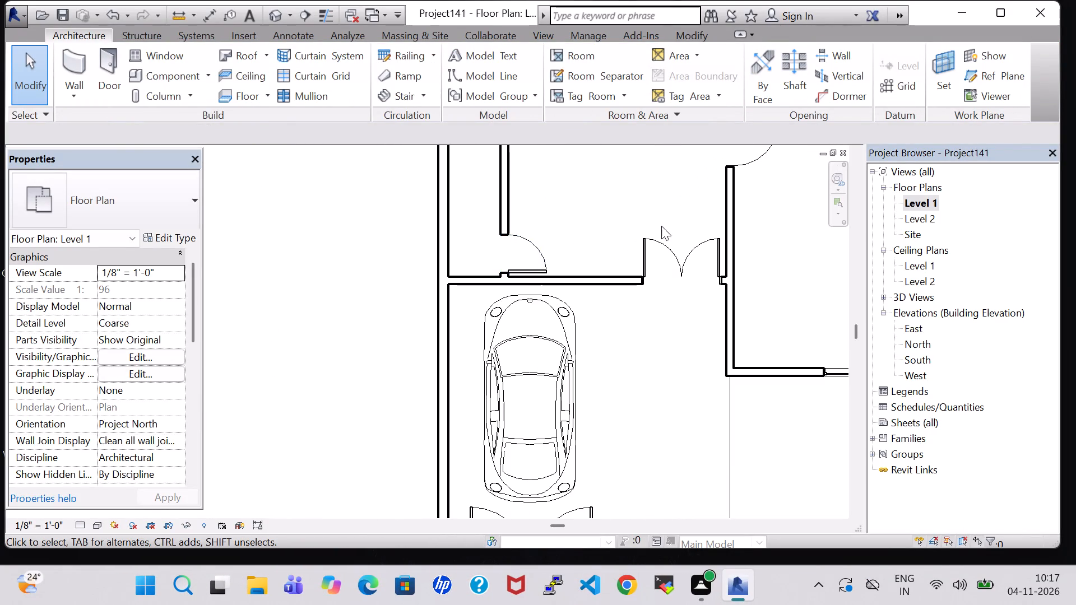
middle_click_drag(585, 174, 539, 474)
scroll(537, 448, "down", 2)
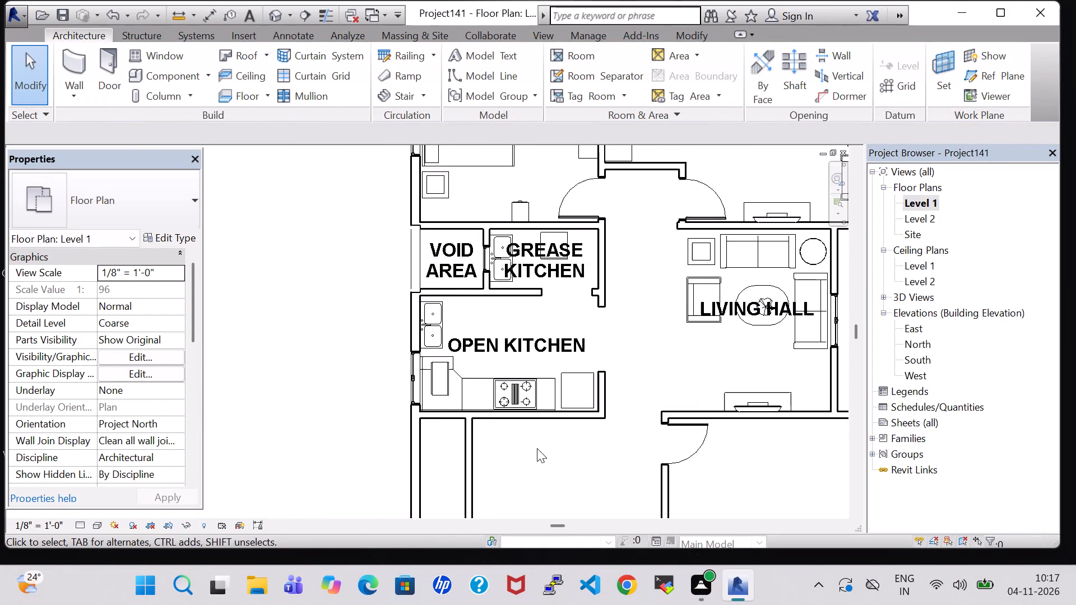
scroll(537, 448, "down", 2)
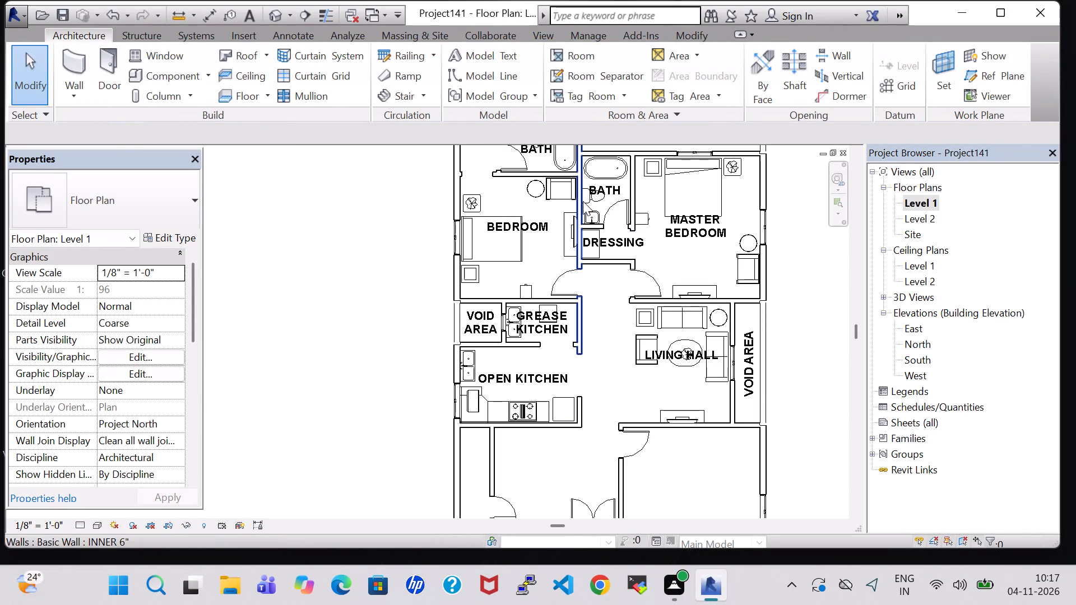
scroll(592, 202, "up", 6)
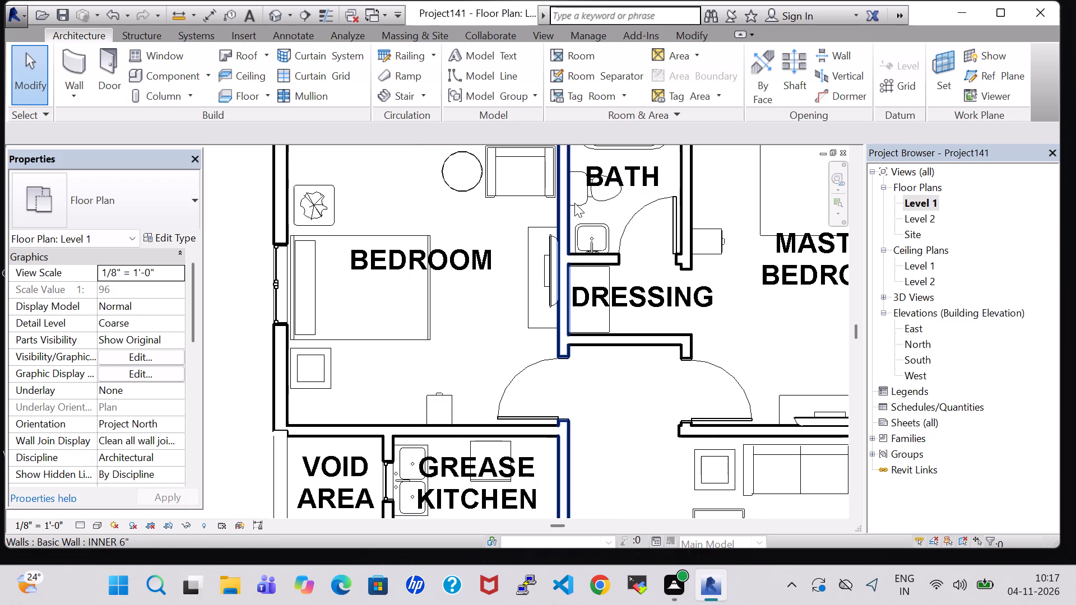
left_click(586, 204)
right_click(586, 204)
left_click(674, 296)
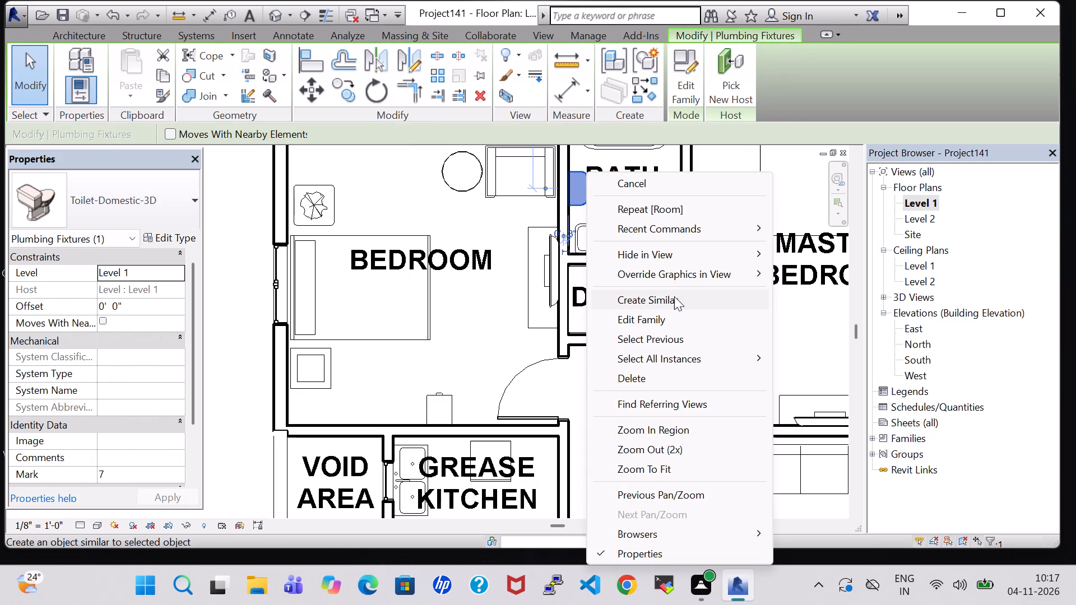
middle_click_drag(482, 454, 580, 129)
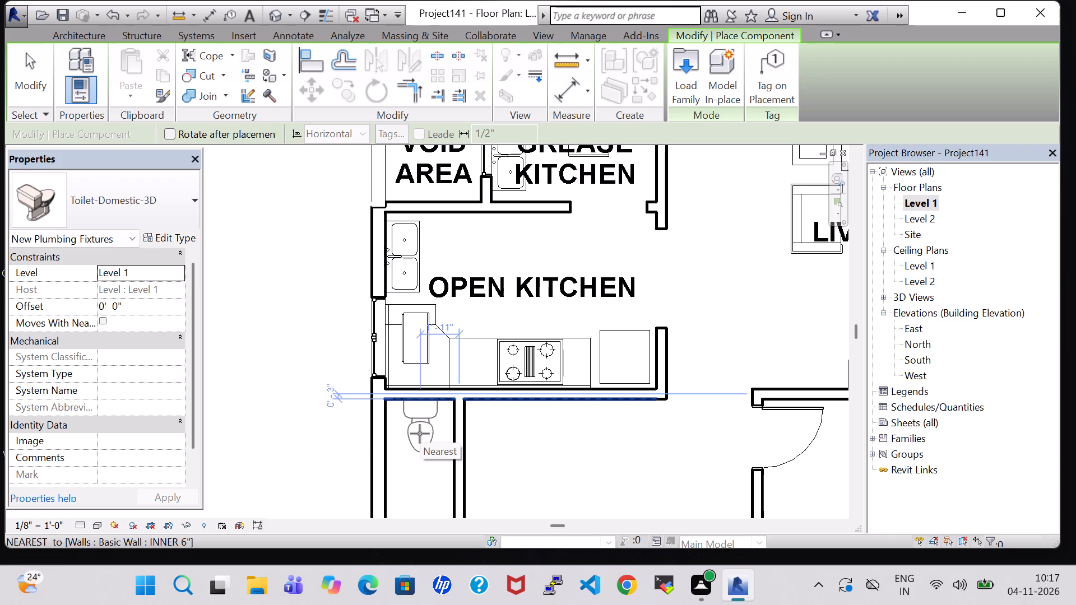
scroll(420, 434, "up", 3)
left_click(420, 434)
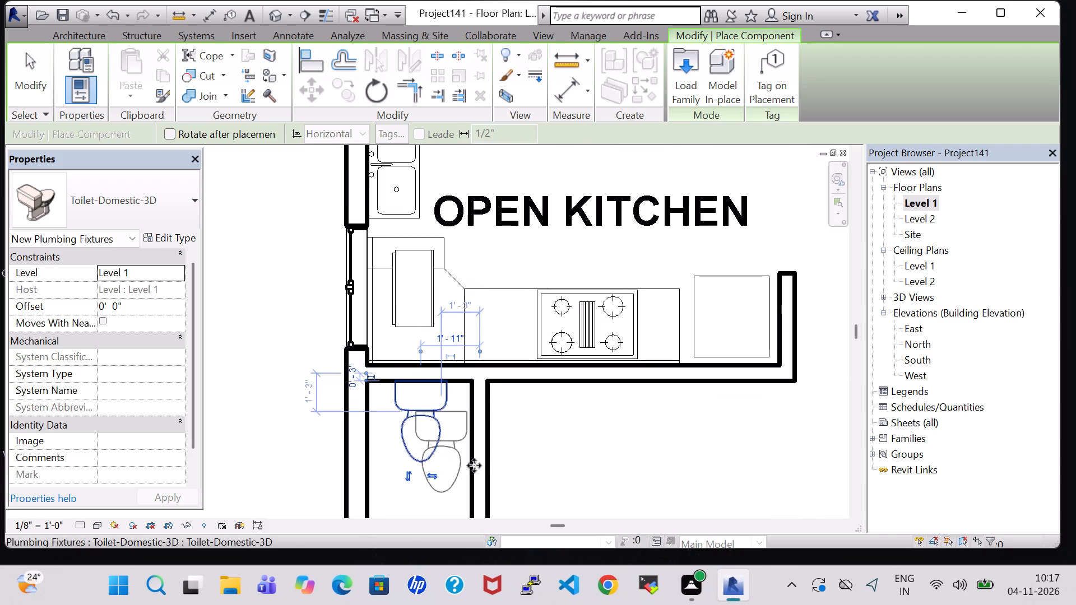
key("Escape")
key("Escape")
scroll(559, 459, "down", 9)
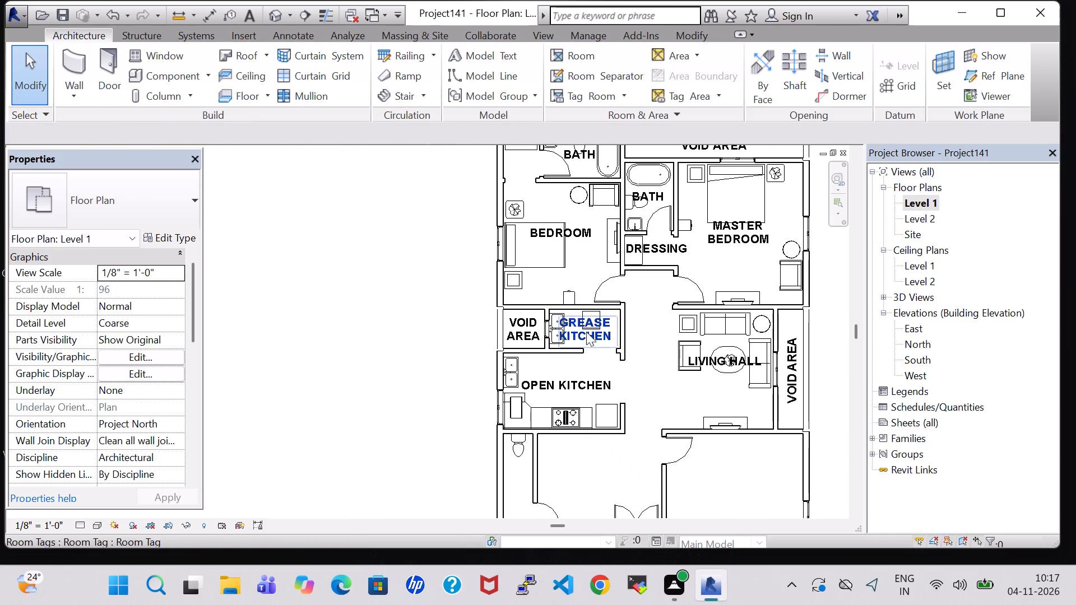
Place a Sink Vanity-Square 20" x 18" matching the master bath's against the toilet room's outer wall, opposite the door.
scroll(577, 287, "up", 2)
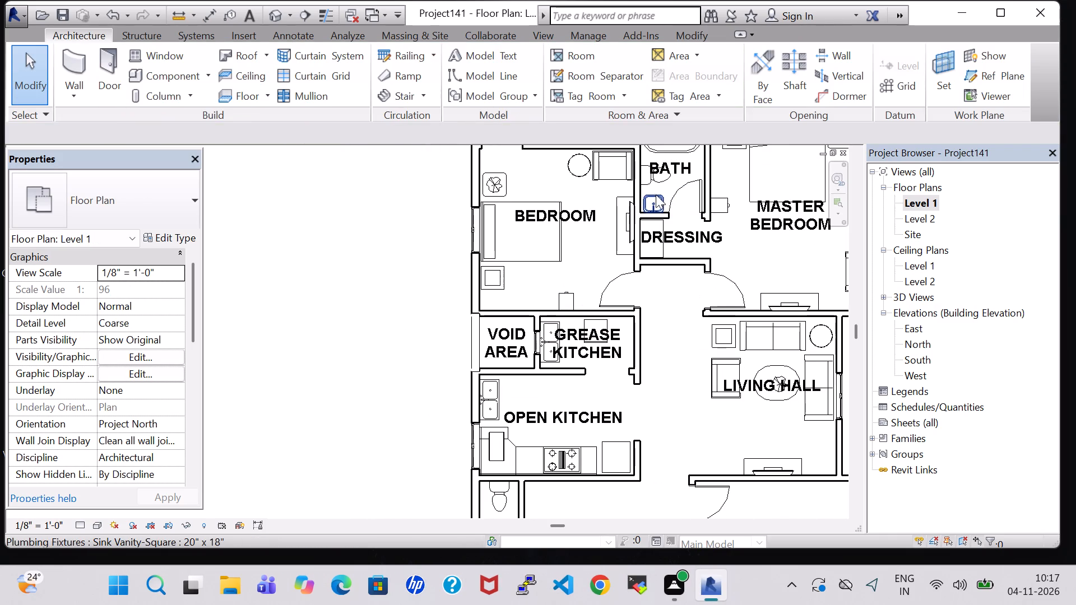
left_click(652, 192)
right_click(652, 192)
left_click(749, 295)
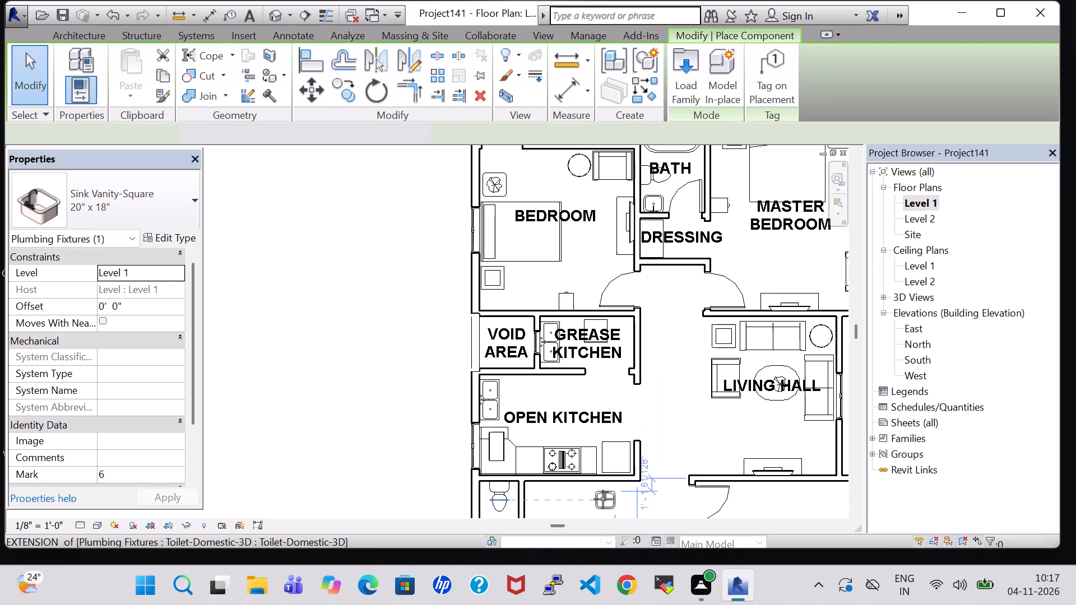
middle_click_drag(602, 502, 607, 347)
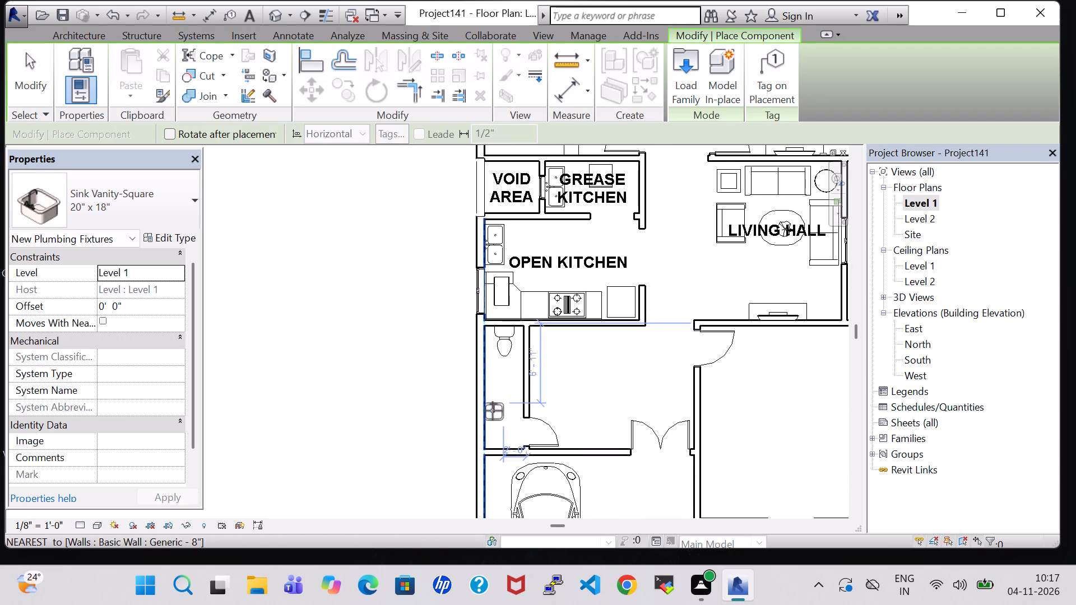
key("space")
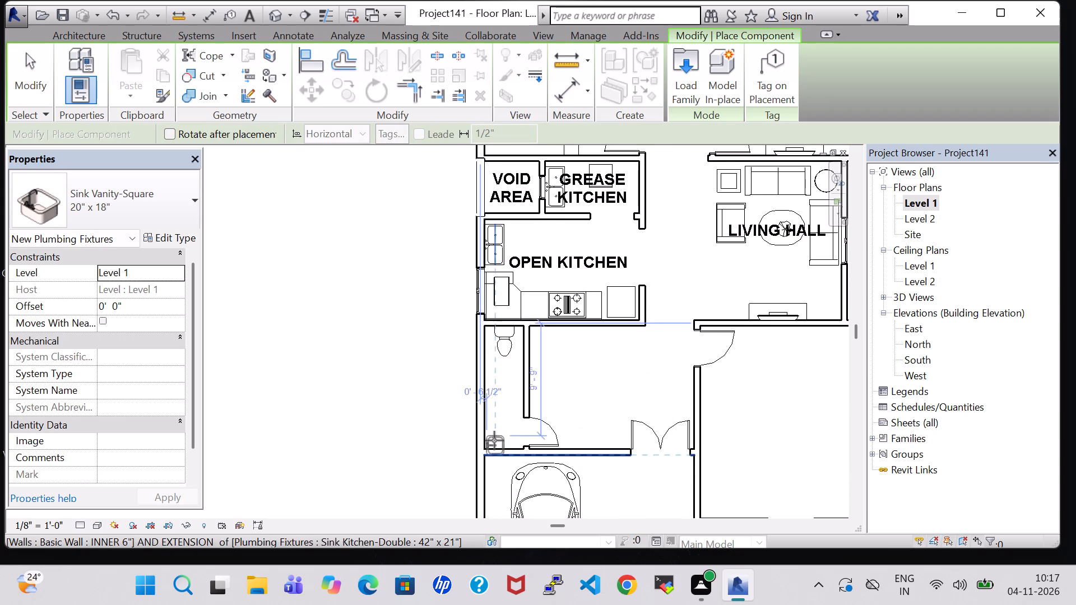
scroll(494, 440, "up", 7)
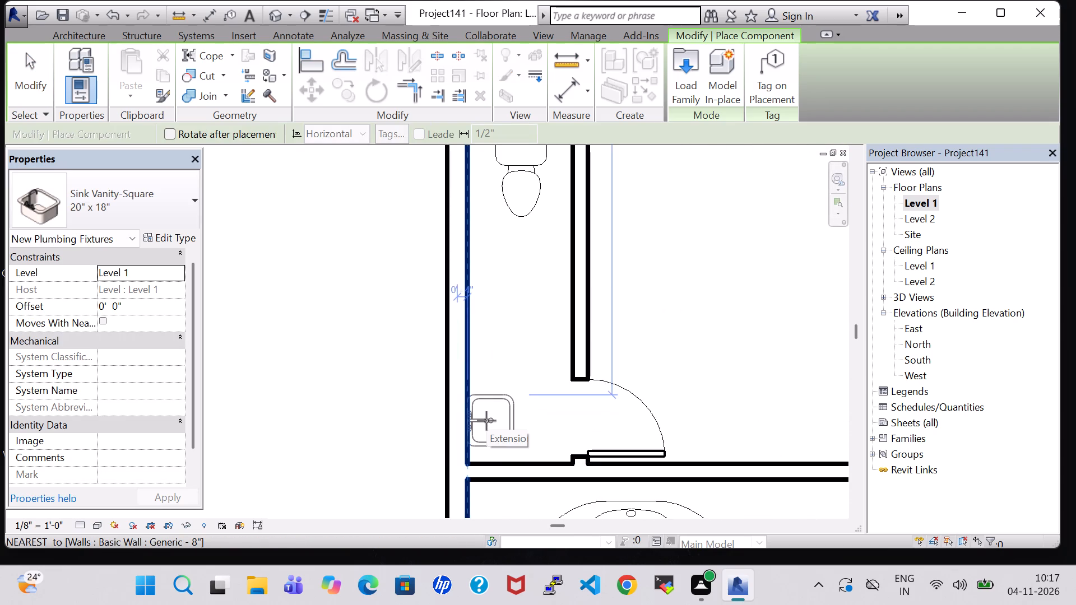
left_click(486, 421)
key("Escape")
key("Escape")
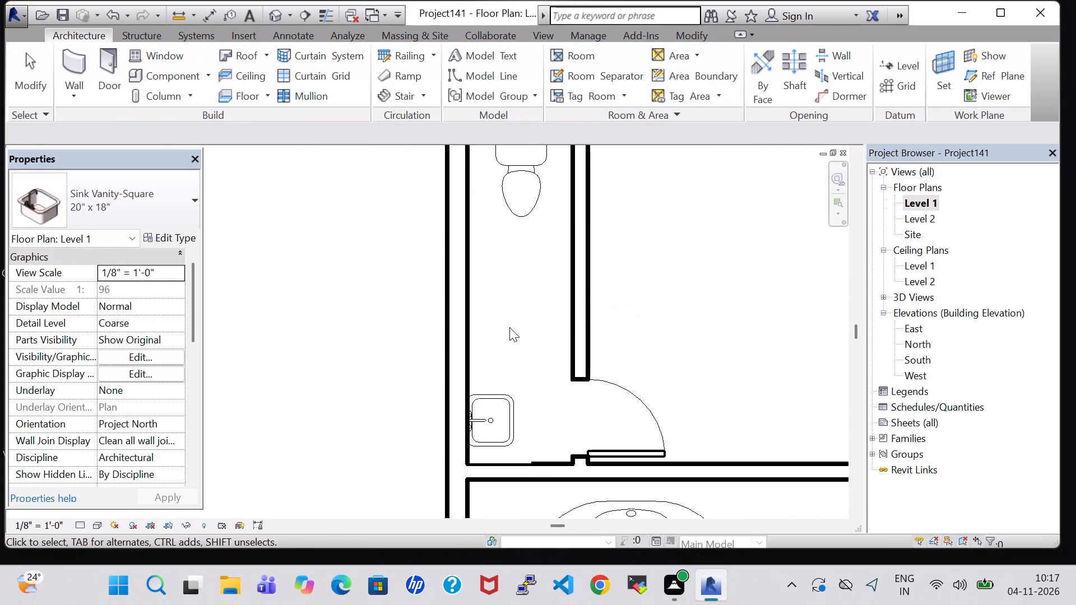
Place a Mirror-Ellipse 24" x 48" matching the master bedroom's on the outer wall behind the toilet room's sink.
scroll(509, 327, "down", 5)
middle_click_drag(587, 294, 471, 443)
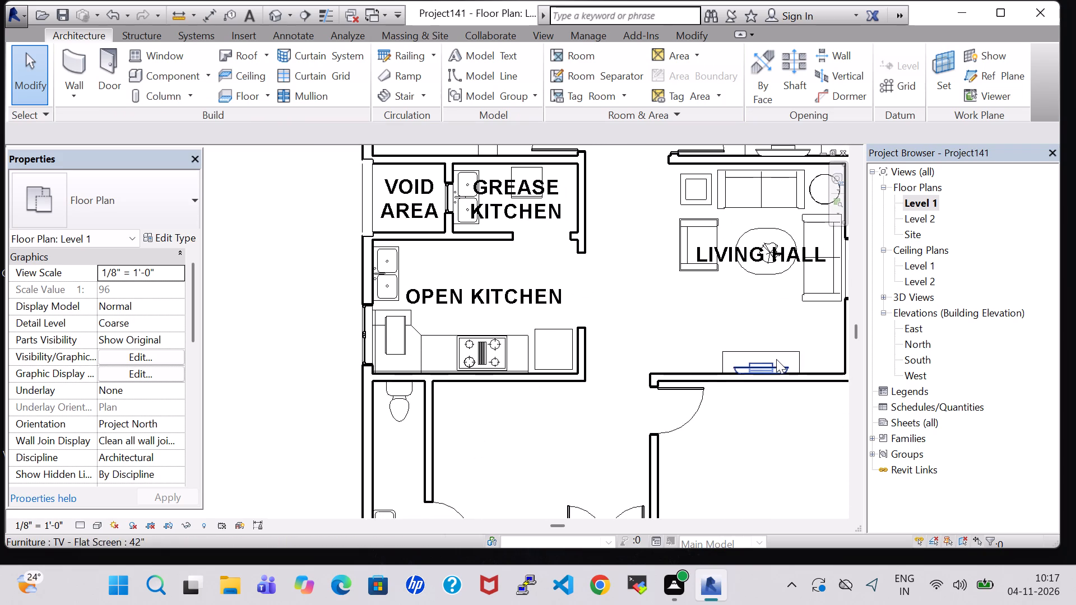
scroll(751, 319, "up", 1)
middle_click_drag(751, 319, 628, 429)
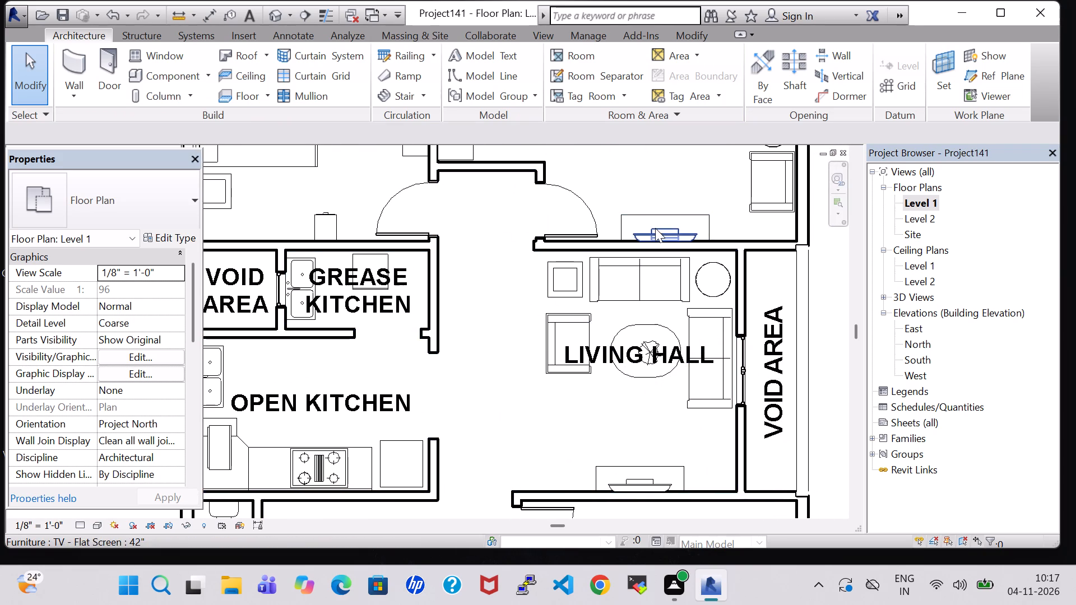
scroll(615, 216, "up", 1)
middle_click_drag(615, 216, 582, 393)
scroll(537, 245, "up", 3)
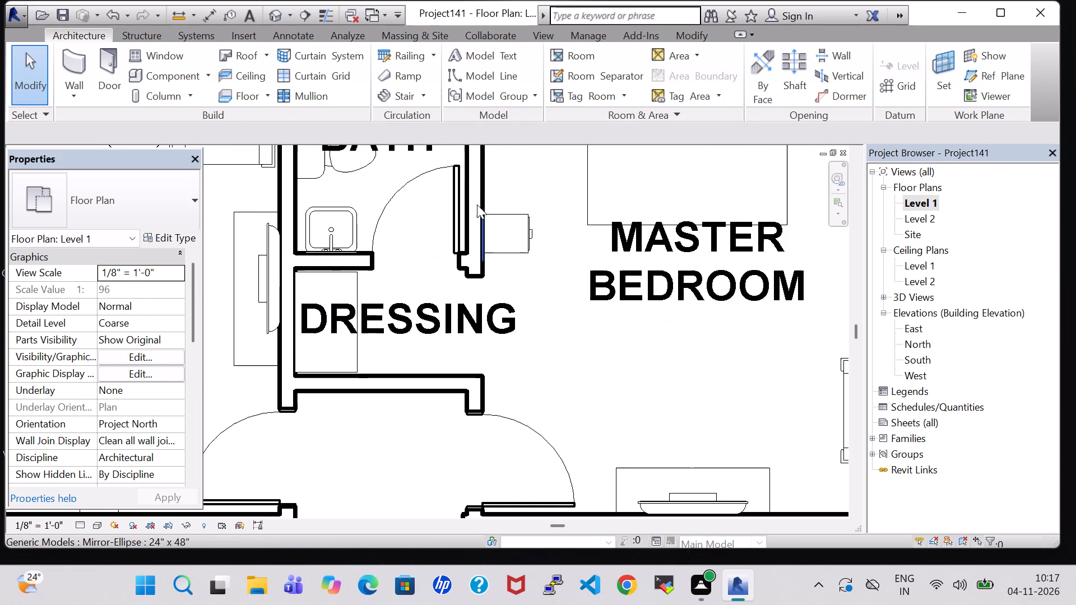
left_click(483, 239)
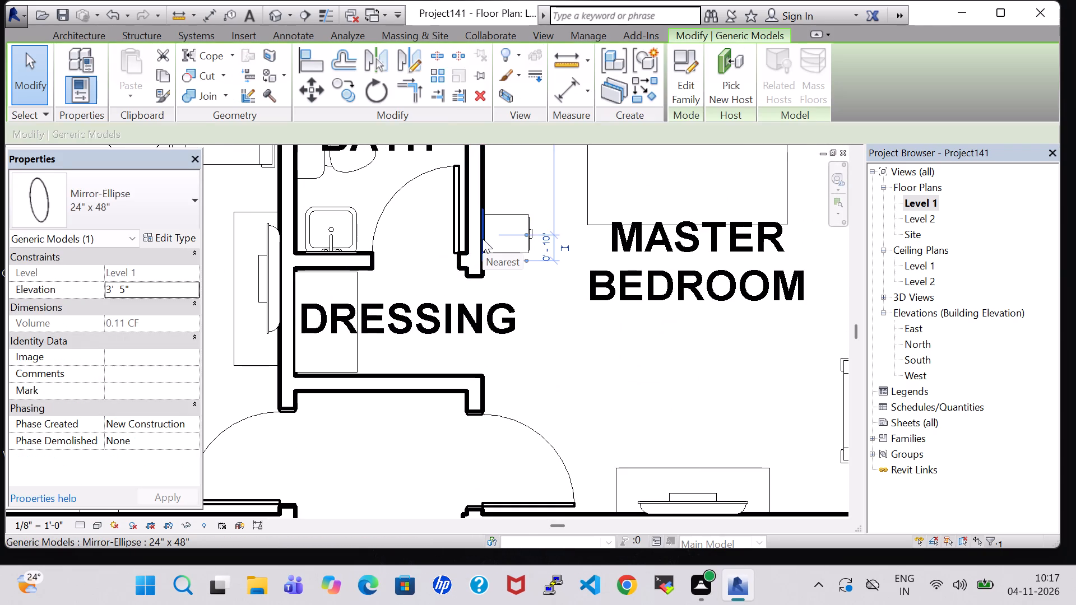
right_click(483, 239)
left_click(557, 302)
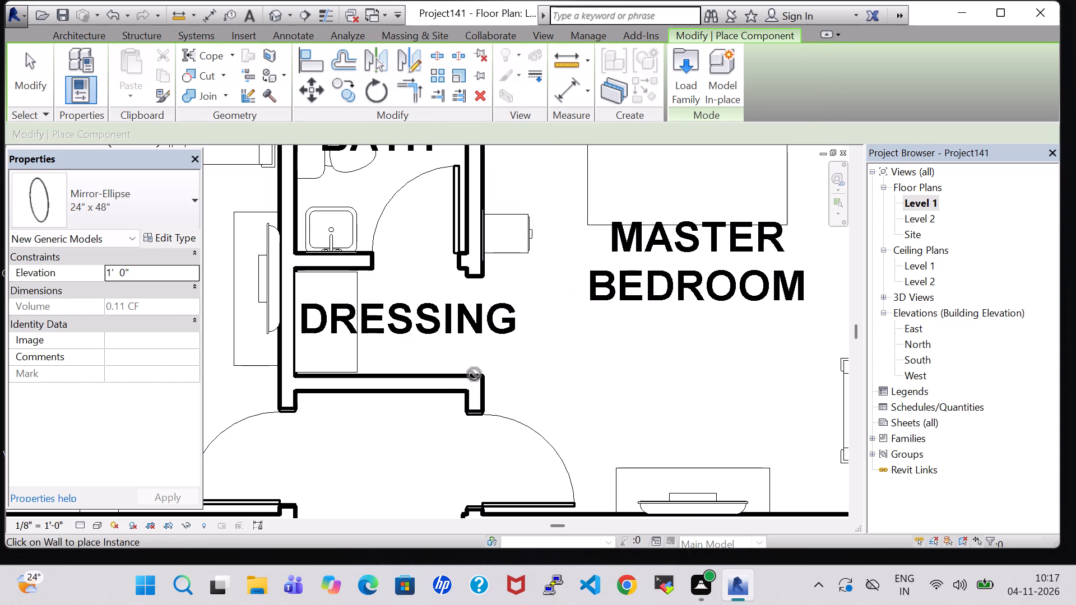
middle_click_drag(426, 426, 622, 145)
scroll(530, 285, "down", 6)
middle_click_drag(532, 348, 658, 116)
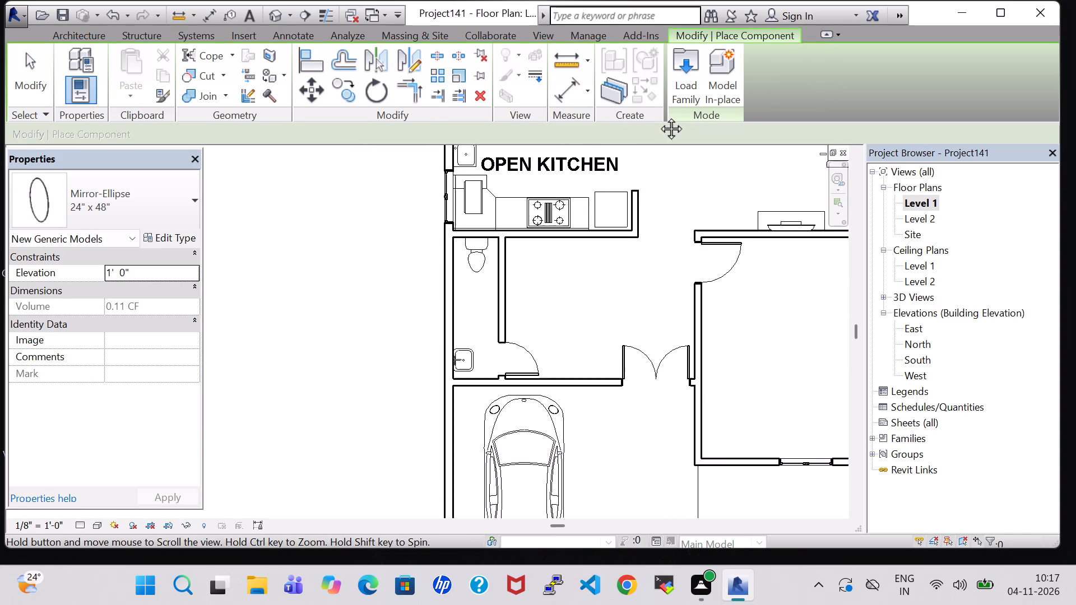
middle_click_drag(658, 116, 658, 115)
scroll(473, 355, "up", 12)
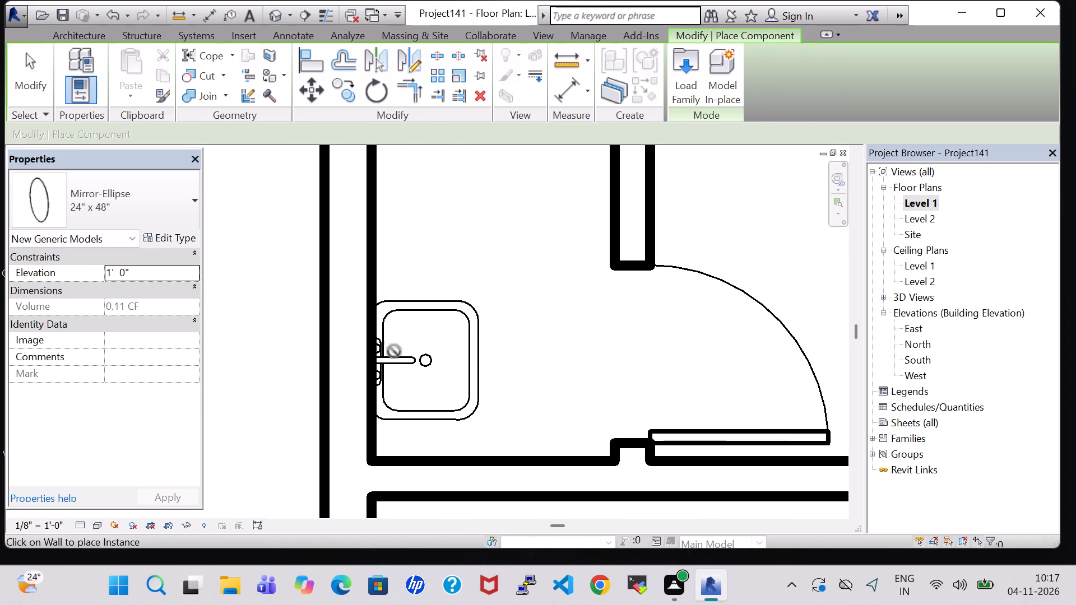
scroll(381, 356, "up", 5)
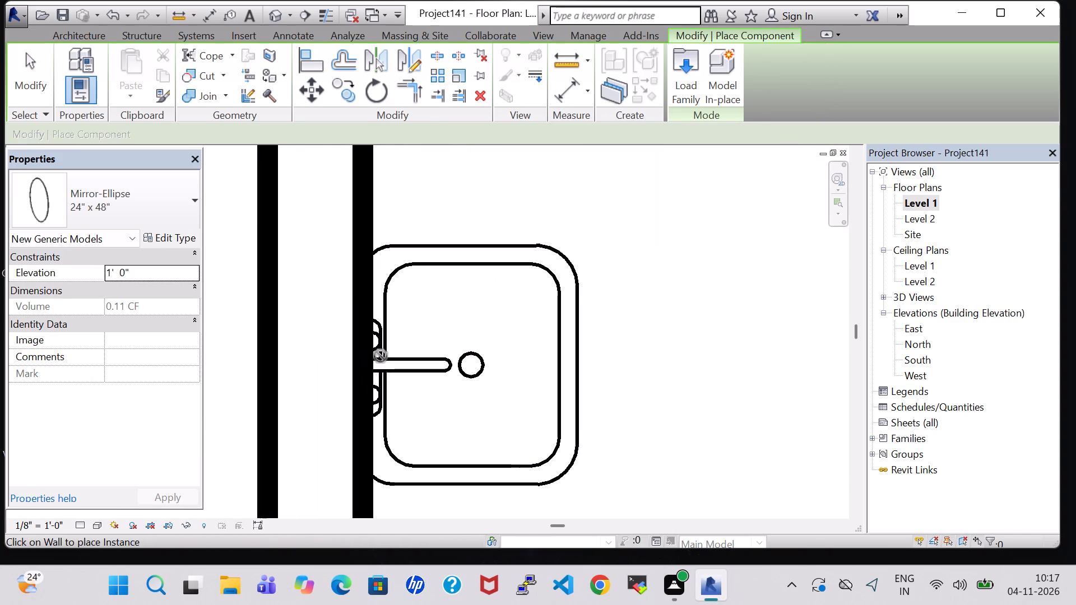
scroll(381, 356, "up", 5)
left_click(345, 356)
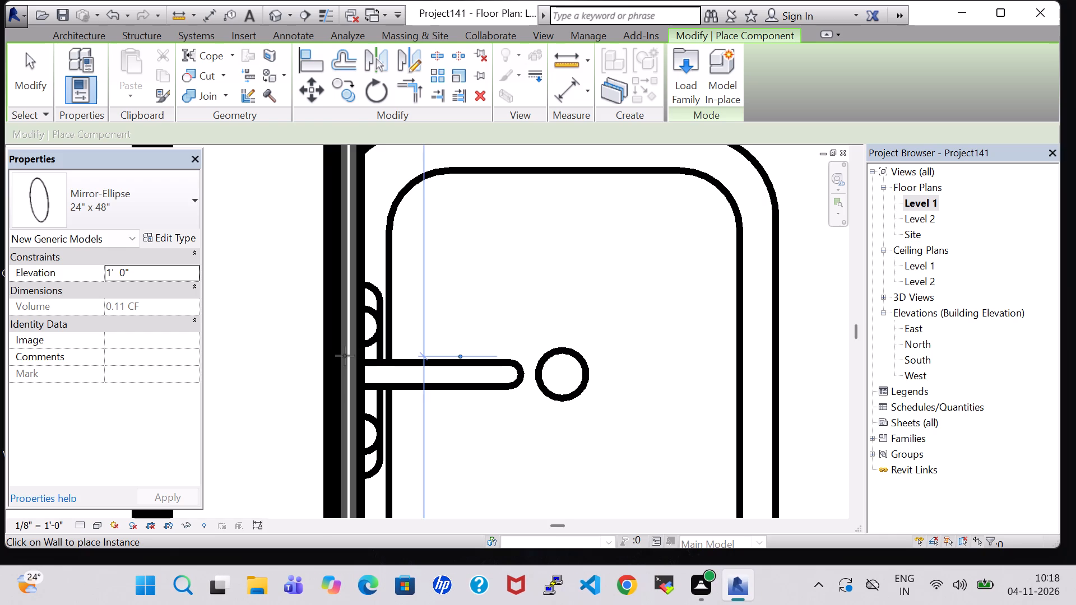
key("Escape")
key("Escape")
Set the elevation of the elliptical mirror behind the toilet room's sink to 3' 5".
left_click(346, 352)
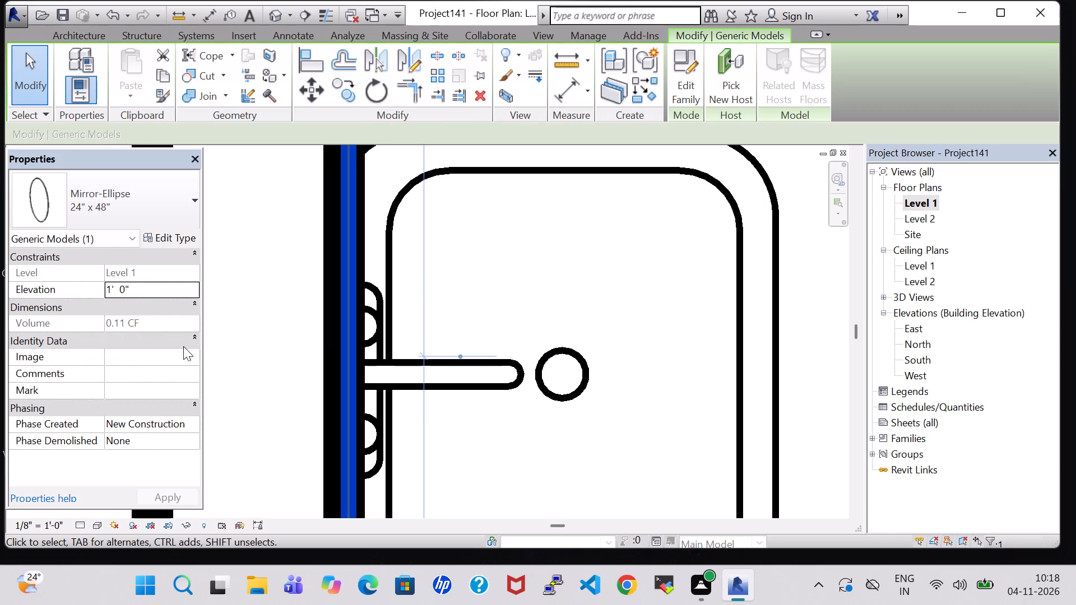
left_click(111, 289)
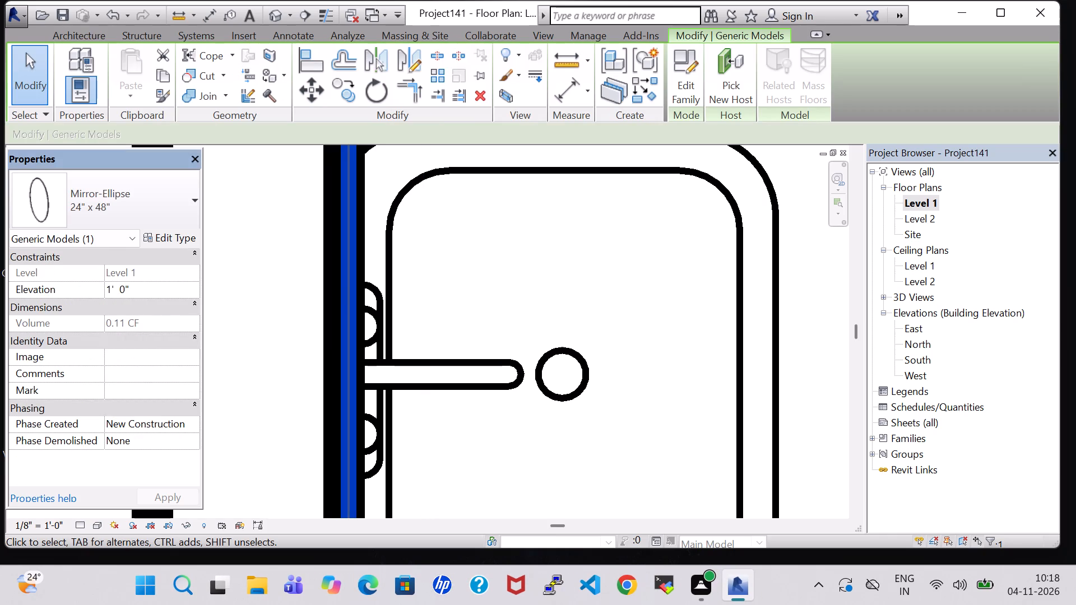
key("Right")
key("BackSpace")
key("3")
key("Right")
key("Right")
key("Right")
key("Right")
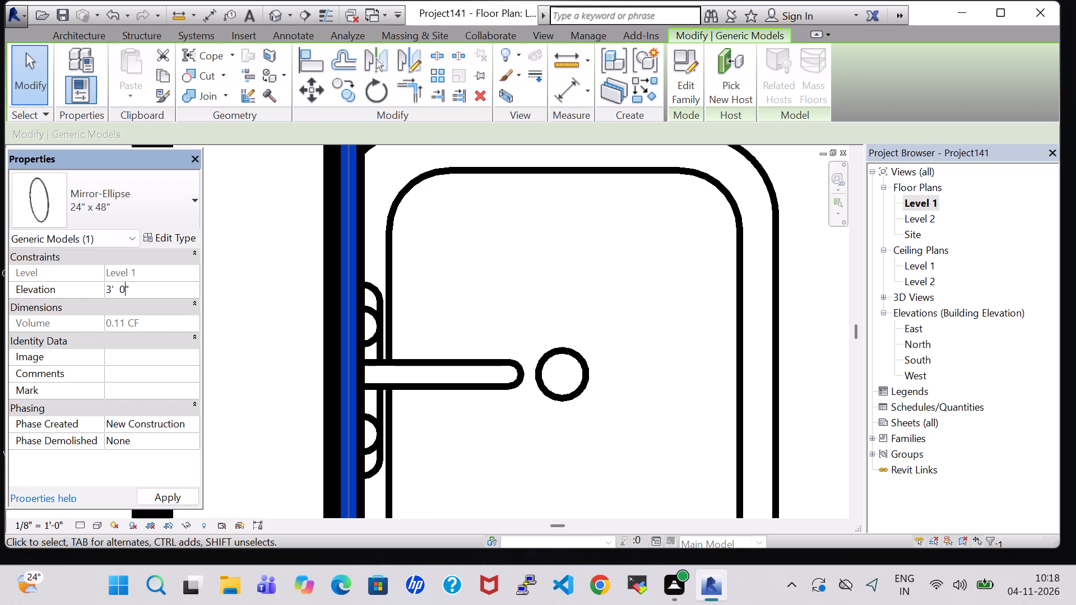
key("BackSpace")
key("5")
left_click(179, 500)
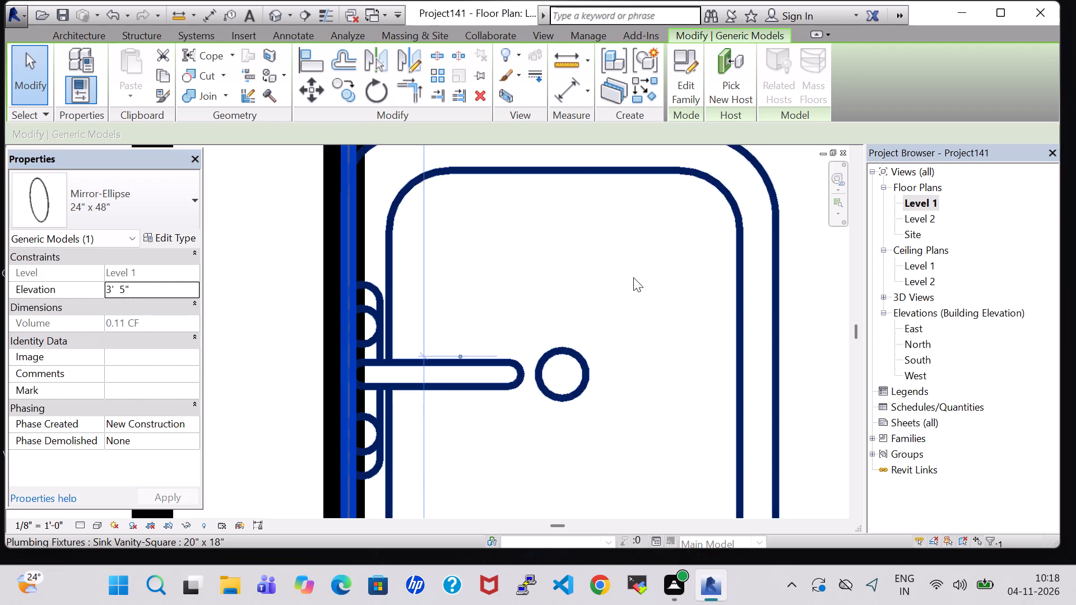
left_click(633, 277)
scroll(633, 278, "down", 5)
left_click(750, 314)
In the 3D view, place a round floor drain matching the master bath's on the Level 1 work plane, in front of the toilet beside the partition.
scroll(749, 315, "down", 3)
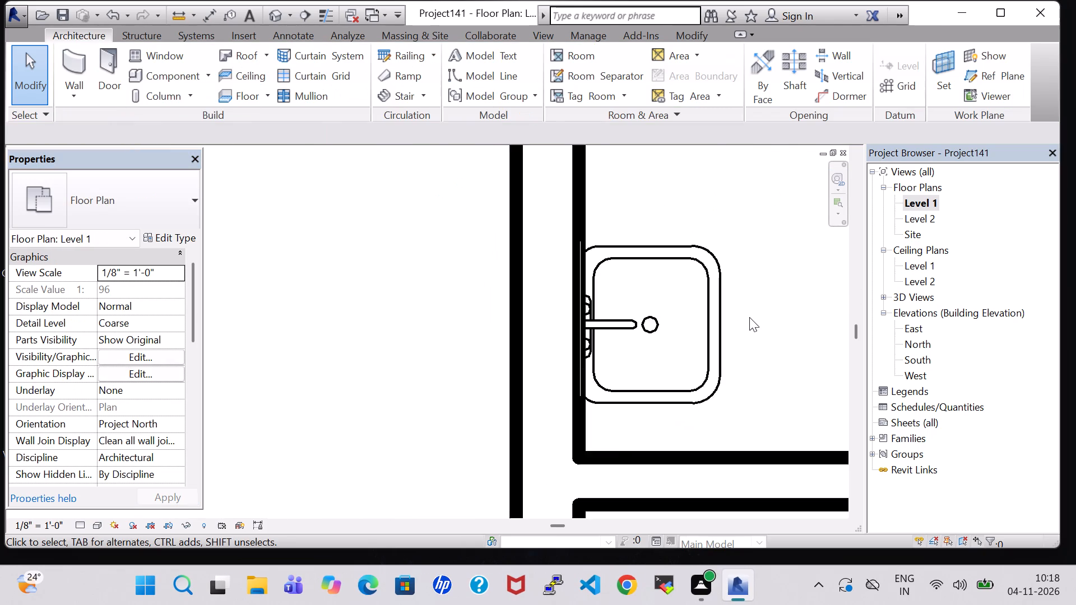
scroll(749, 317, "down", 3)
middle_click_drag(762, 301, 658, 440)
scroll(653, 435, "down", 5)
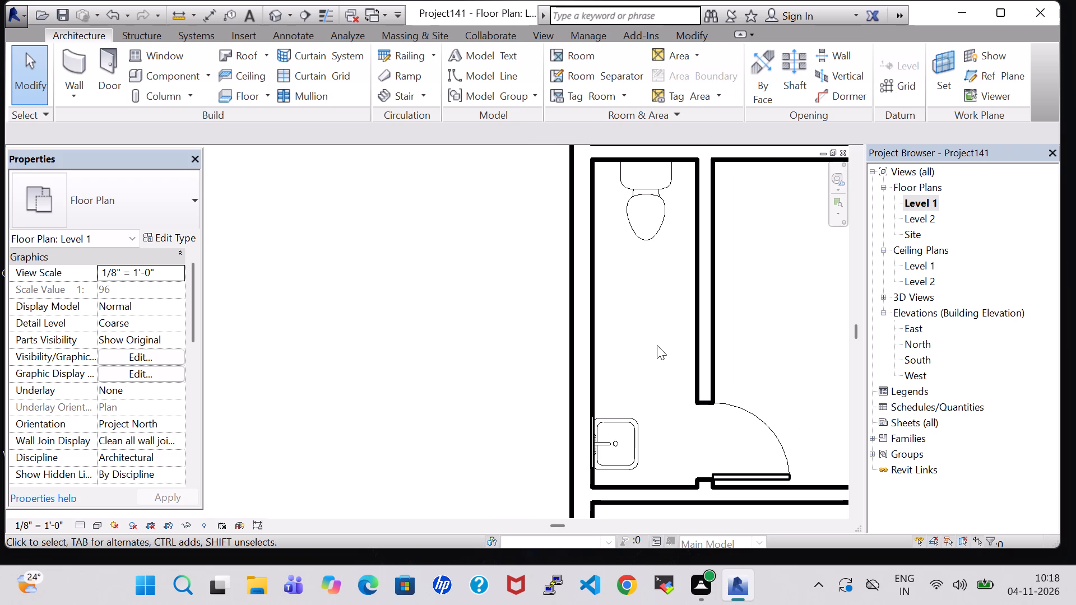
middle_click_drag(657, 345, 654, 382)
left_click(270, 17)
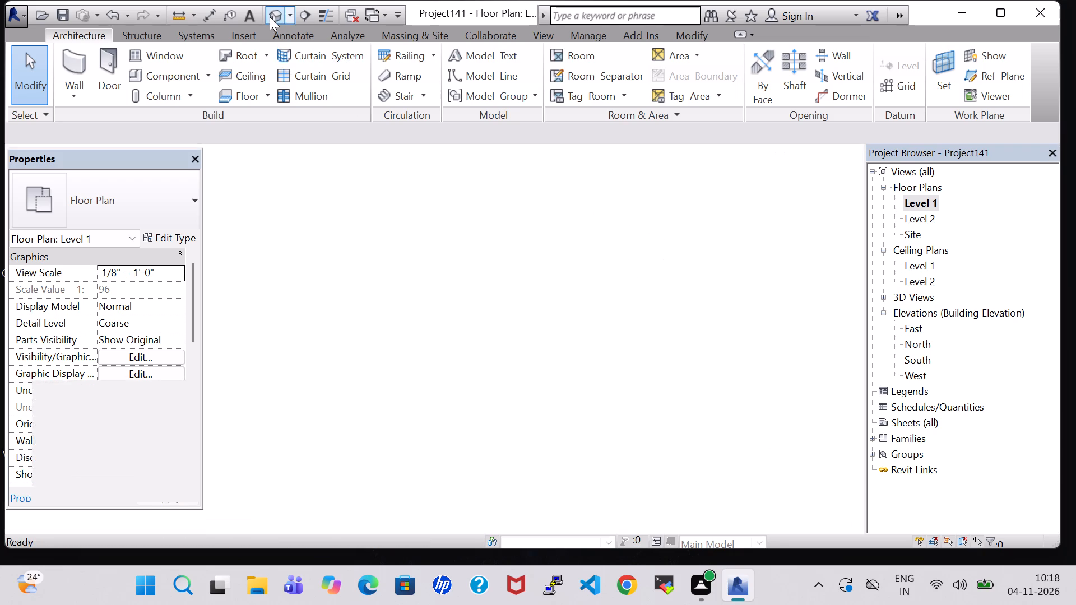
middle_click_drag(509, 239, 504, 401)
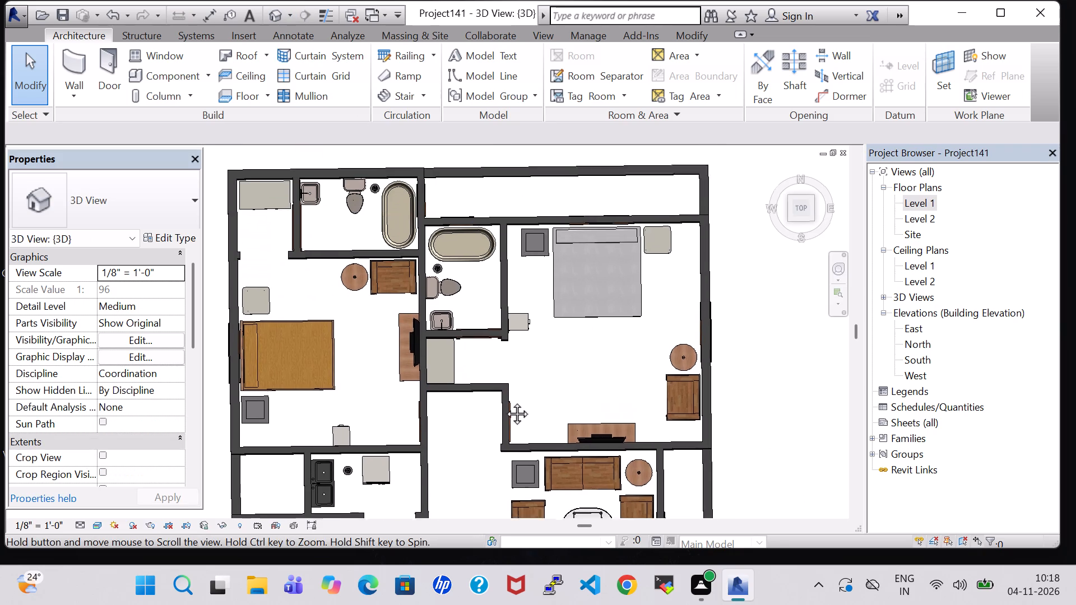
middle_click_drag(504, 401, 503, 411)
left_click(435, 323)
right_click(435, 323)
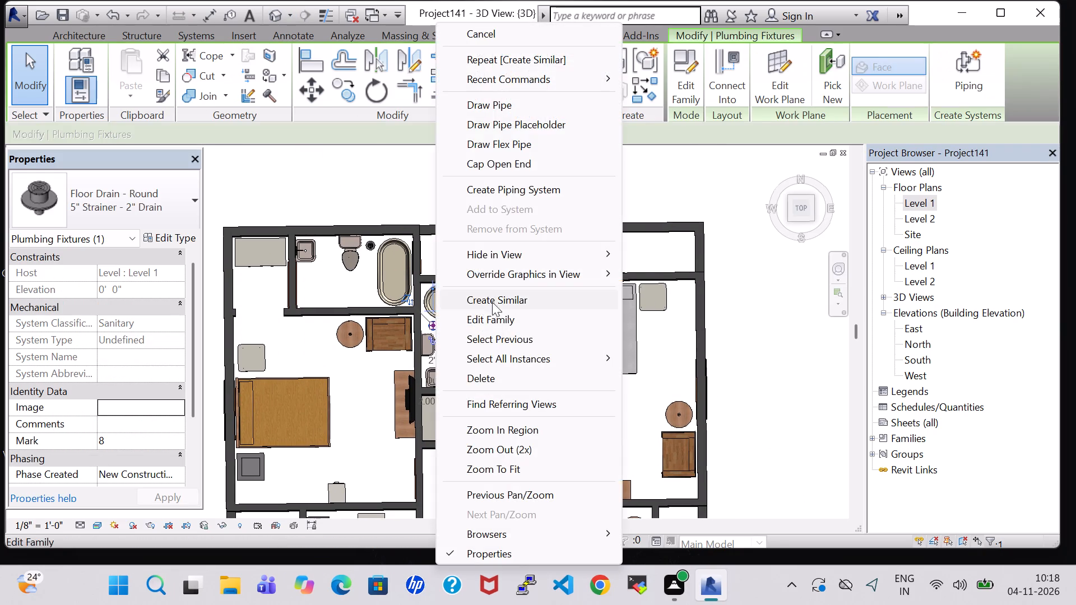
left_click(496, 294)
middle_click_drag(433, 433, 568, 150)
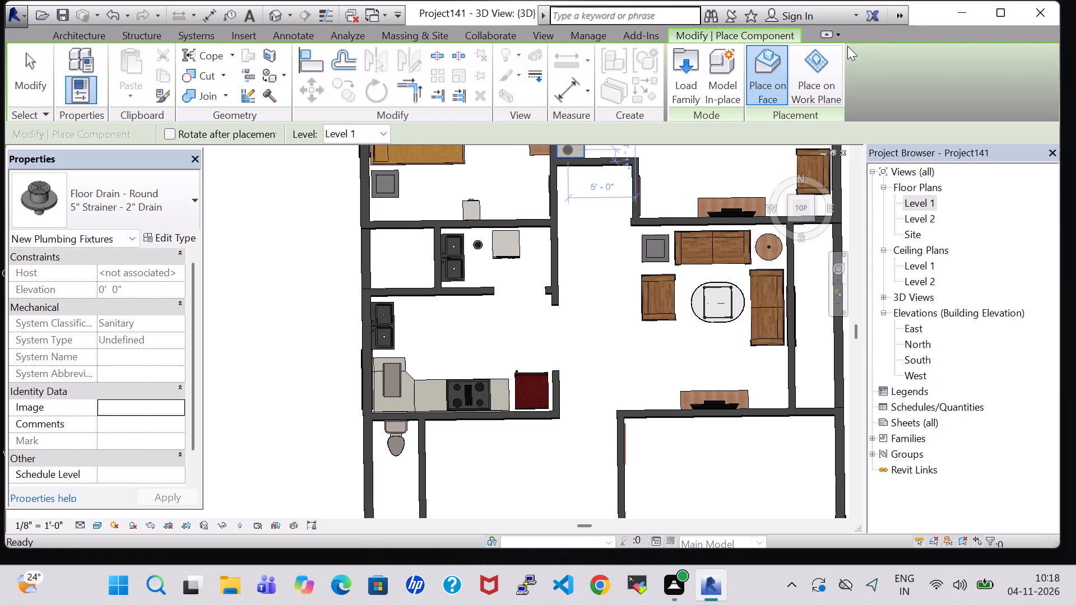
left_click(823, 78)
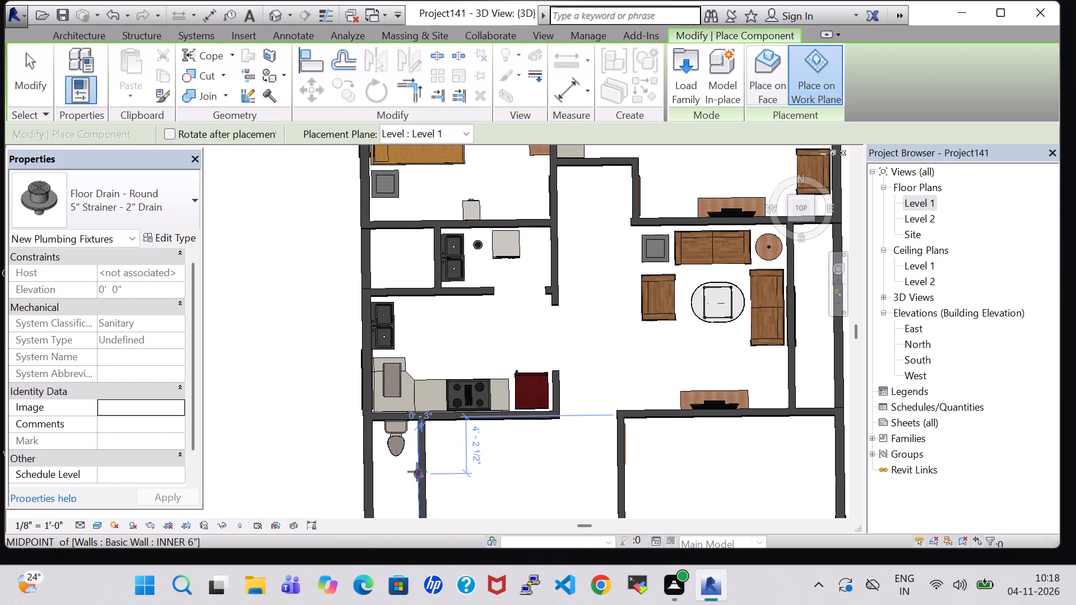
left_click(410, 468)
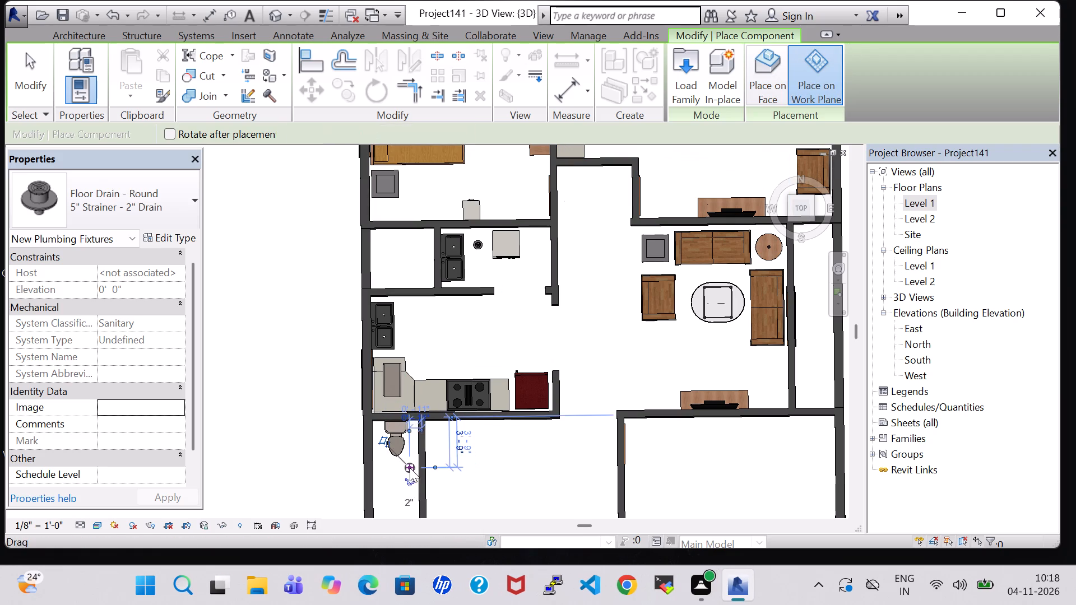
middle_click_drag(461, 489, 487, 345)
scroll(487, 345, "up", 2)
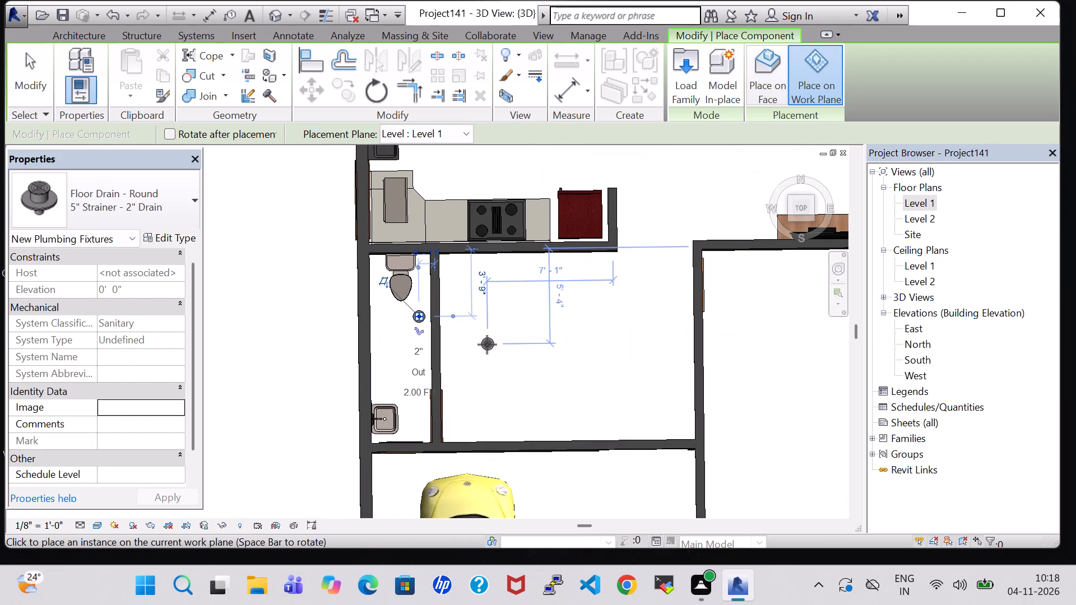
key("Escape")
key("Escape")
Place a Tub-Free Standing-3D 30" x 60" matching the existing bathroom tub at the kitchen end of the toilet room.
scroll(514, 326, "down", 5)
middle_click_drag(514, 326, 423, 497)
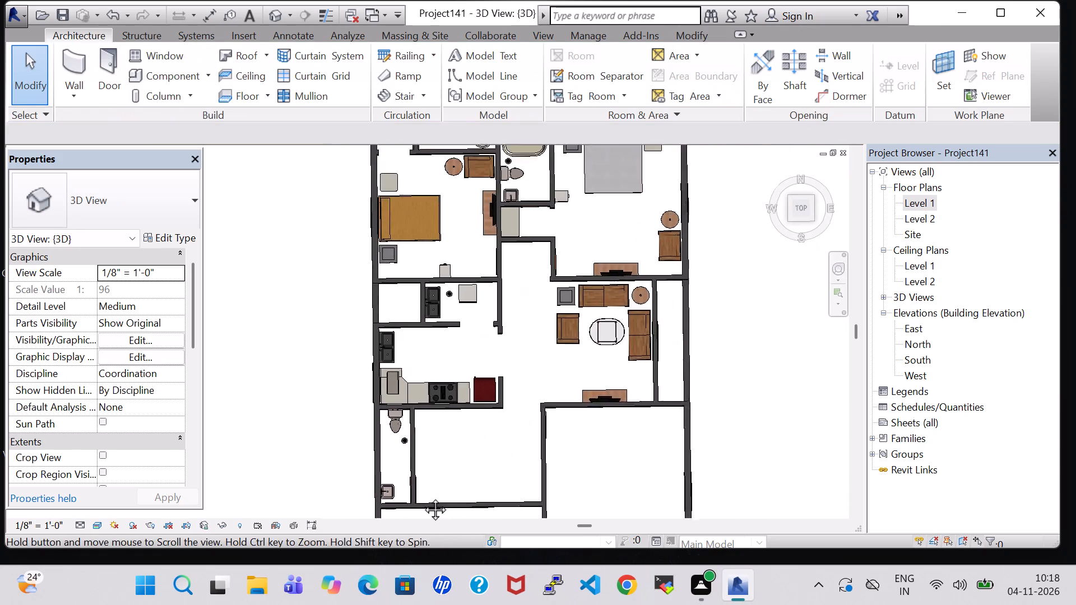
middle_click_drag(423, 497, 421, 499)
left_click(500, 204)
right_click(500, 204)
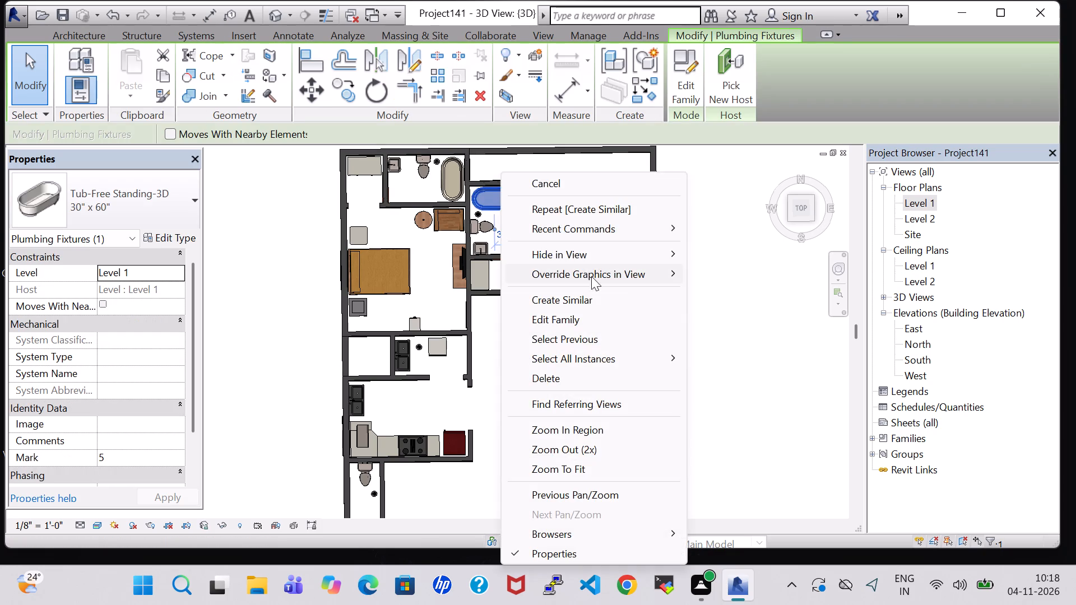
left_click(595, 296)
middle_click_drag(442, 447, 478, 285)
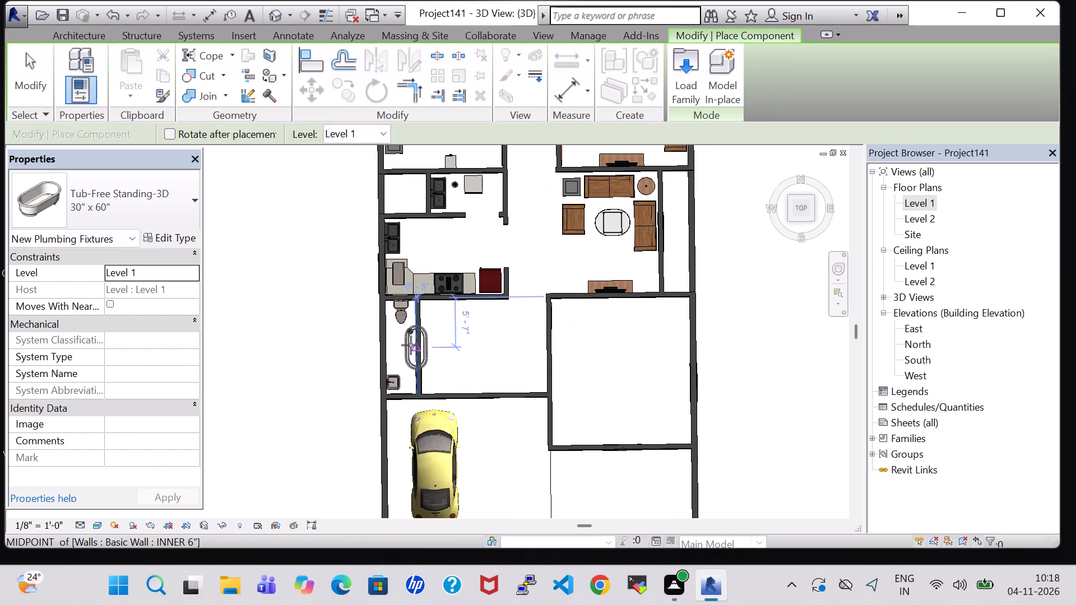
scroll(401, 337, "up", 7)
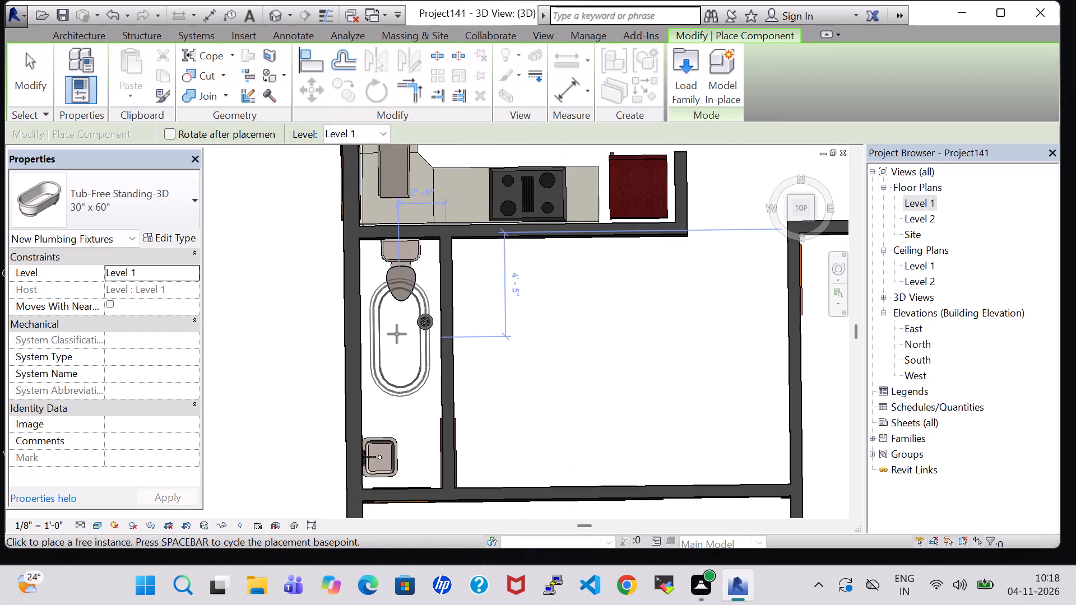
left_click(399, 305)
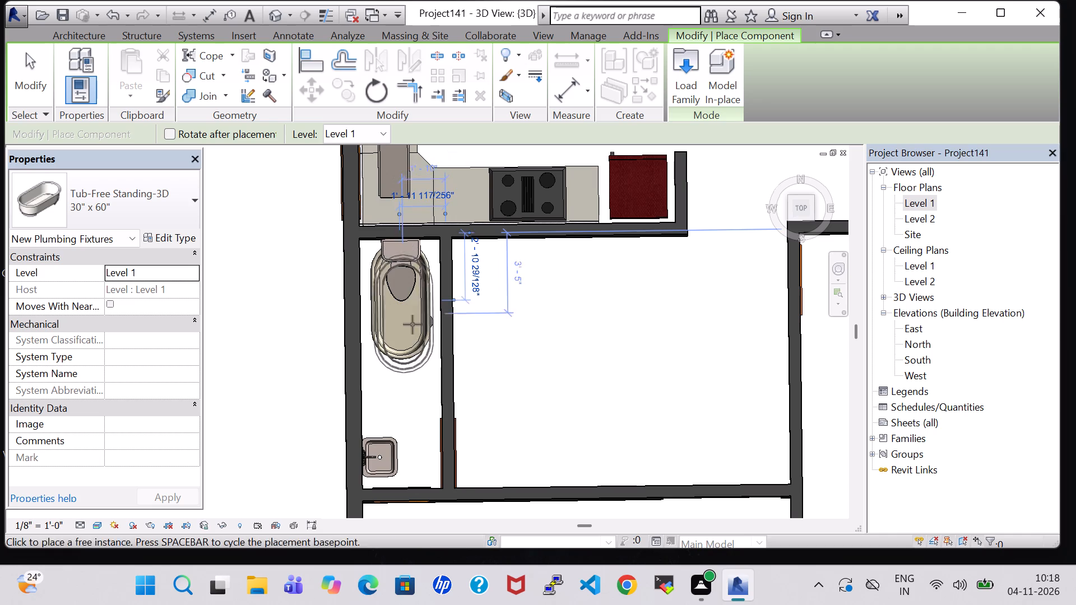
key("Escape")
key("Escape")
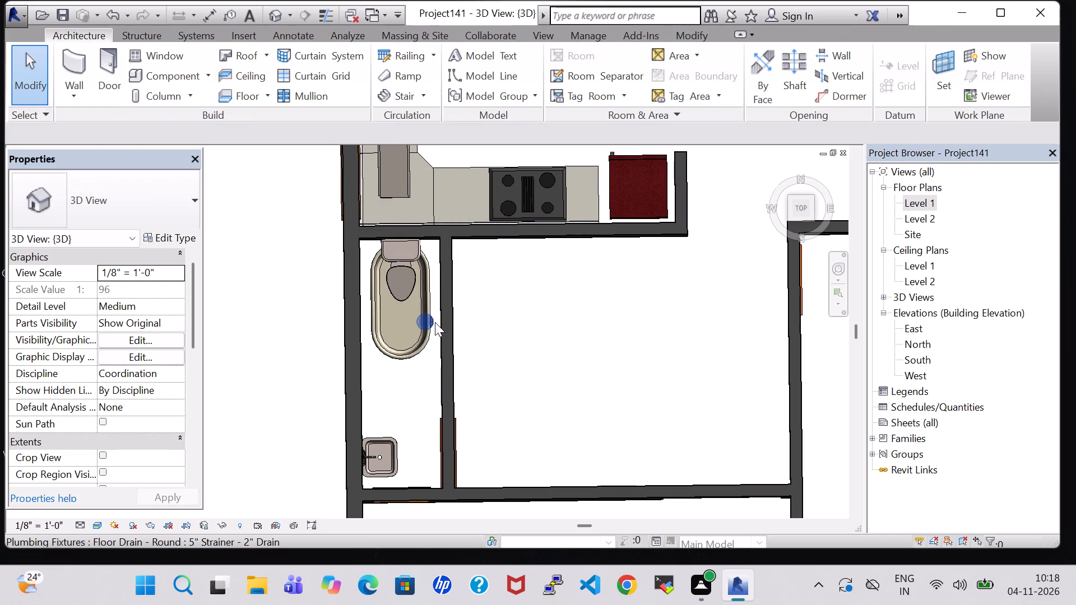
Nudge the toilet room's floor drain past the tub toward the sink, about 6' 1" from the kitchen wall and slightly closer to the partition.
left_click(435, 322)
key("Down")
key("Down")
key("Down")
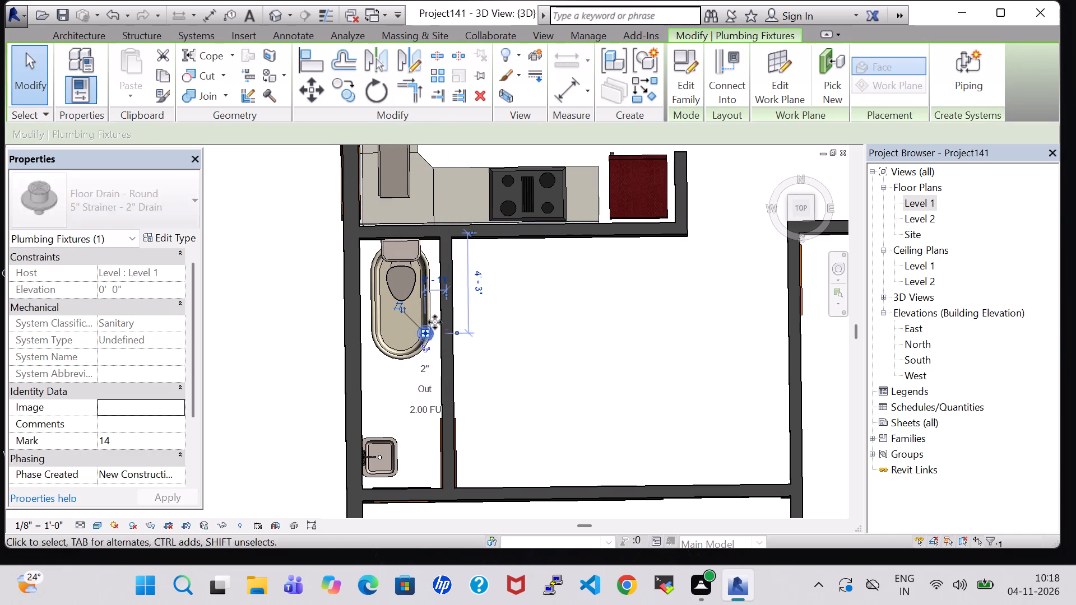
key("Down")
key("Down")
key("Down")
key("Down")
key("Down")
key("Down")
key("Down")
key("Down")
key("Down")
key("Down")
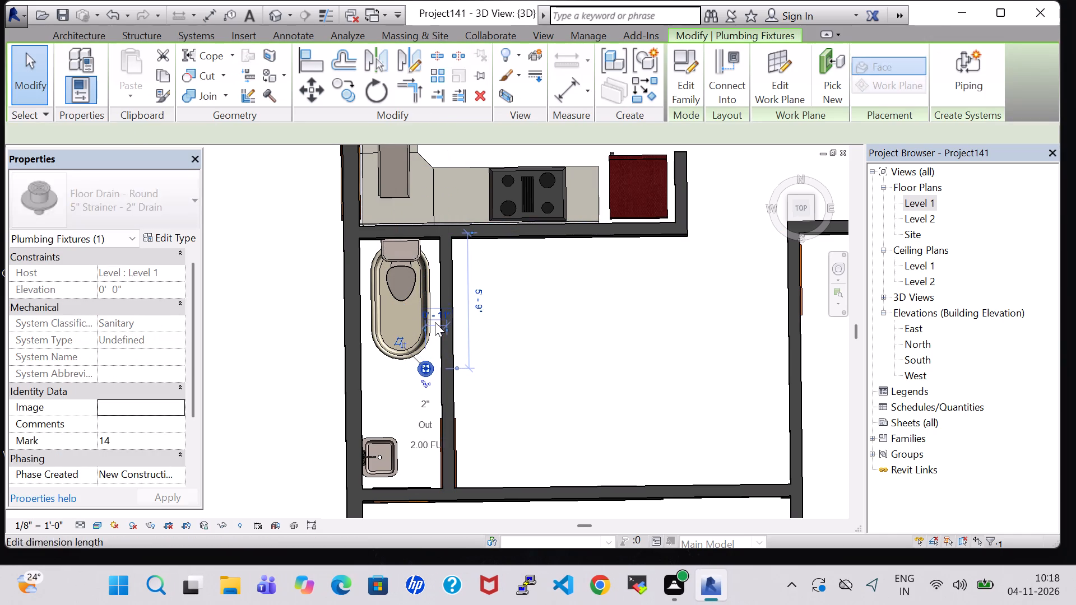
key("Down")
key("Right")
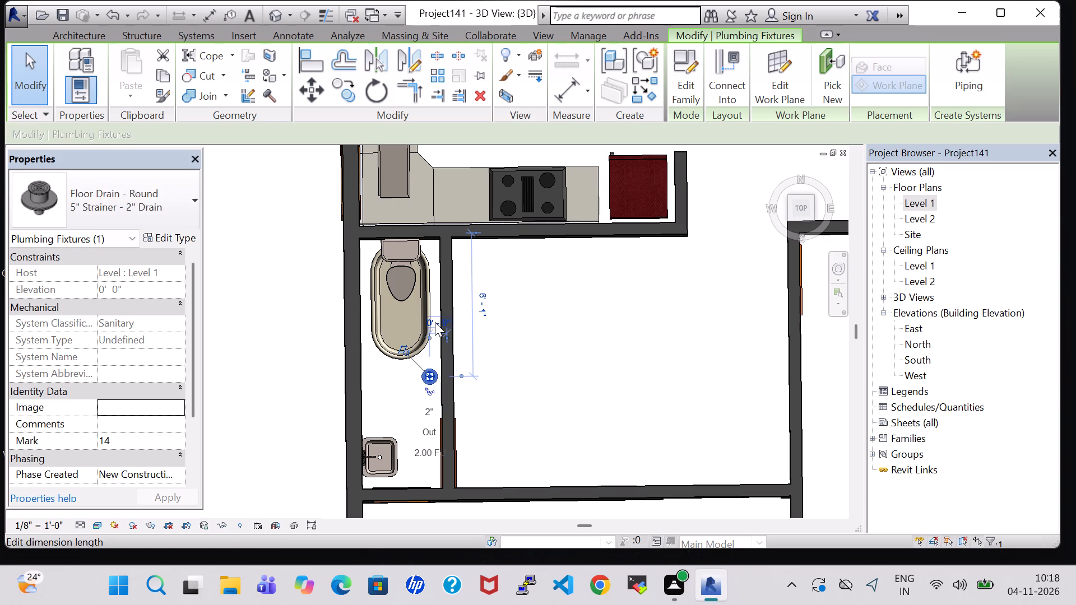
left_click(523, 295)
Place a rotated Toilet-Domestic-3D matching the existing one against the toilet room's outer wall, between the tub and the sink.
left_click(409, 277)
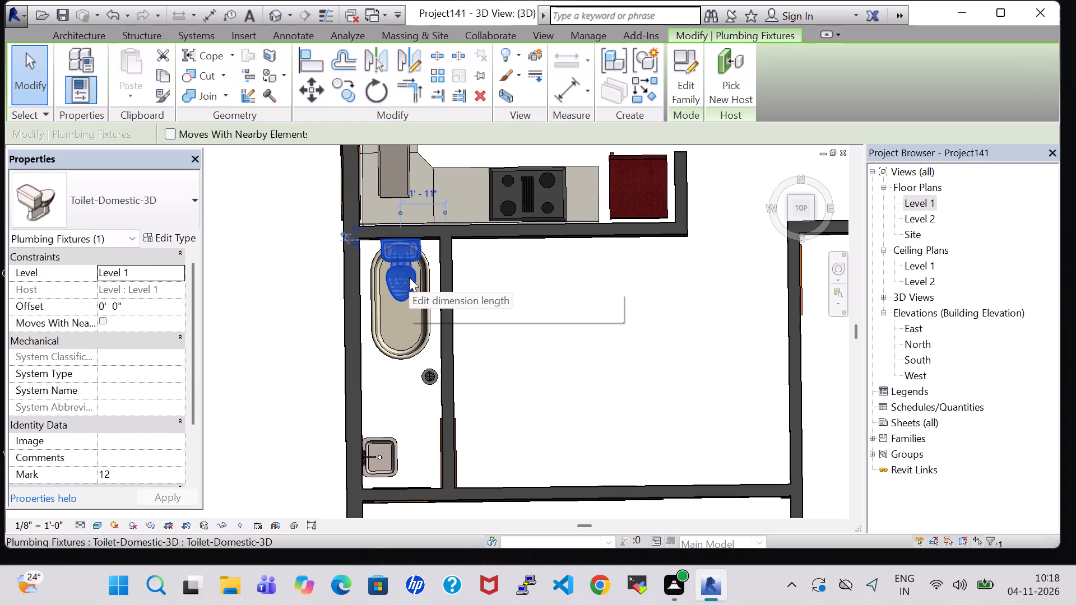
right_click(409, 277)
left_click(444, 297)
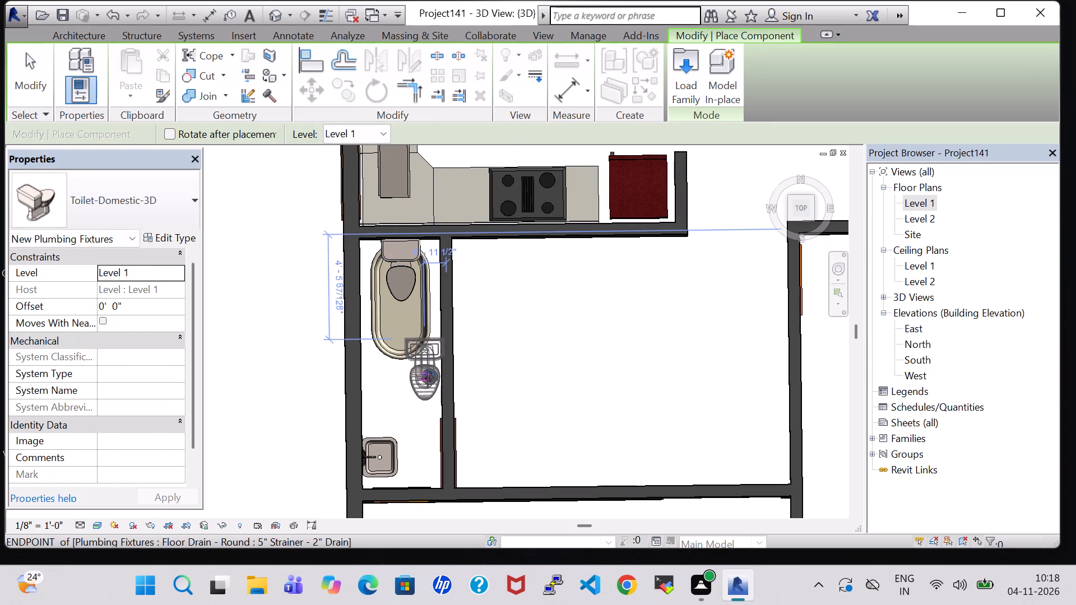
key("space")
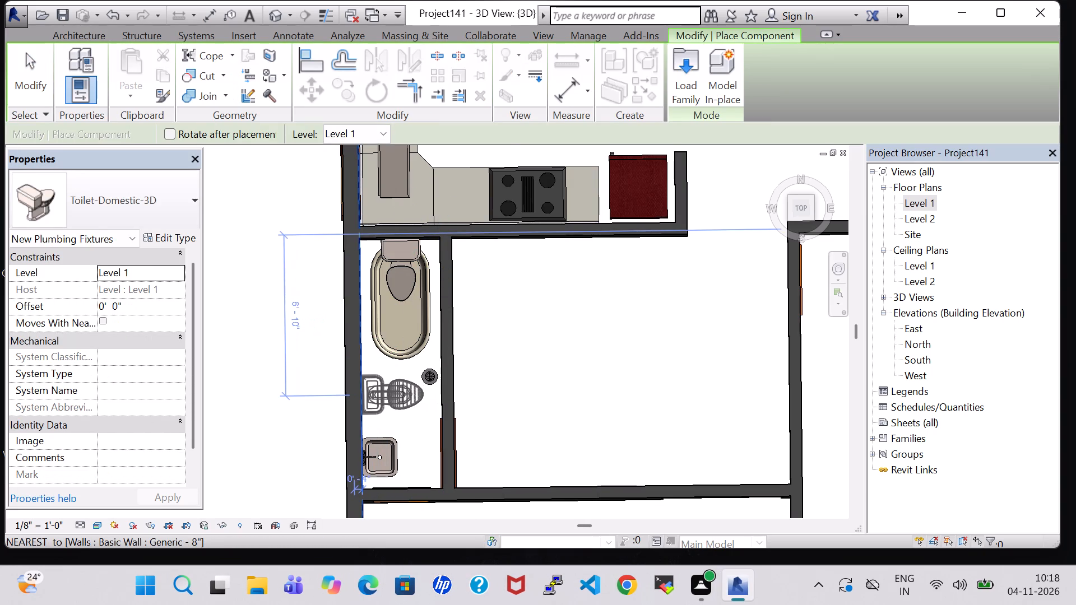
scroll(402, 394, "up", 3)
left_click(402, 394)
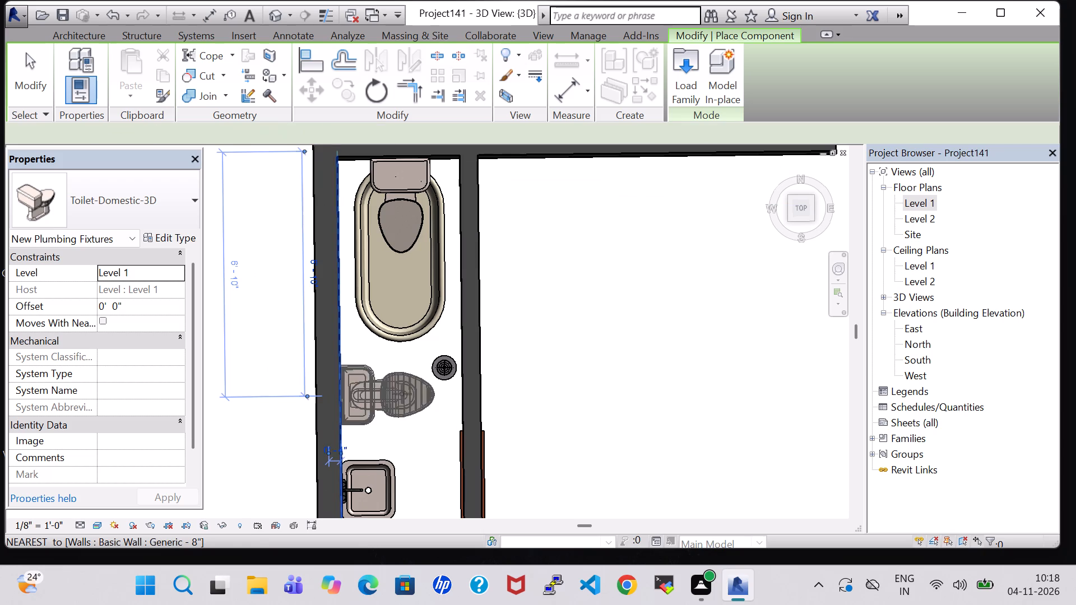
key("Escape")
key("Escape")
Delete the original toilet that overlaps the tub at the kitchen wall.
left_click(406, 222)
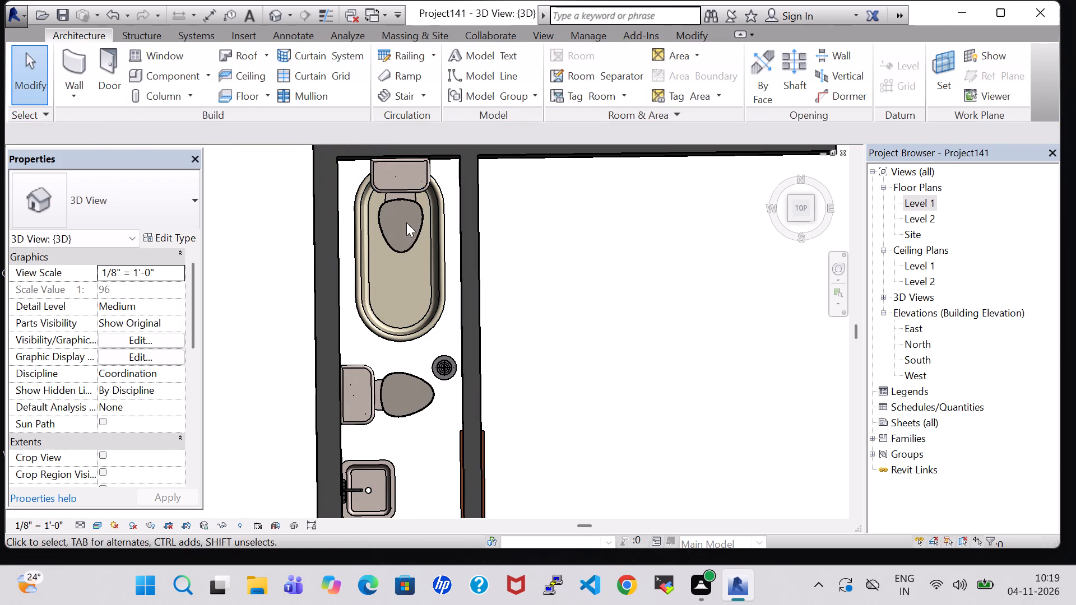
left_click(404, 185)
key("Delete")
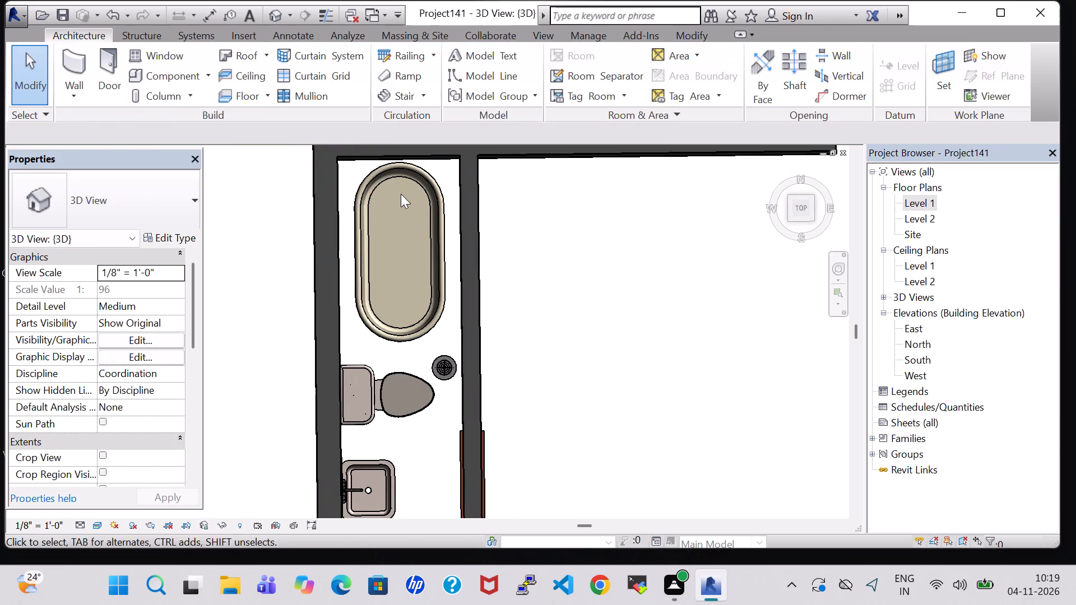
left_click(539, 302)
Nudge the toilet room's floor drain back toward the tub, to about 5' 7" from the kitchen wall.
left_click(443, 366)
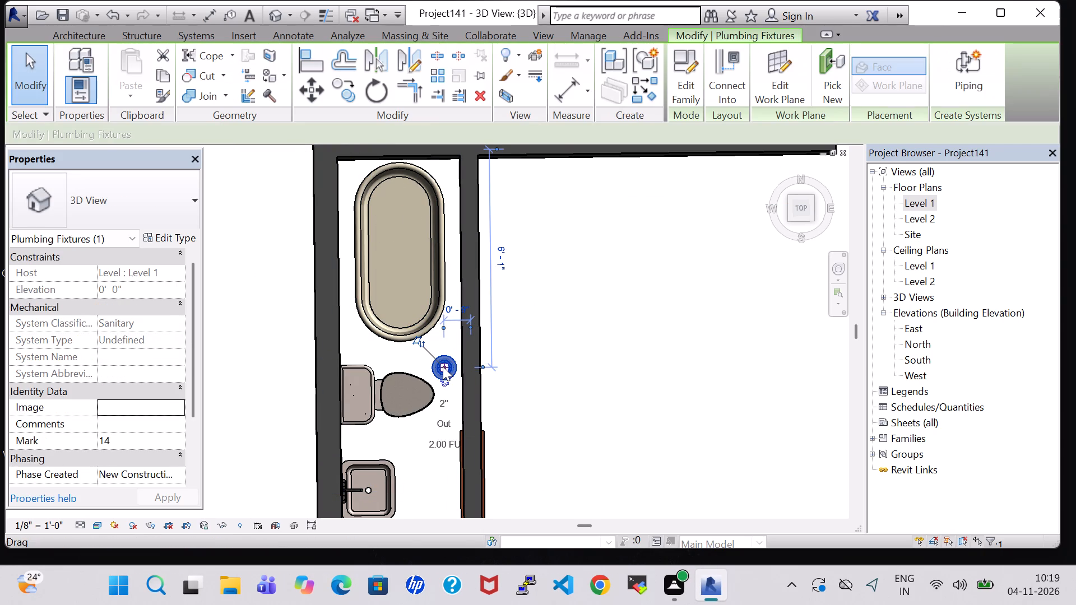
key("Up")
key("Up")
key("Up")
key("Up")
key("Up")
key("Up")
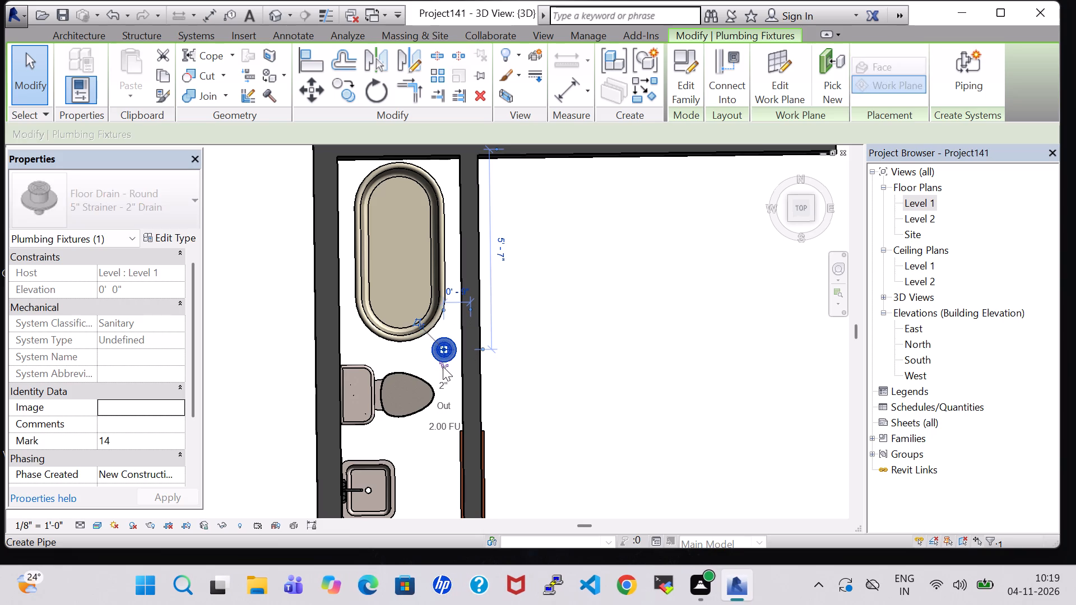
left_click(599, 357)
Examine the toilet room's tub, toilet, sink, mirror and floor drain in 3D from several angles.
left_click(274, 14)
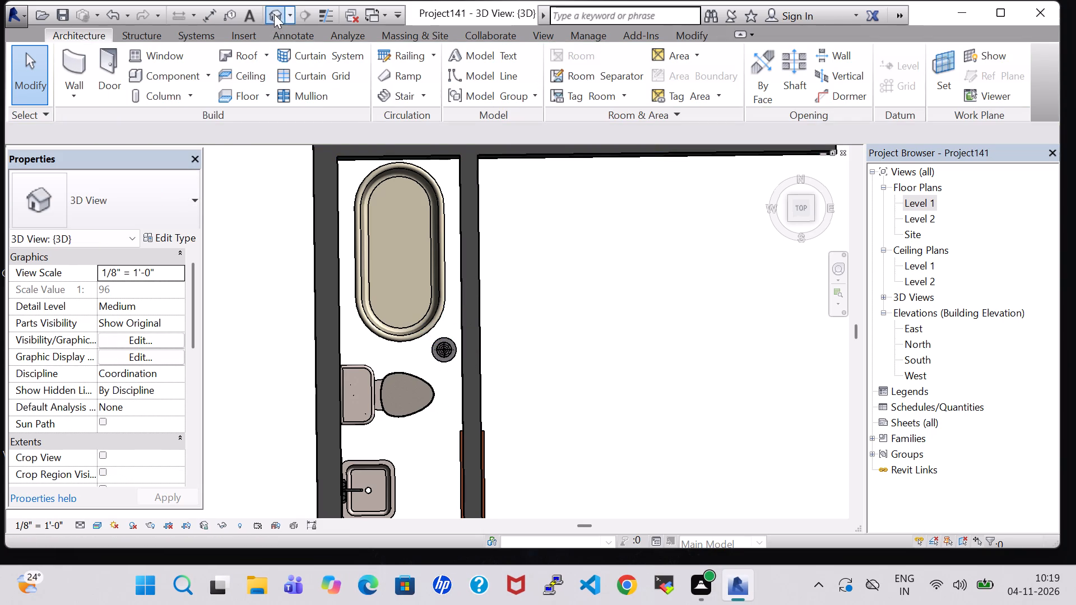
scroll(536, 369, "up", 1)
middle_click_drag(536, 369, 489, 294)
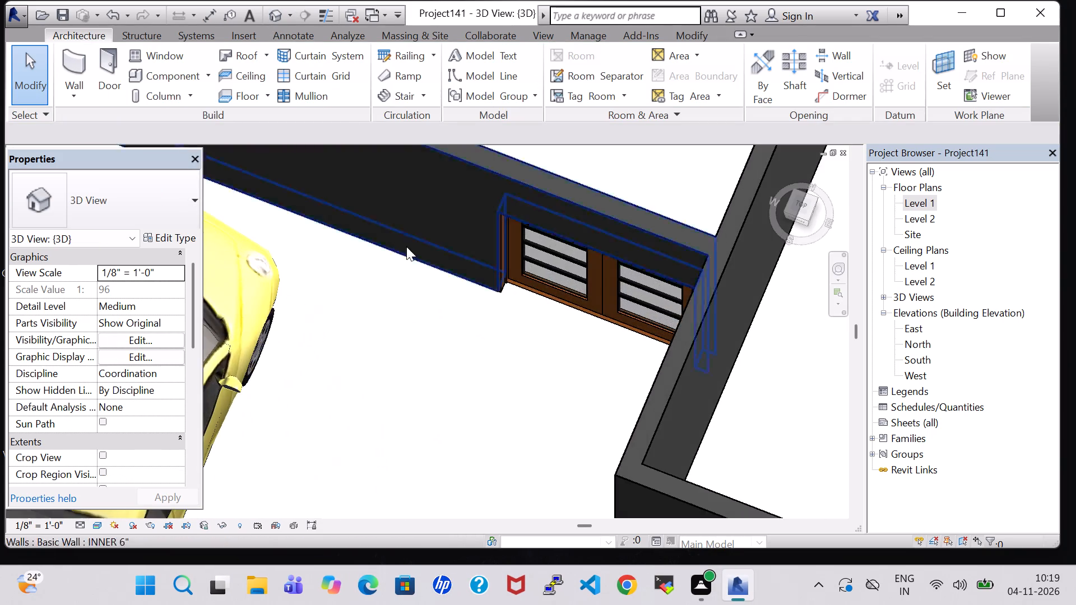
middle_click_drag(374, 213, 488, 604)
middle_click_drag(353, 375, 577, 352)
middle_click(540, 289)
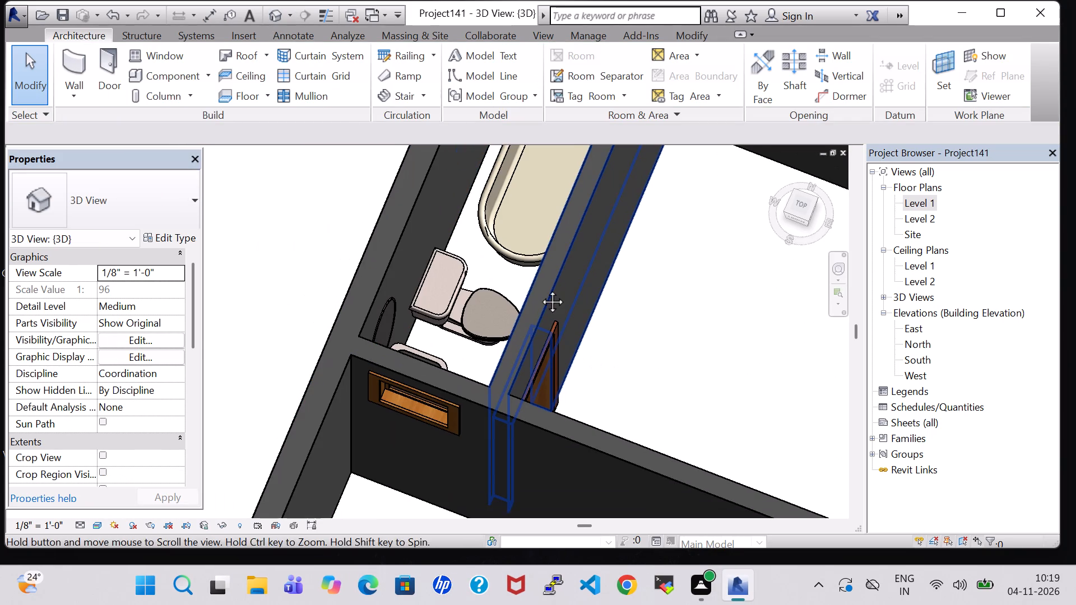
middle_click_drag(539, 246, 519, 270)
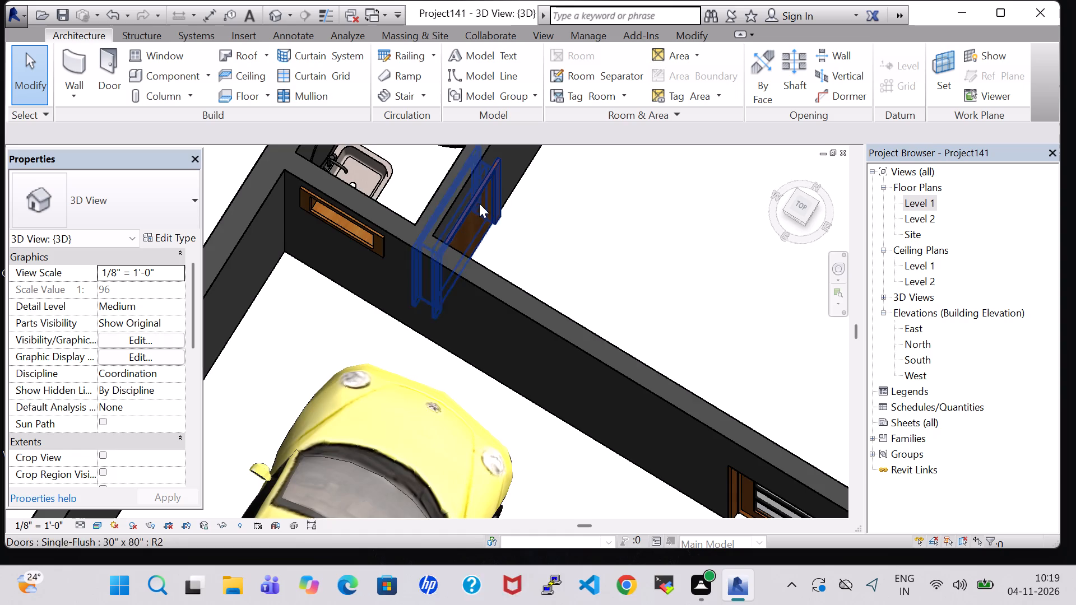
middle_click_drag(488, 207, 448, 227, "shift")
middle_click_drag(559, 194, 384, 529)
scroll(373, 213, "up", 1)
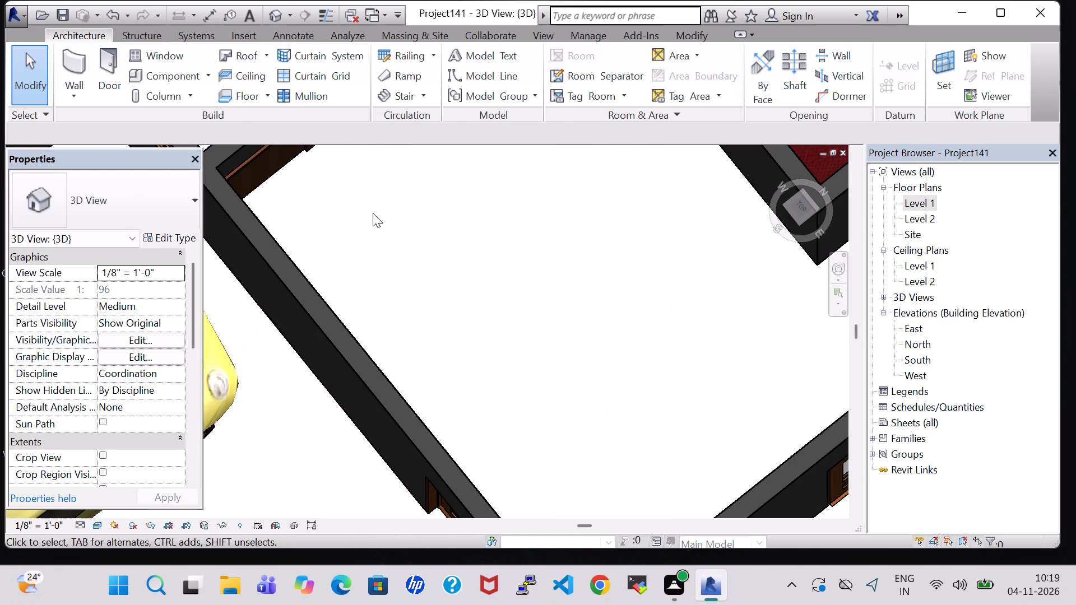
middle_click_drag(372, 207, 456, 509)
scroll(456, 506, "up", 1)
middle_click_drag(448, 421, 412, 411)
middle_click_drag(389, 290, 526, 541)
middle_click_drag(442, 416, 416, 384)
middle_click_drag(436, 329, 386, 598)
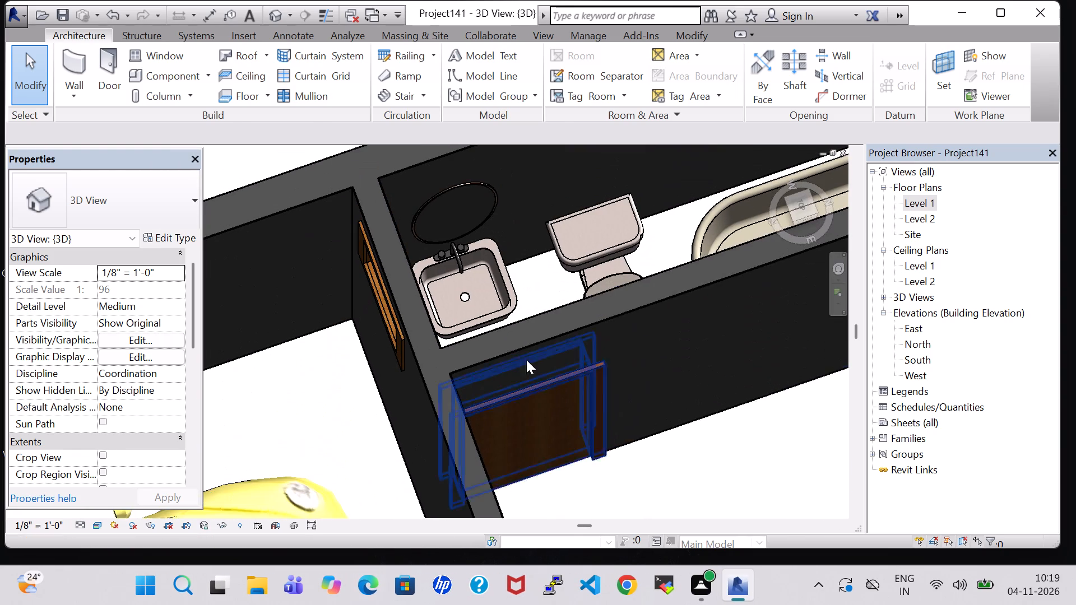
middle_click_drag(538, 286, 518, 263, "shift")
middle_click_drag(630, 227, 516, 534)
scroll(525, 361, "up", 4)
middle_click_drag(524, 337, 542, 413, "shift")
scroll(542, 413, "down", 2)
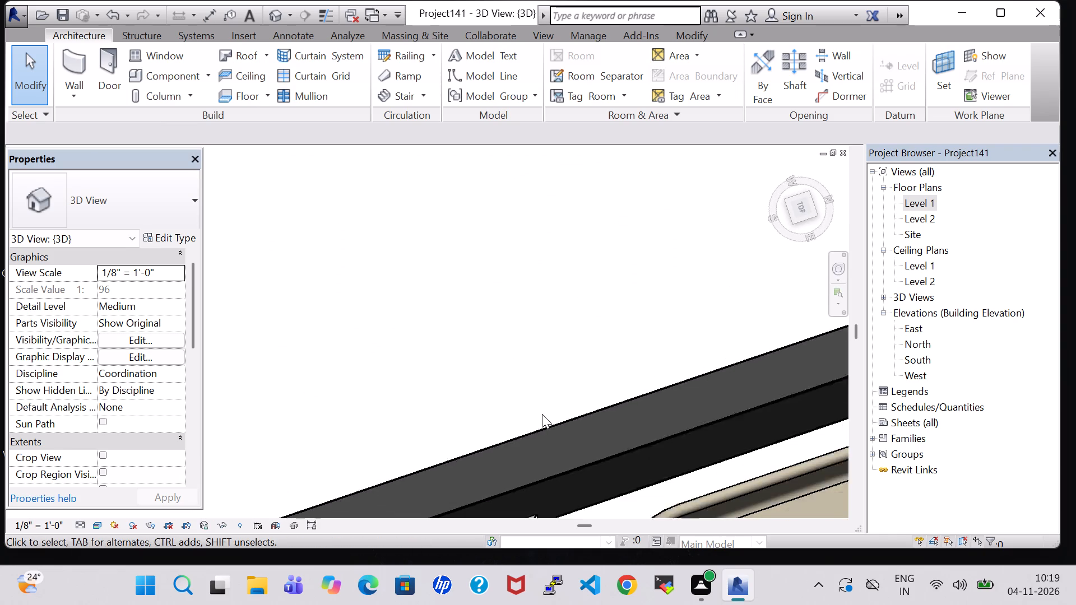
scroll(542, 414, "down", 5)
middle_click_drag(547, 471, 502, 295)
middle_click_drag(478, 320, 486, 326)
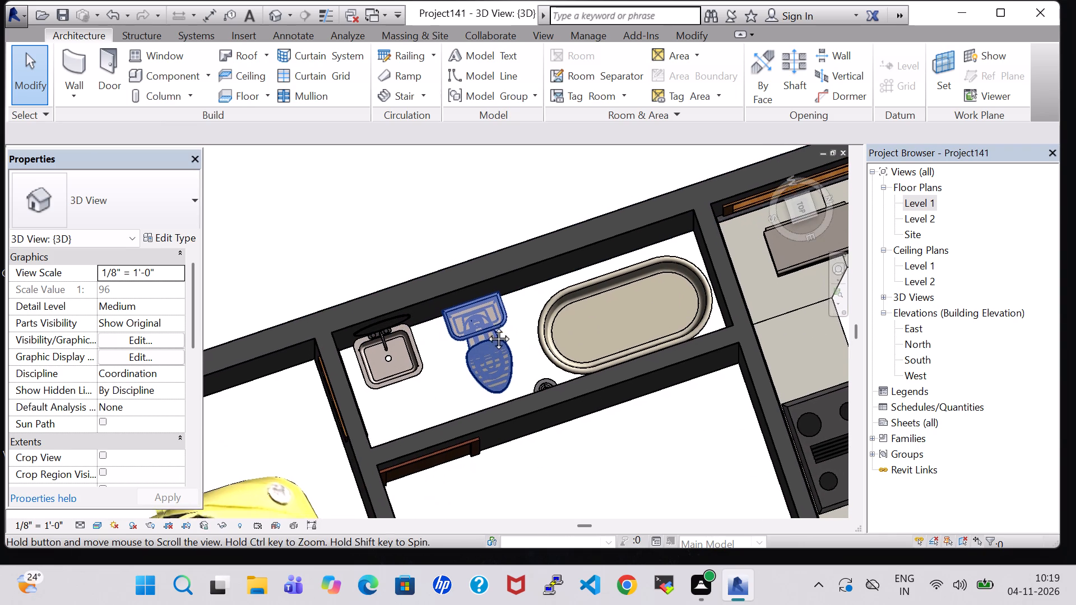
middle_click_drag(486, 326, 493, 331)
middle_click_drag(489, 337, 511, 355, "shift")
middle_click_drag(546, 412, 503, 376)
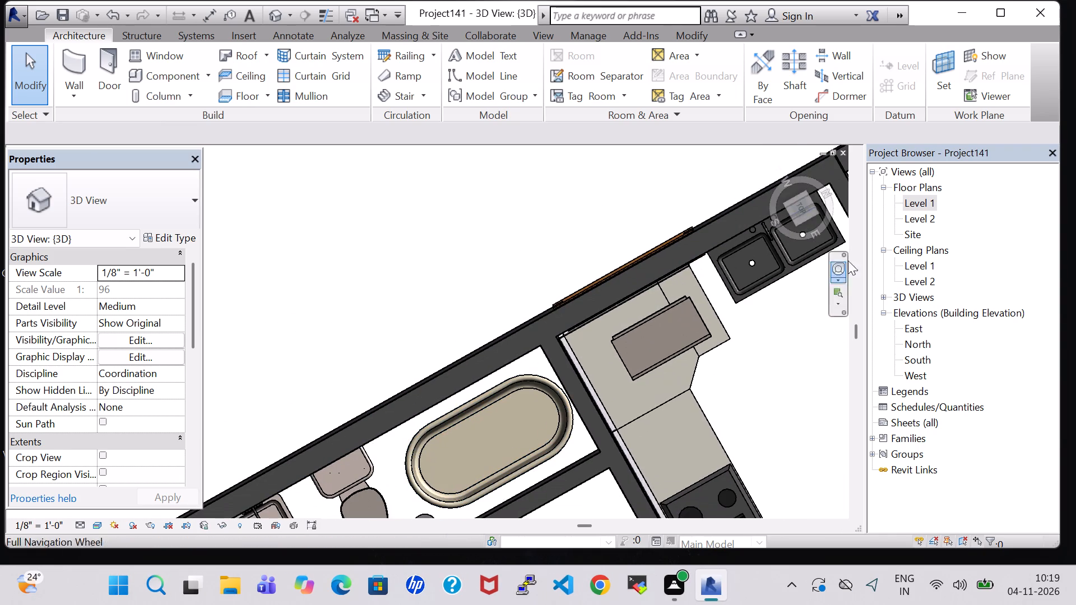
In the Level 1 floor plan, place a tagged room in the toilet room and name it P.W.D.
double_click(918, 204)
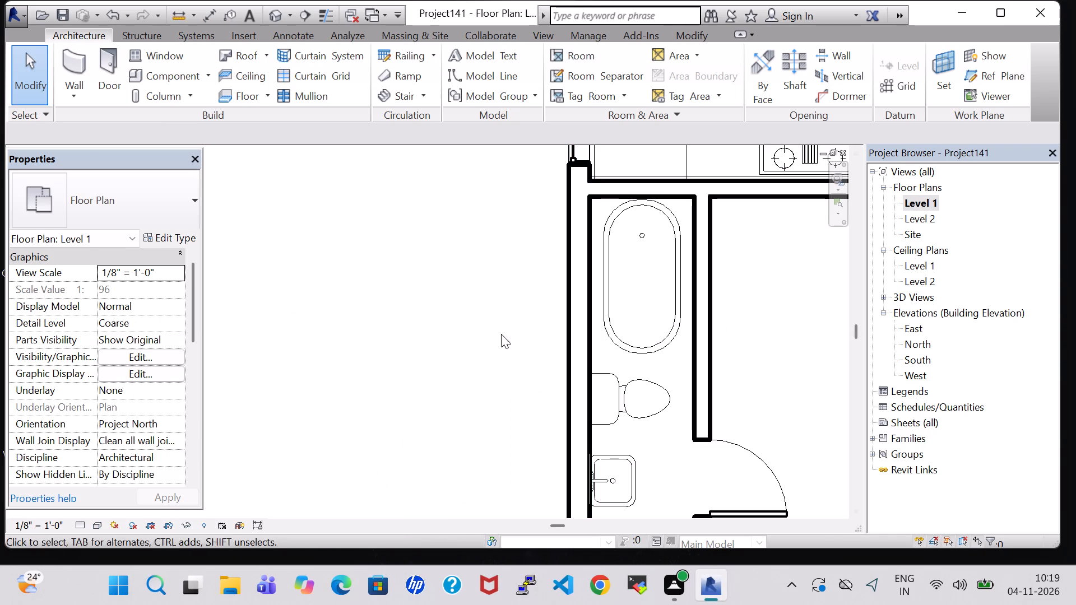
scroll(773, 324, "down", 3)
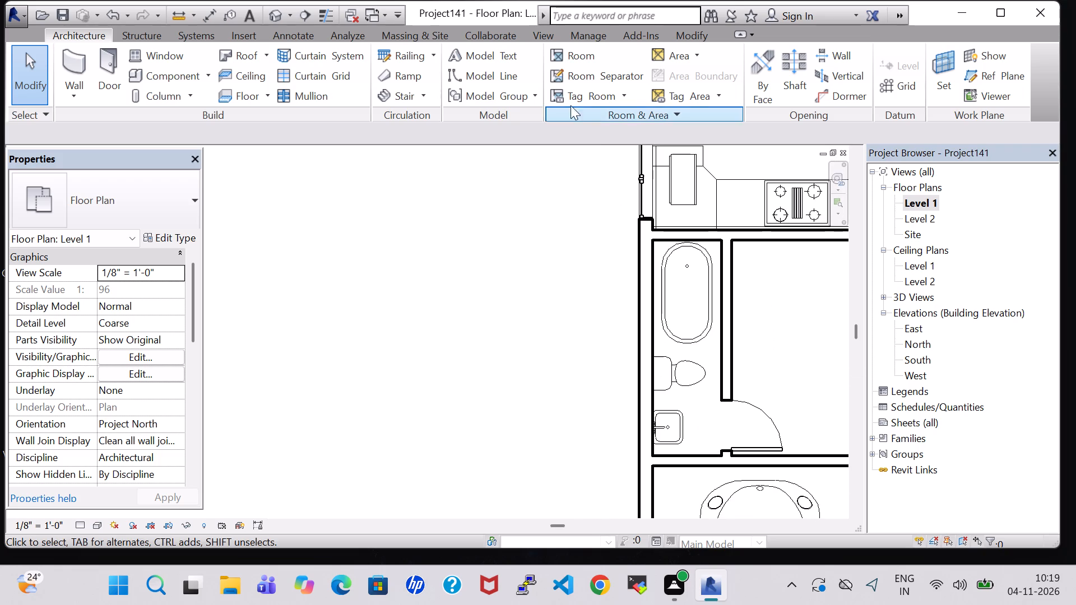
left_click(571, 63)
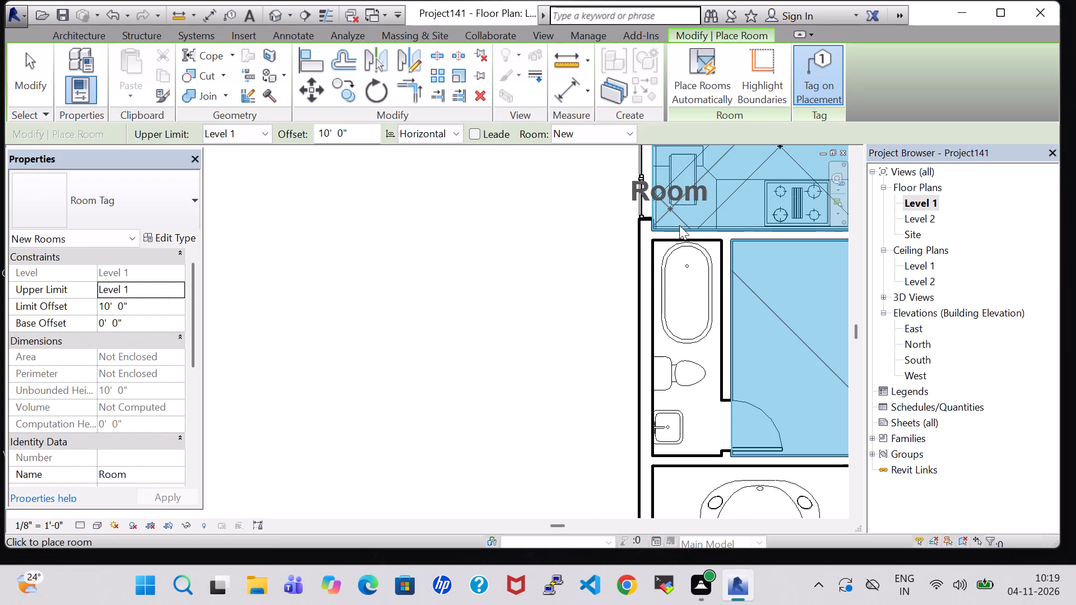
left_click(693, 348)
key("Escape")
key("Escape")
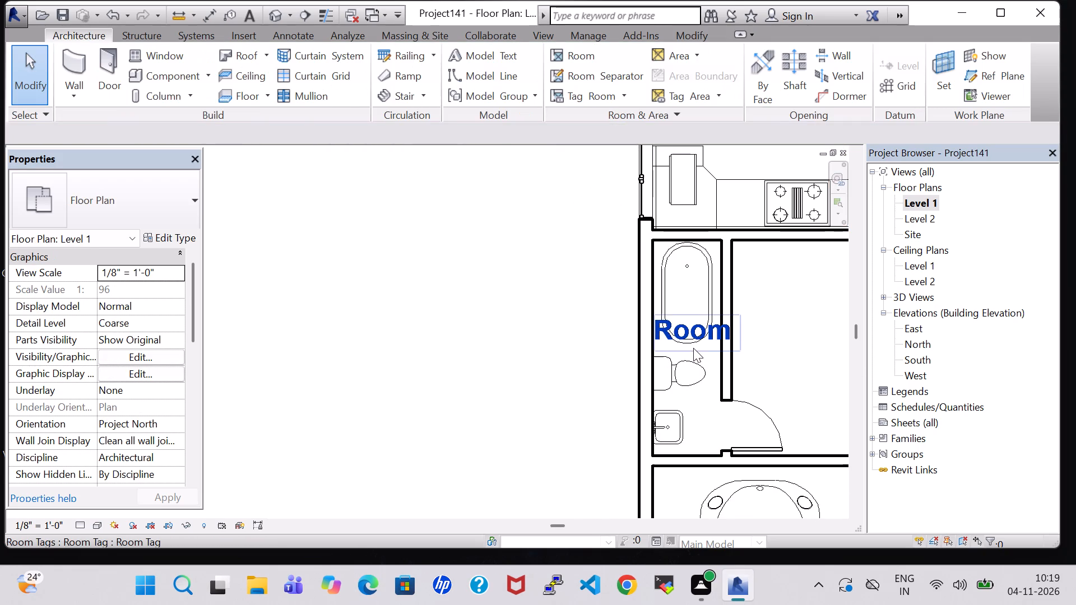
double_click(685, 334)
key("BackSpace")
type("P.W.D")
key("Return")
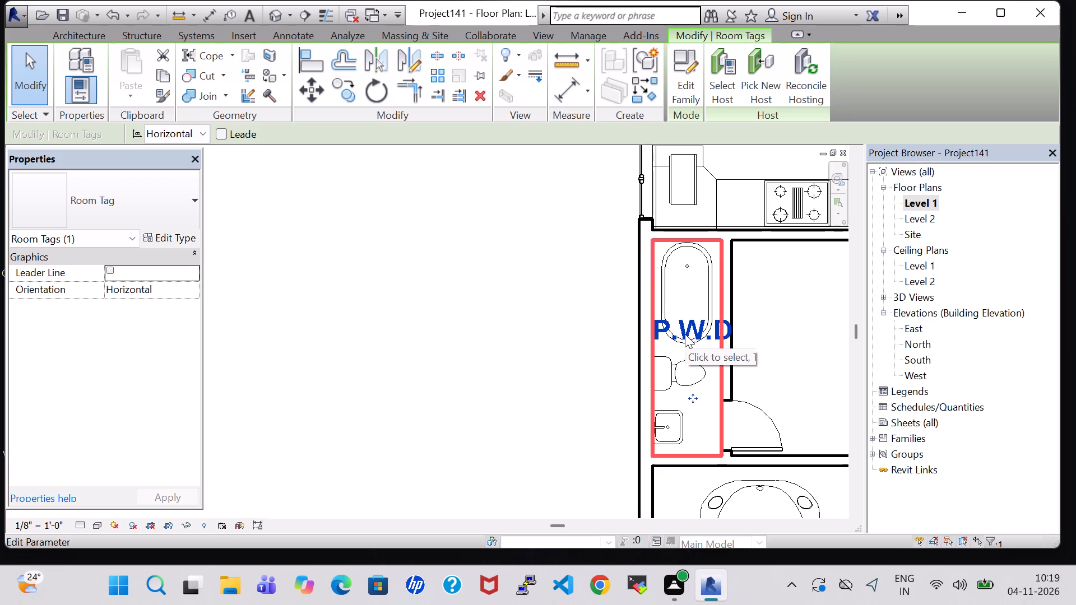
left_click(802, 286)
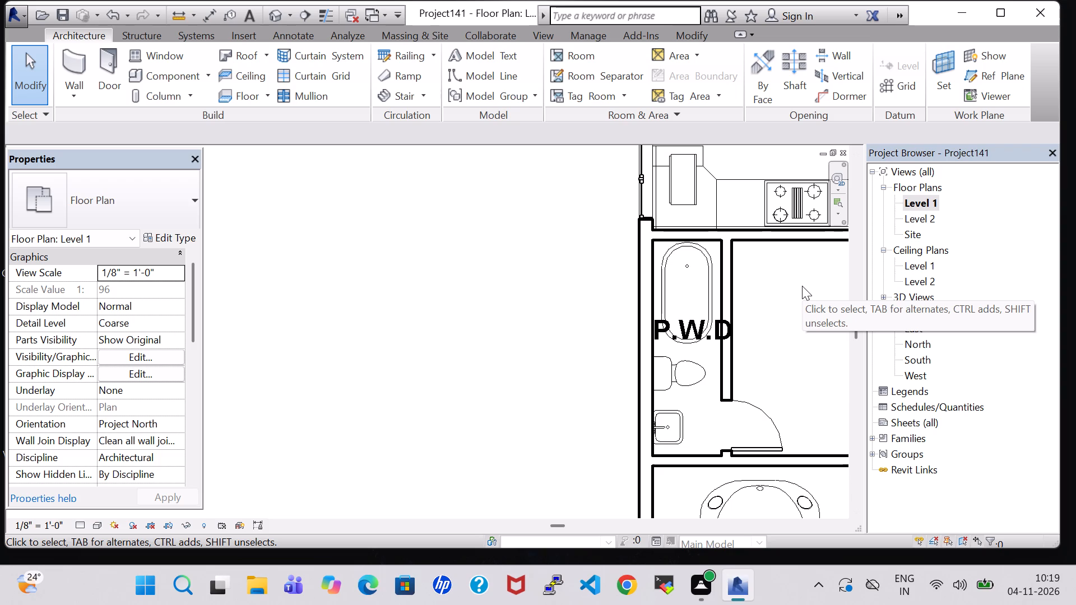
Create a U-shaped winder stair, 3' 0" wide from Level 1 to Level 2, beside the P.W.D room, opening away from its wall.
scroll(802, 286, "down", 3)
middle_click_drag(802, 286, 598, 308)
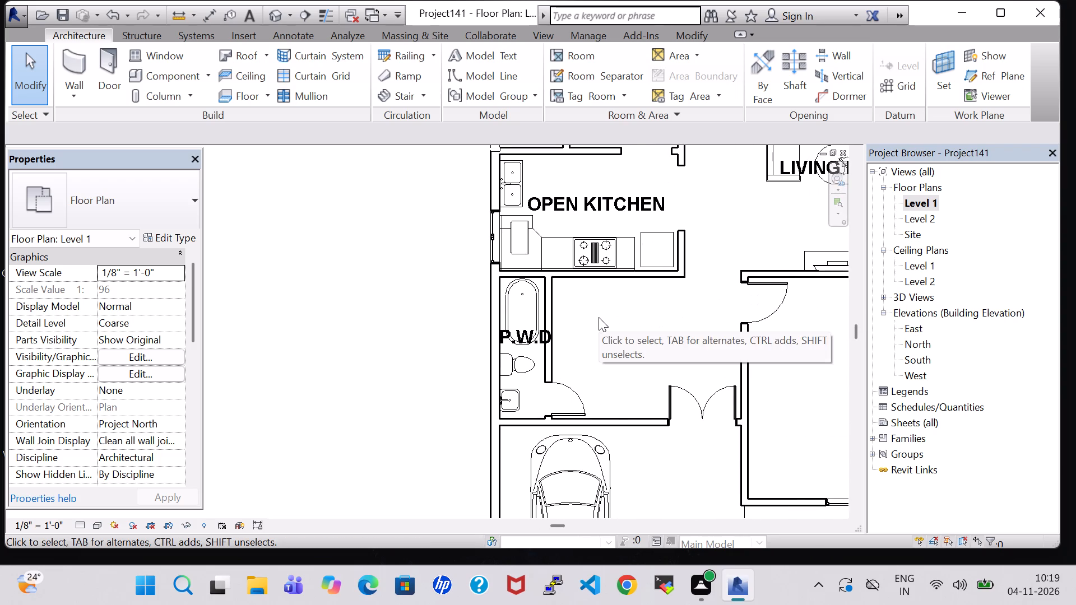
middle_click_drag(599, 317, 538, 324)
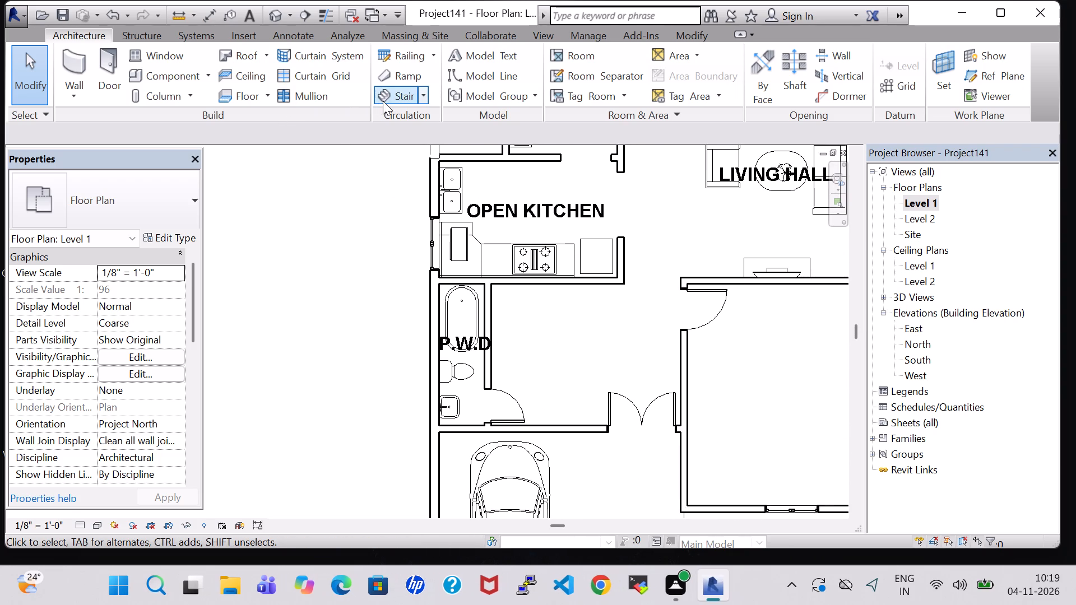
left_click(383, 101)
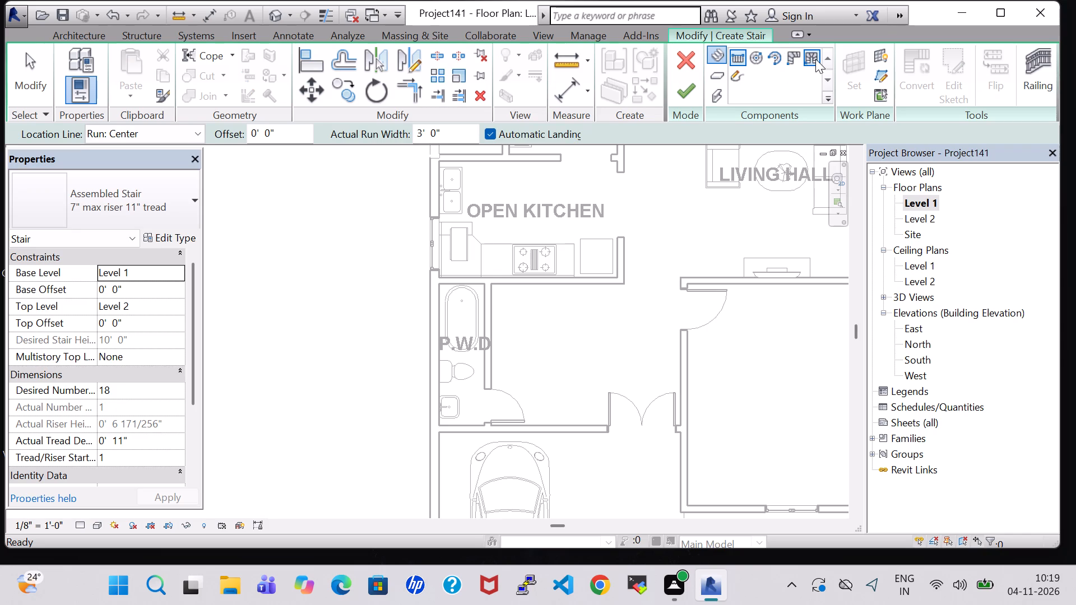
left_click(815, 59)
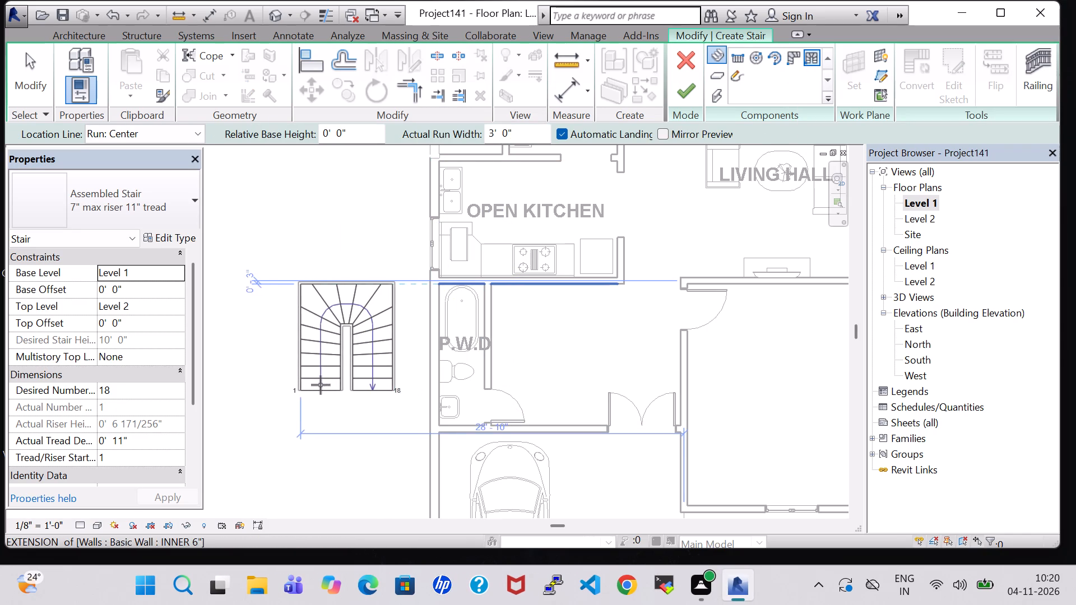
key("space")
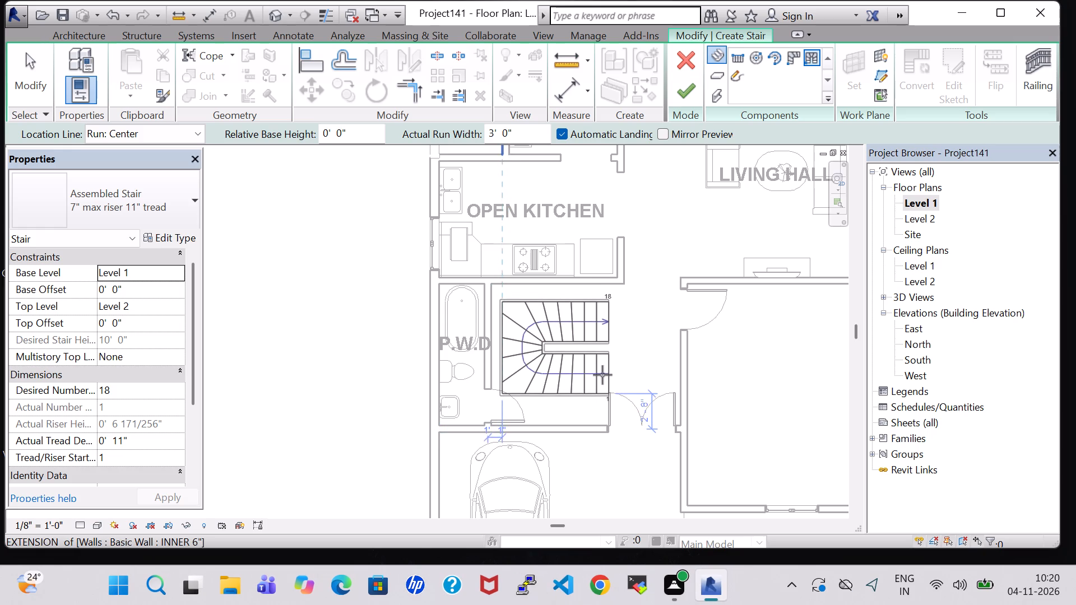
scroll(597, 377, "up", 4)
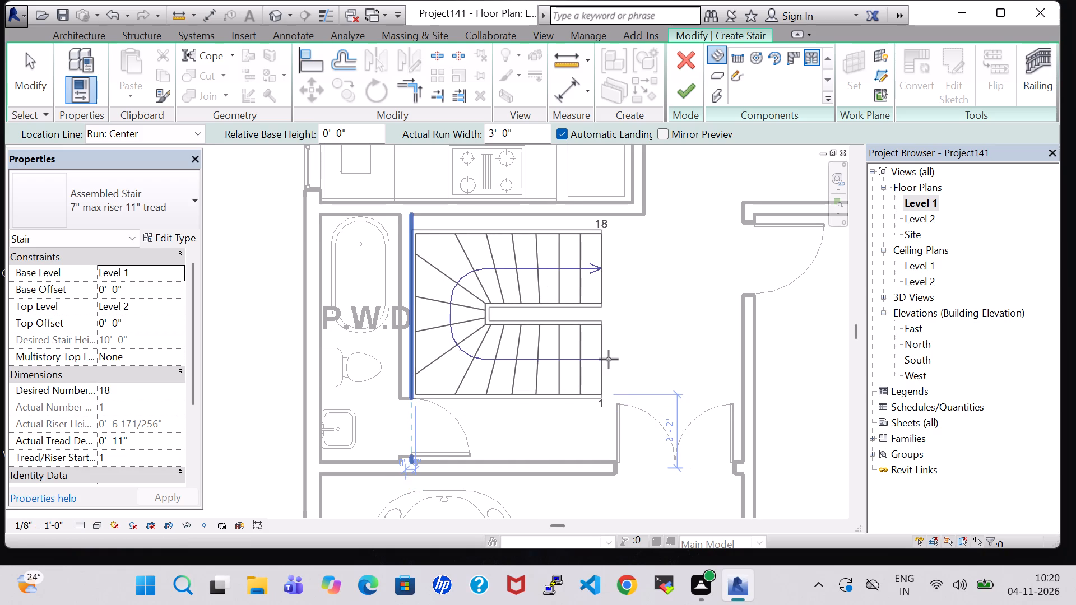
left_click(609, 359)
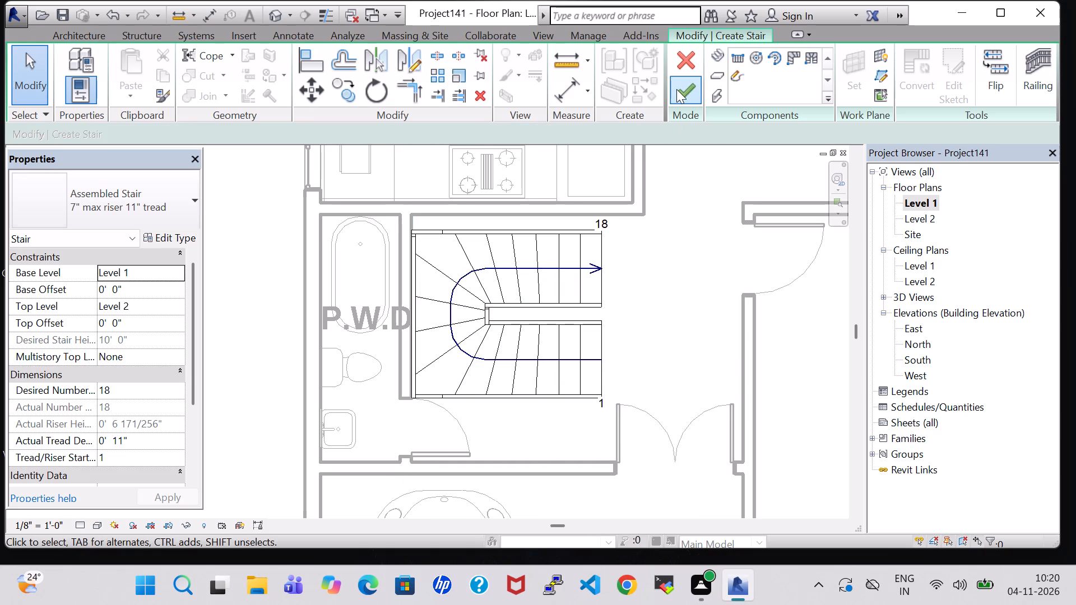
left_click(677, 89)
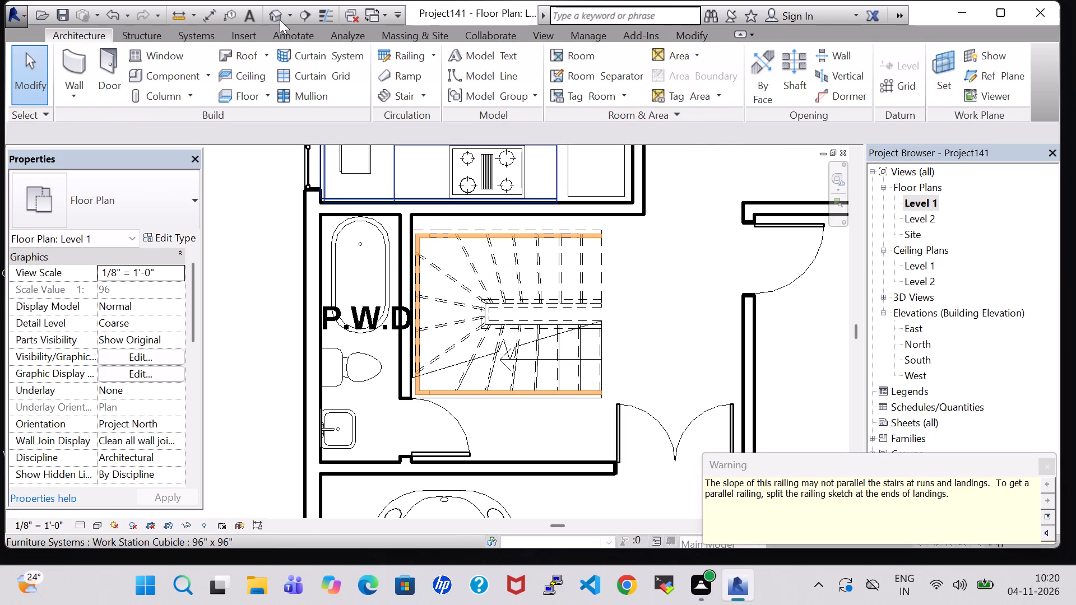
Examine the new stair and its railings in 3D.
left_click(276, 16)
scroll(595, 231, "down", 6)
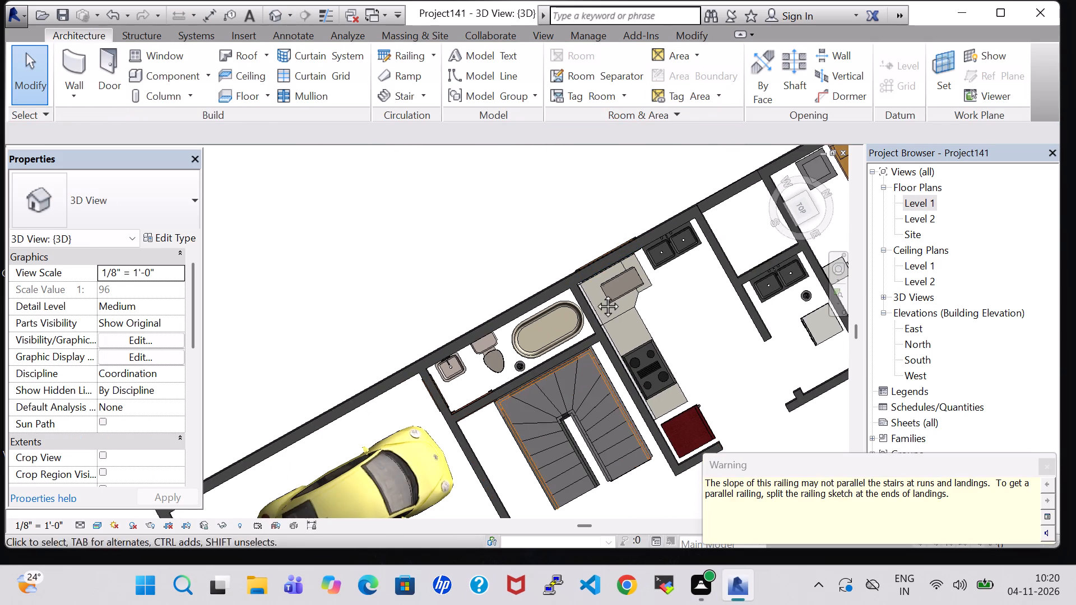
middle_click(595, 294)
middle_click_drag(625, 412, 605, 239, "shift")
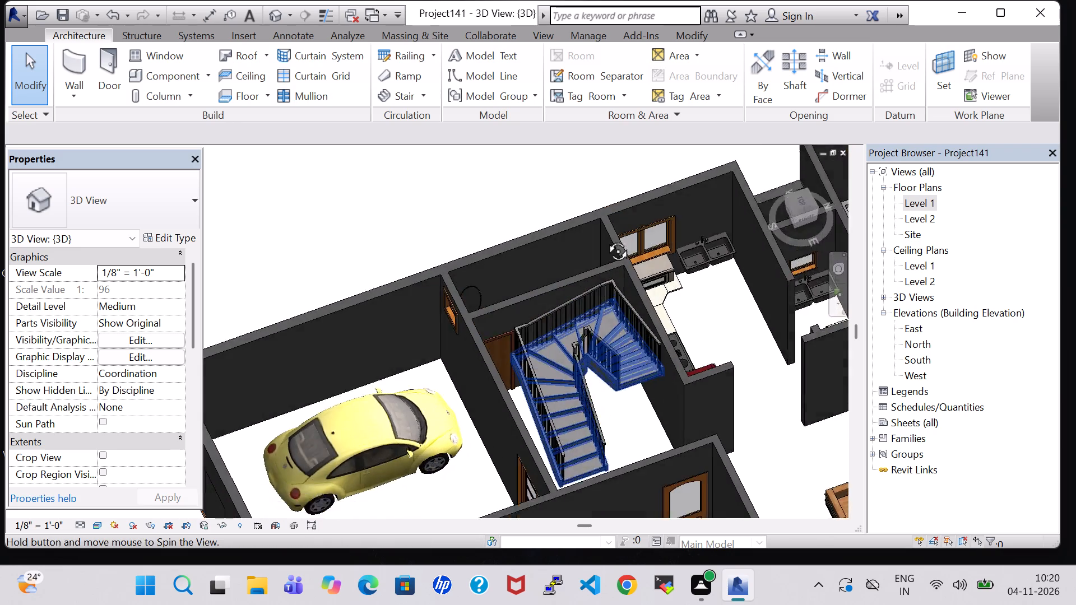
middle_click_drag(605, 239, 600, 221, "shift")
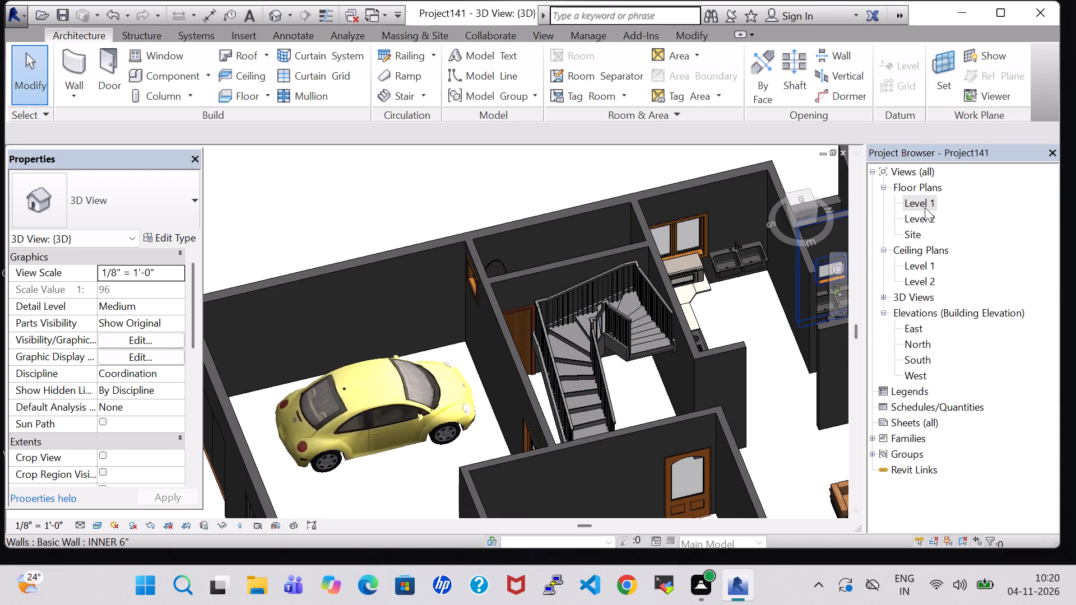
In the Level 1 floor plan, nudge the stair up to the open kitchen wall and slightly away from the P.W.D wall.
double_click(920, 203)
scroll(605, 250, "down", 1)
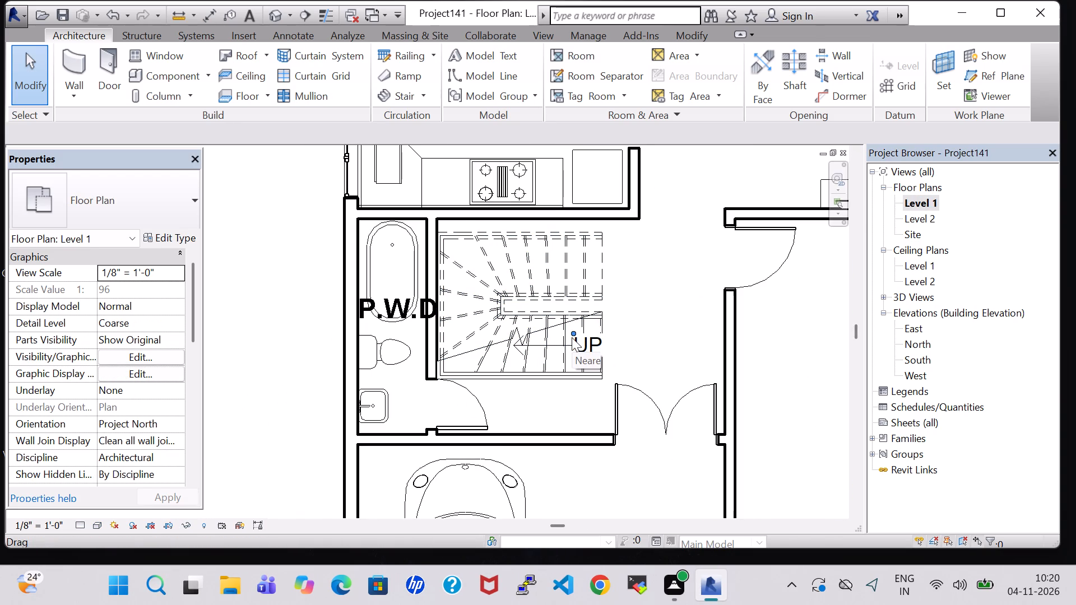
left_click(571, 300)
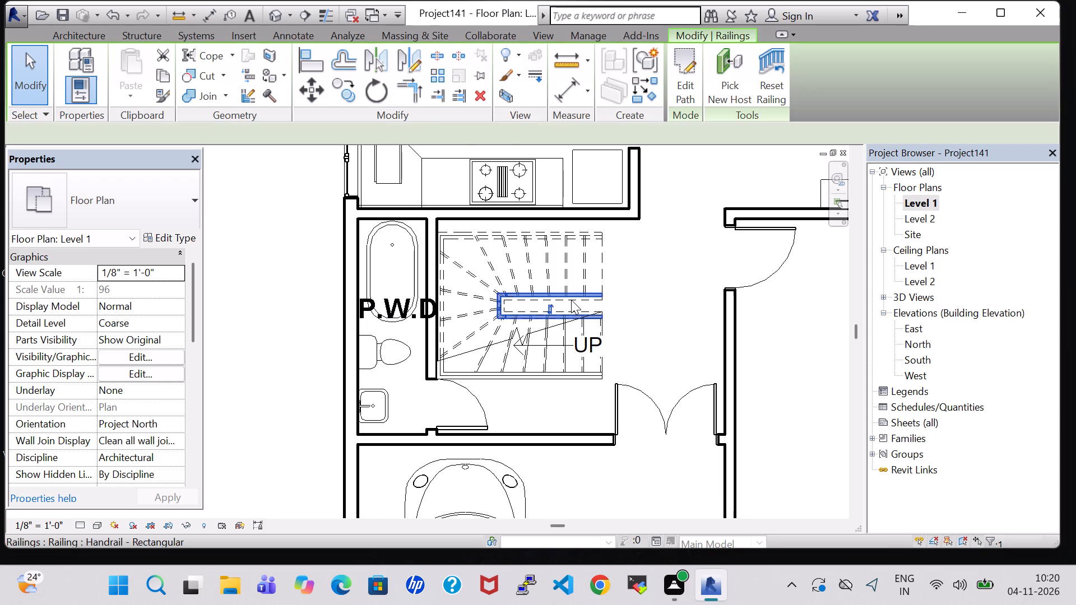
left_click(667, 299)
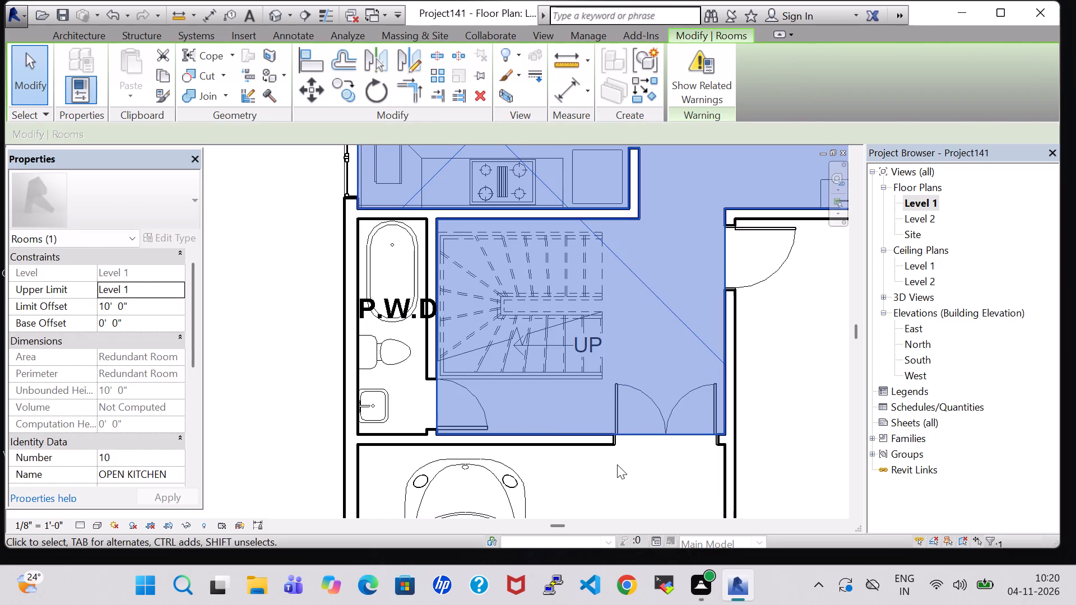
left_click(617, 464)
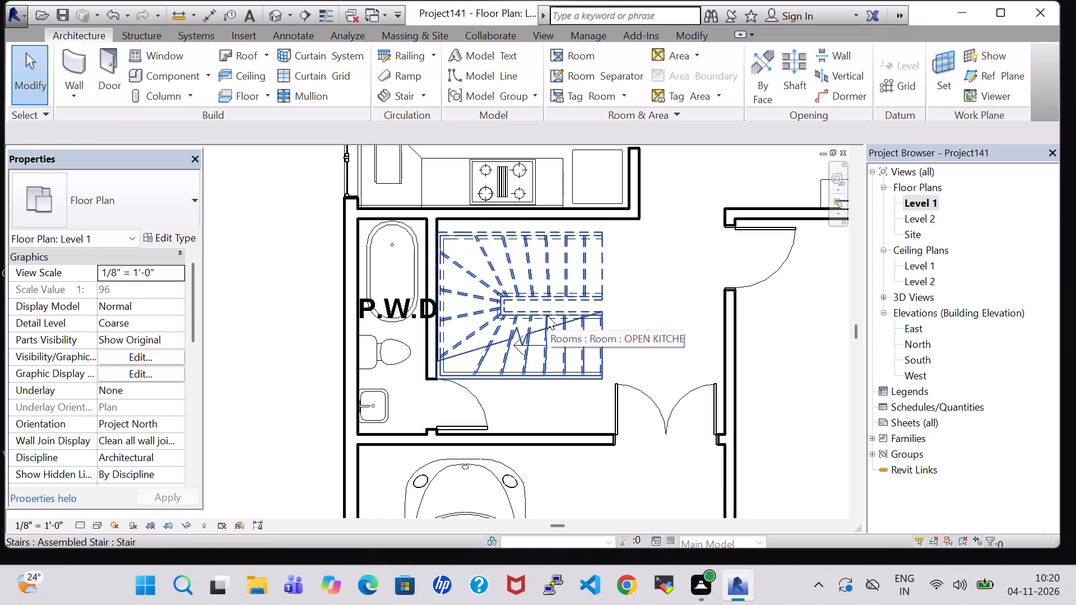
left_click(547, 315)
left_click(651, 287)
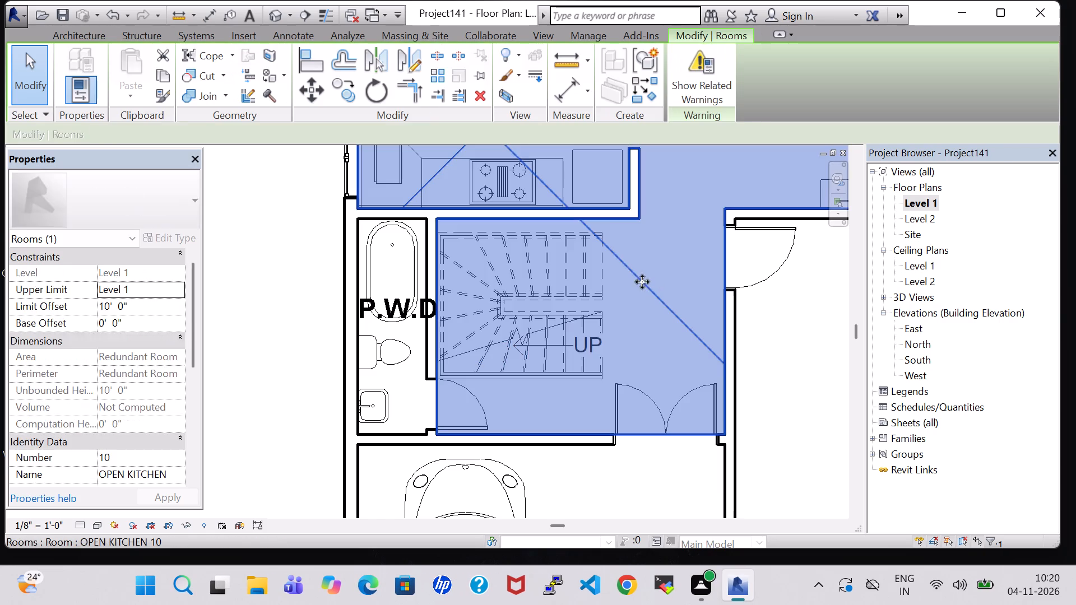
left_click(632, 313)
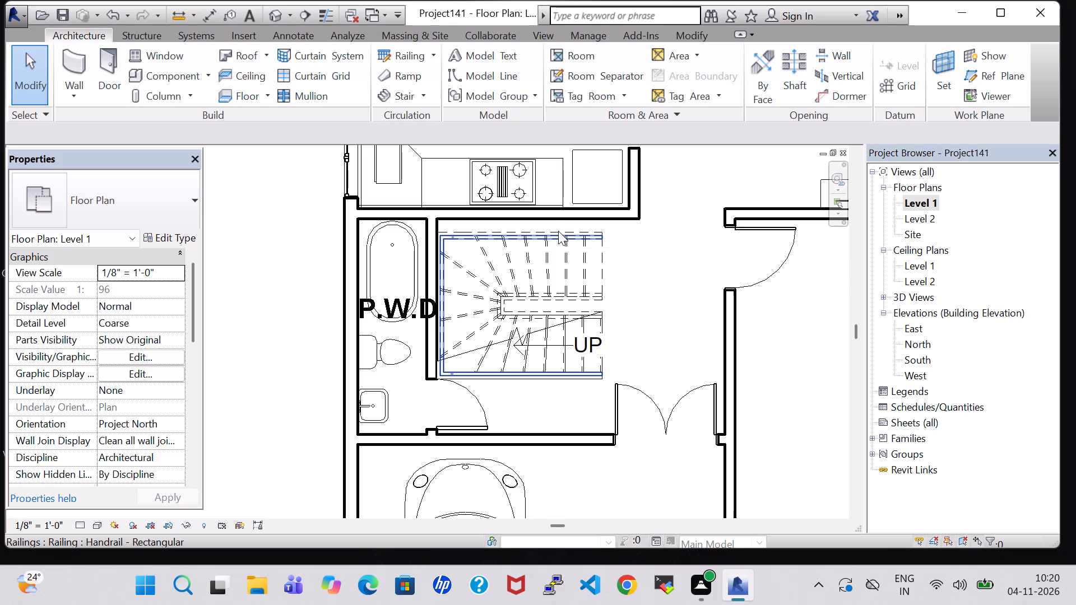
left_click(552, 227)
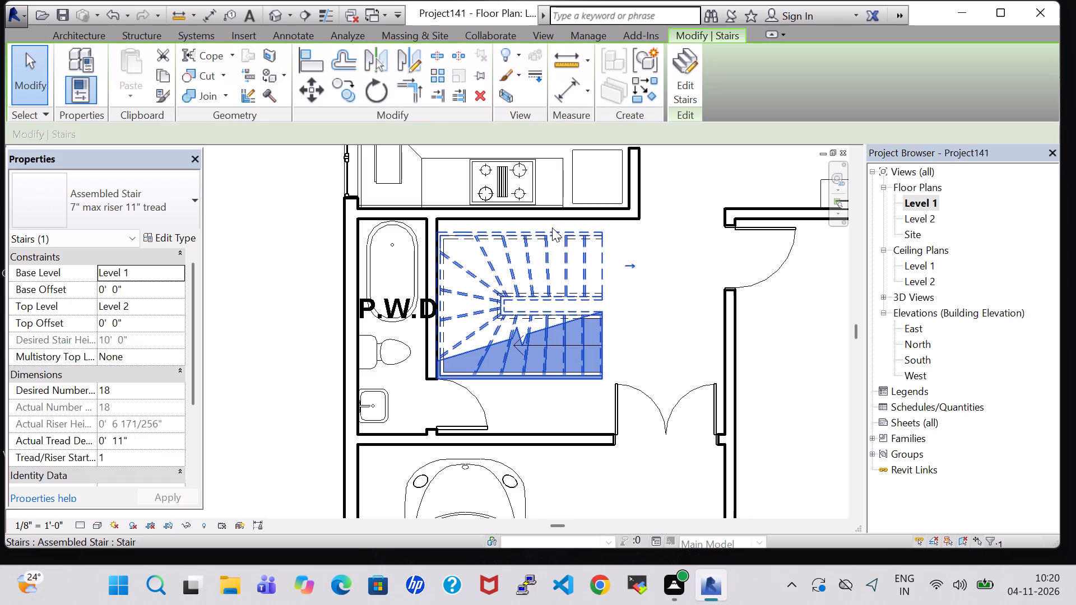
key("Up")
key("Up")
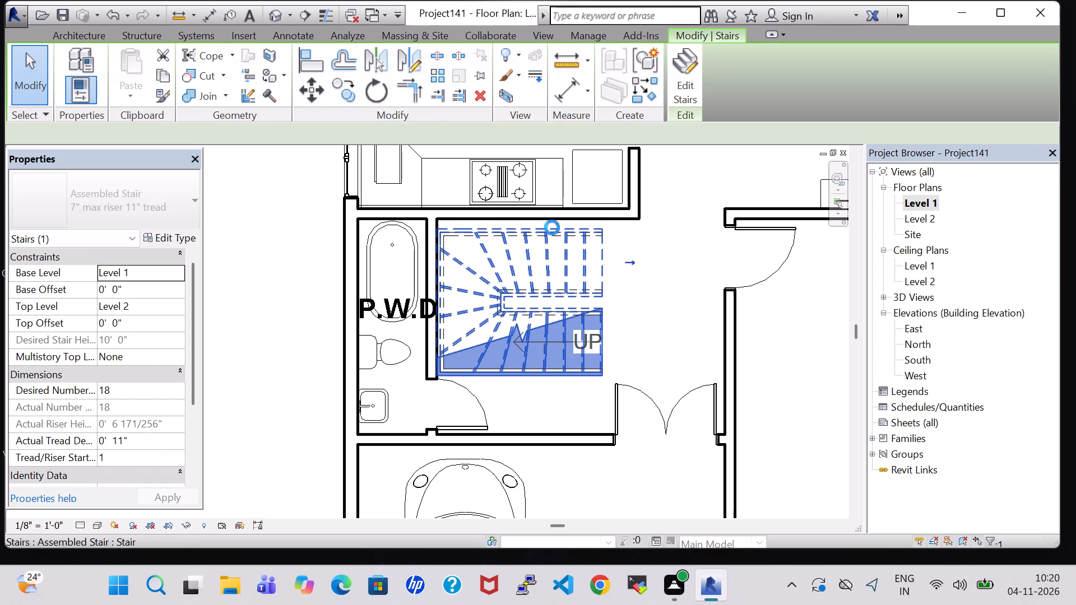
key("Right")
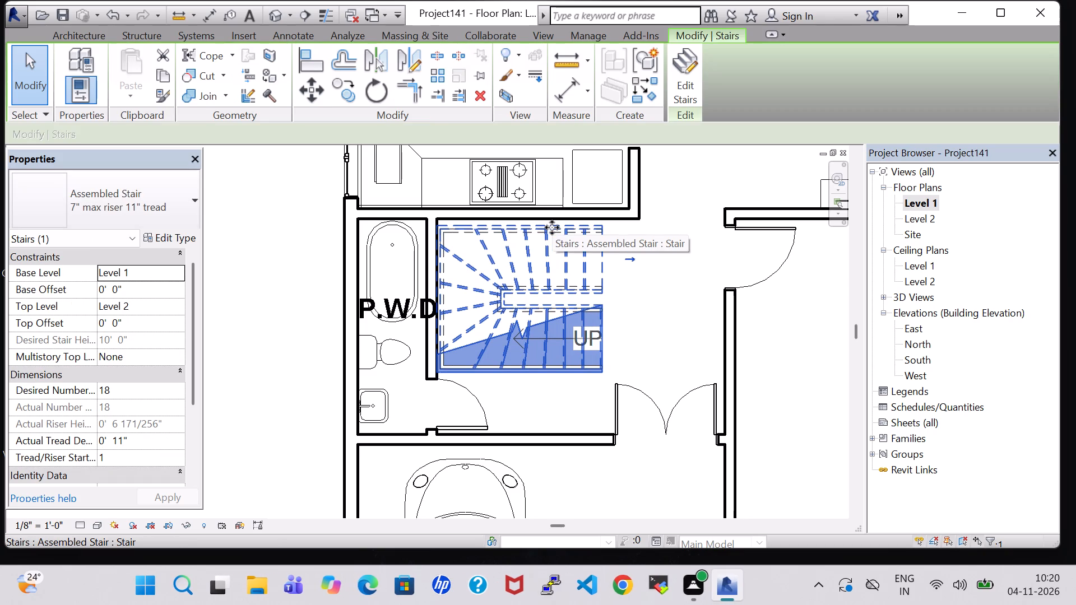
key("Up")
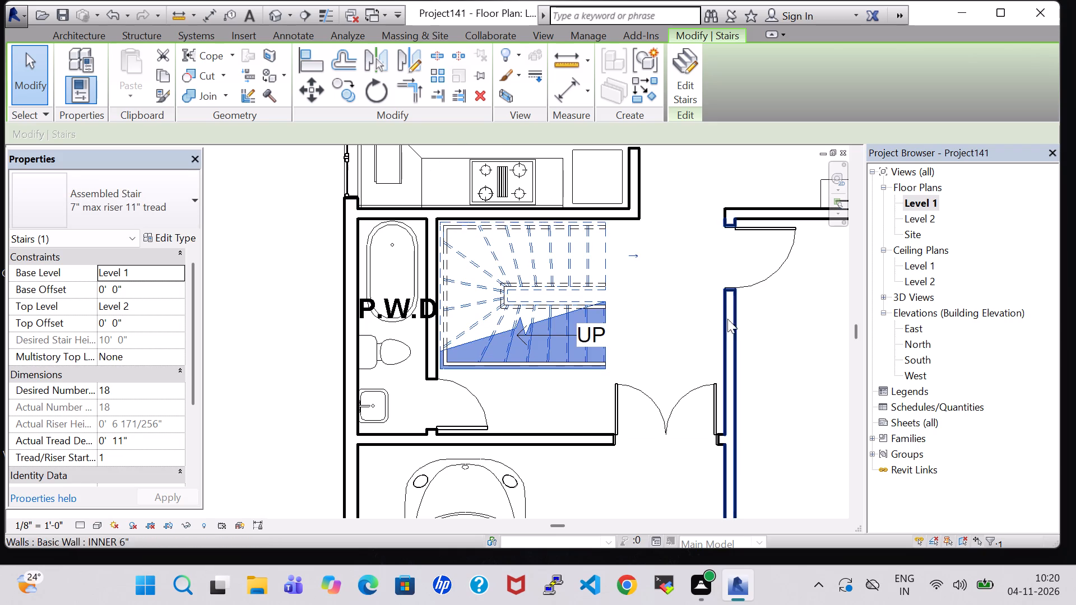
left_click(785, 322)
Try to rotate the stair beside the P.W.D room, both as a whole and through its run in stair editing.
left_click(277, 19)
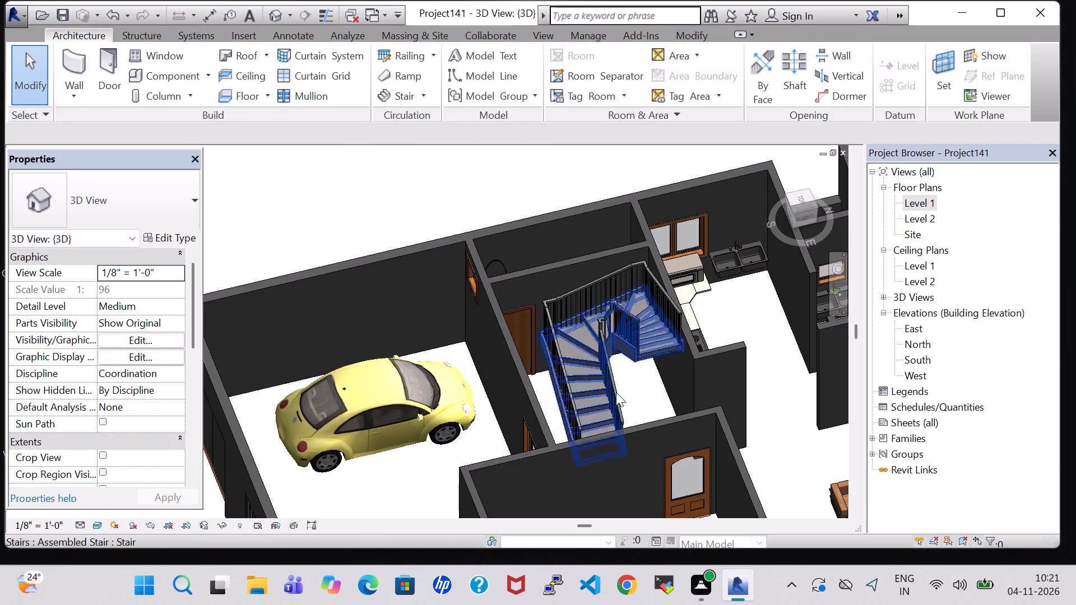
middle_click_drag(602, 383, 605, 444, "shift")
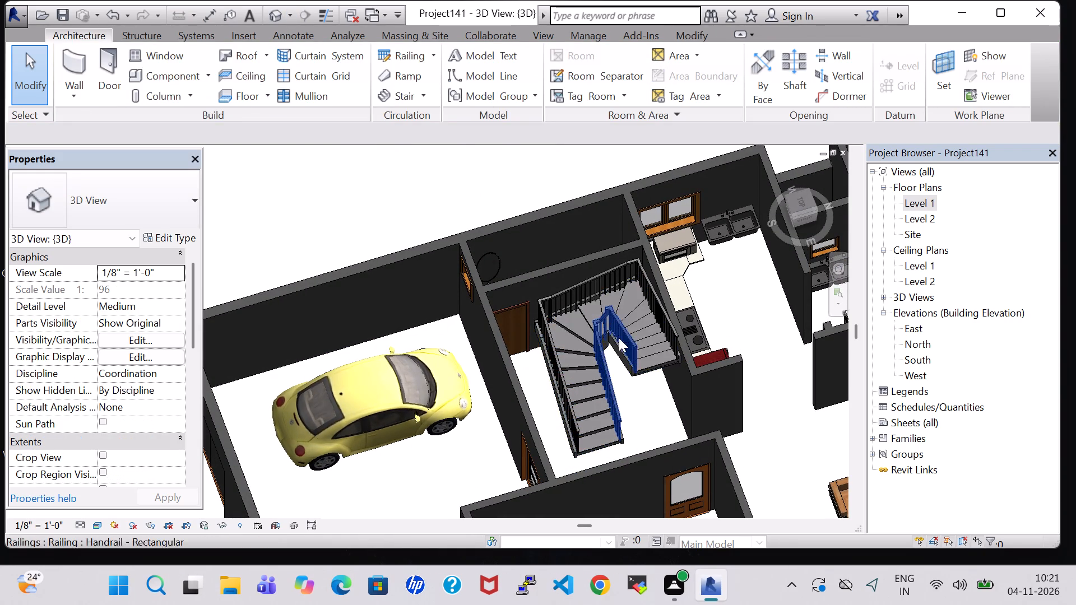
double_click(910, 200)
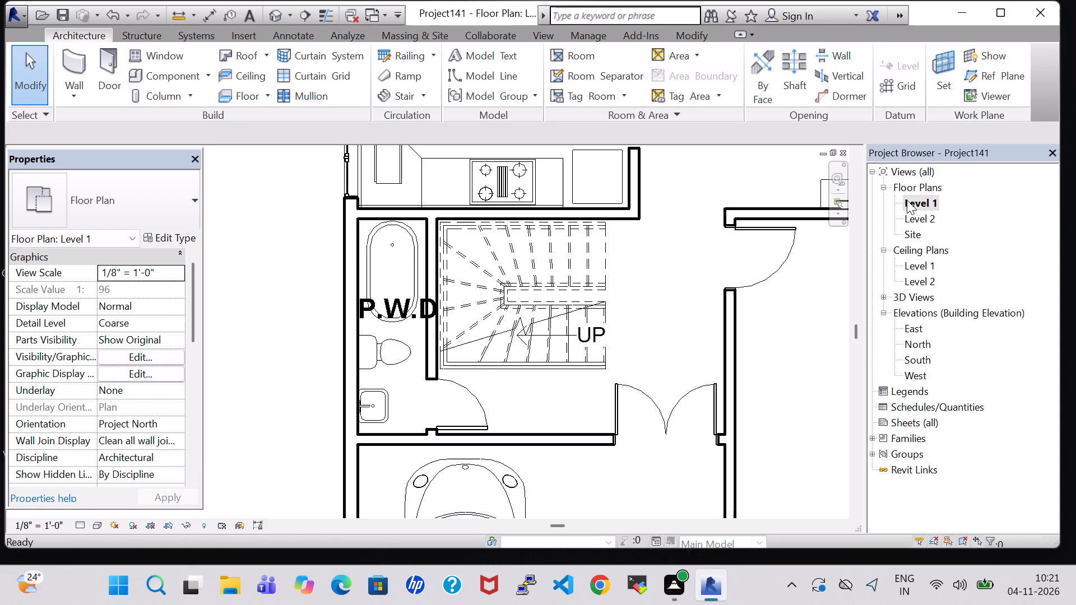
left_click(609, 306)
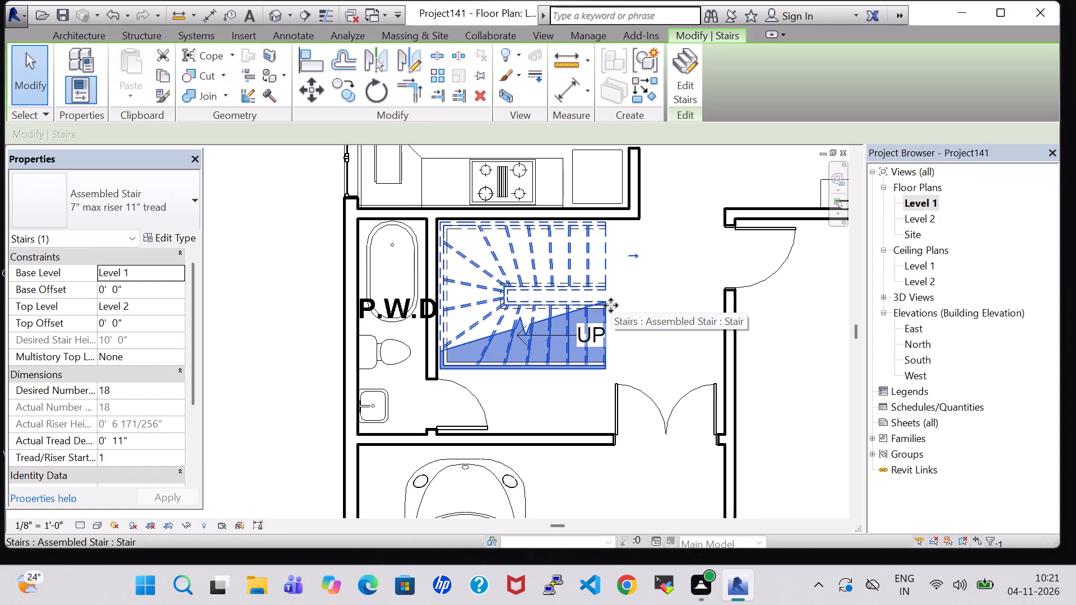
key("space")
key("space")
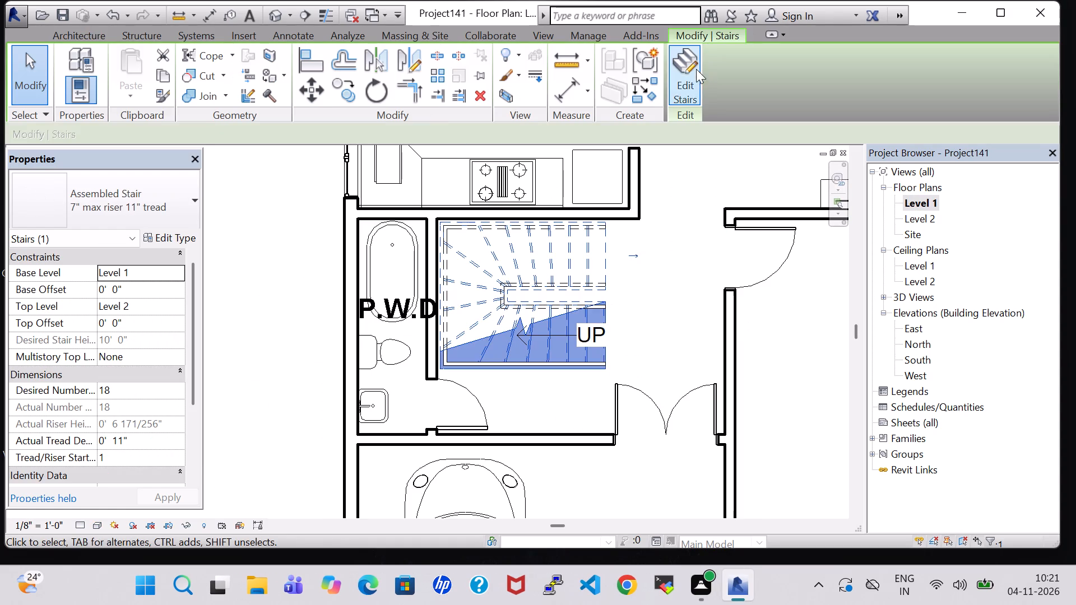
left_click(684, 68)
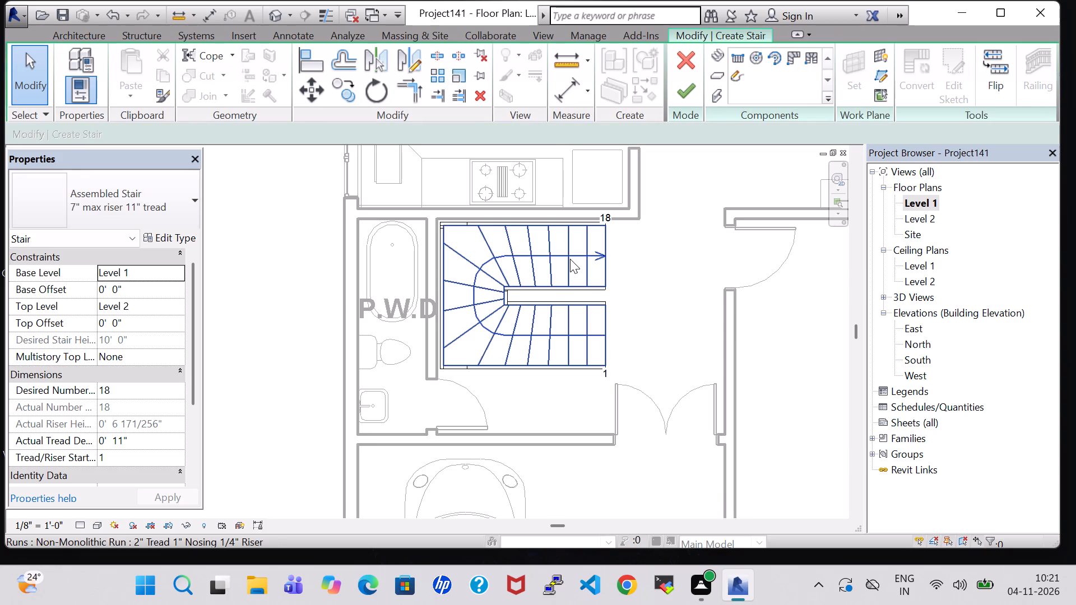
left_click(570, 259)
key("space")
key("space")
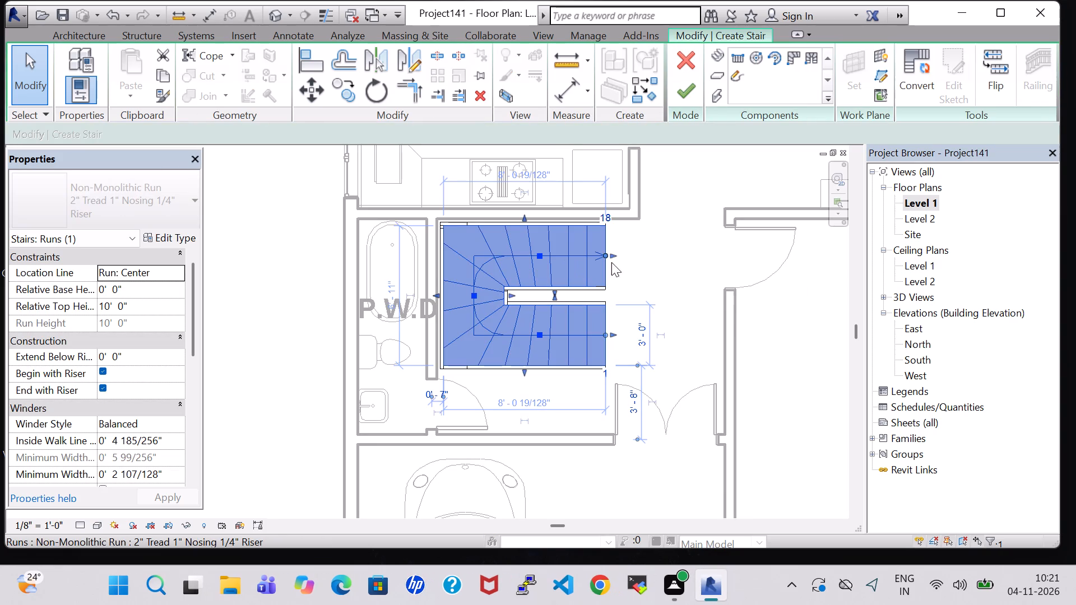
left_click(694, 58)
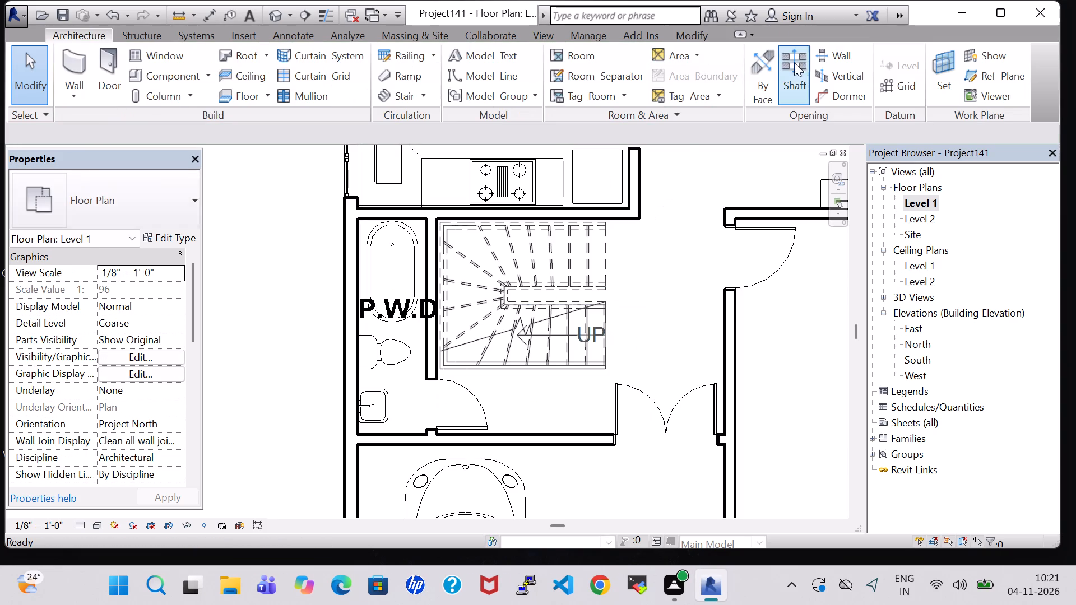
Create a second 3' 0" wide U-shaped winder stair outside the P.W.D room, opening away from the house, about 2' 11" from the outer wall.
left_click(403, 96)
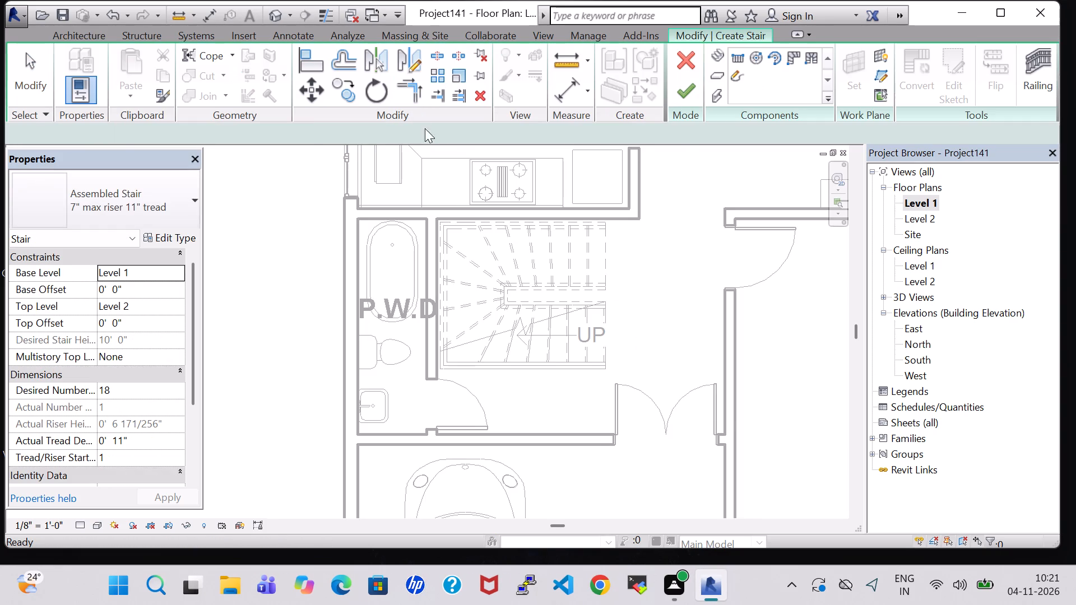
middle_click_drag(455, 183, 814, 194)
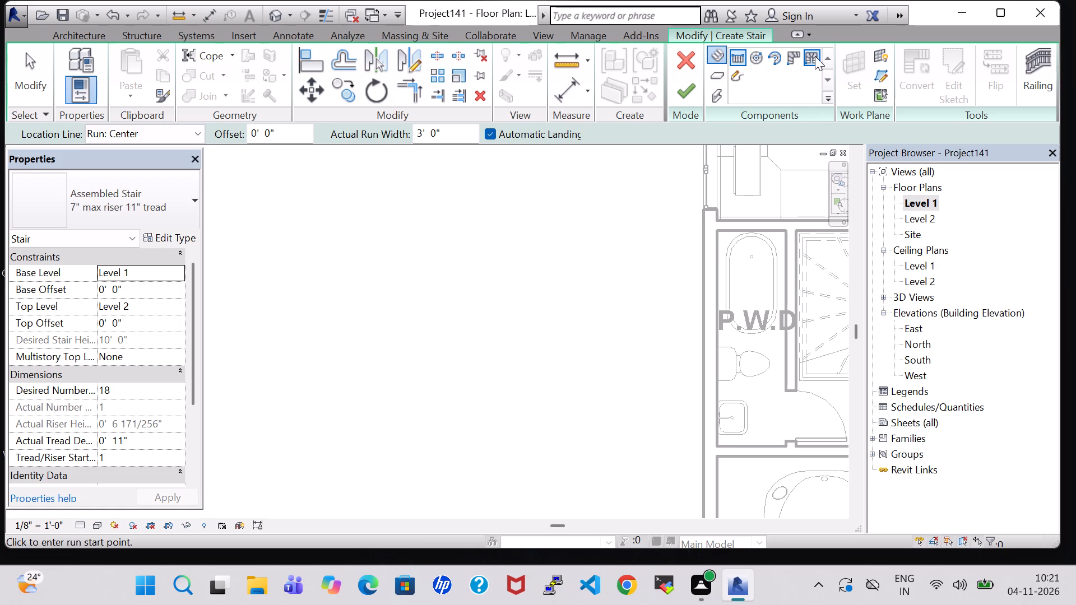
left_click(815, 56)
scroll(577, 325, "down", 1)
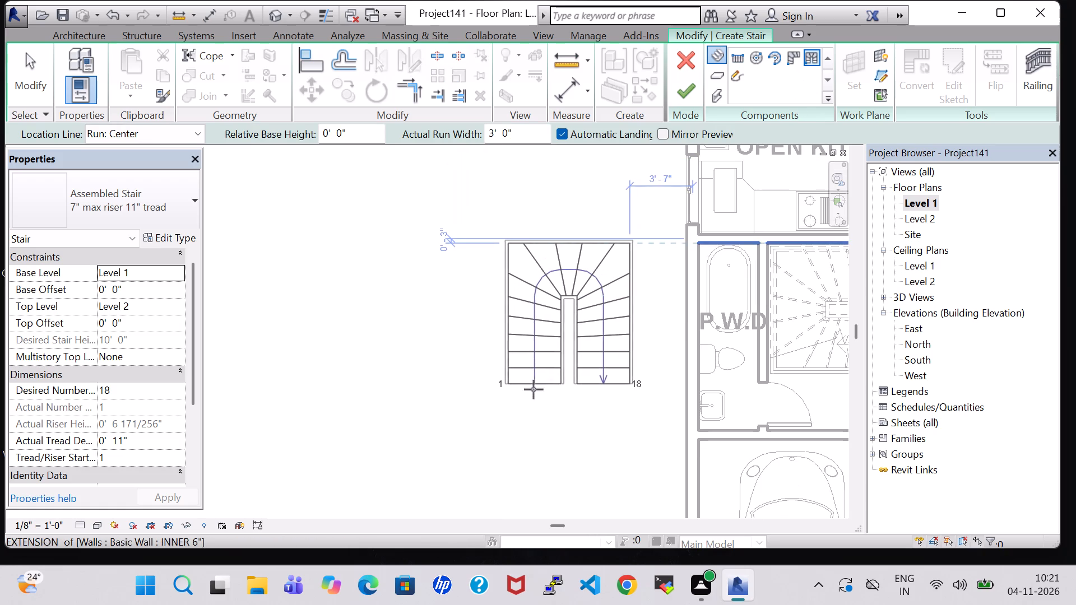
key("space")
key("space")
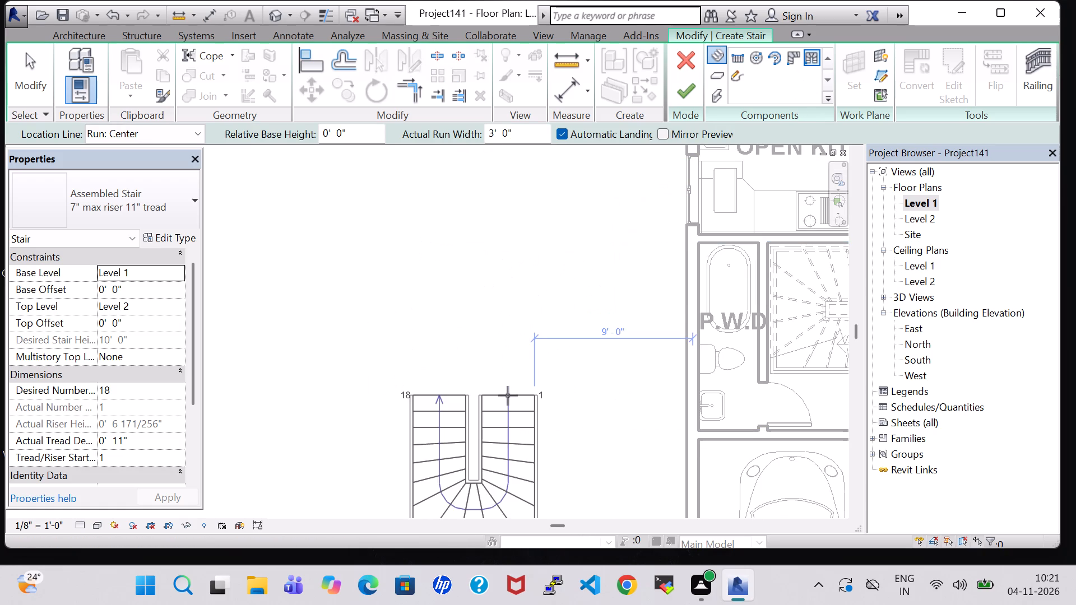
key("space")
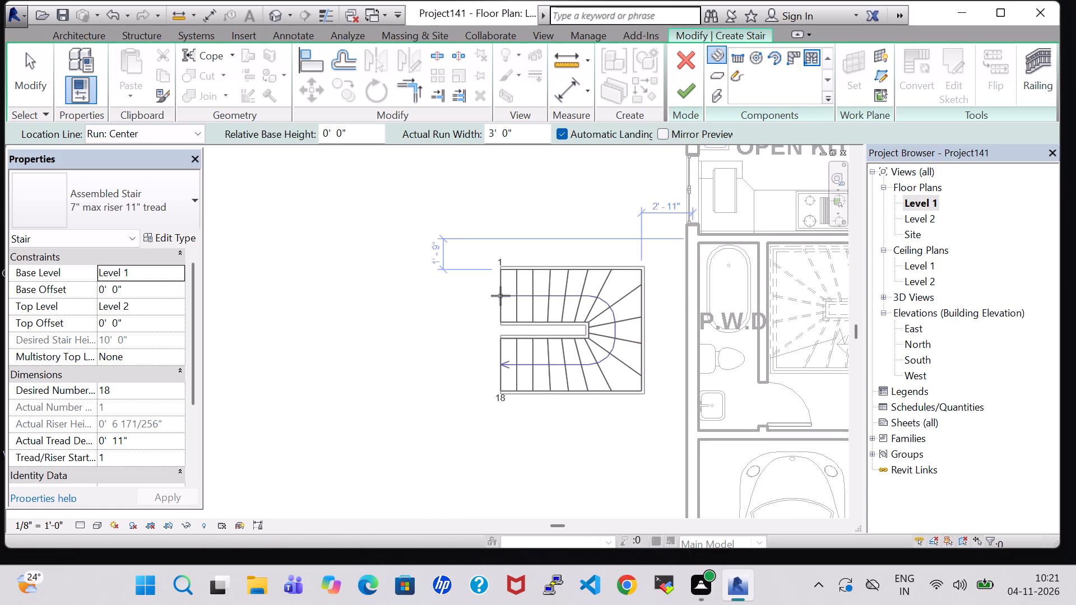
left_click(500, 296)
left_click(687, 92)
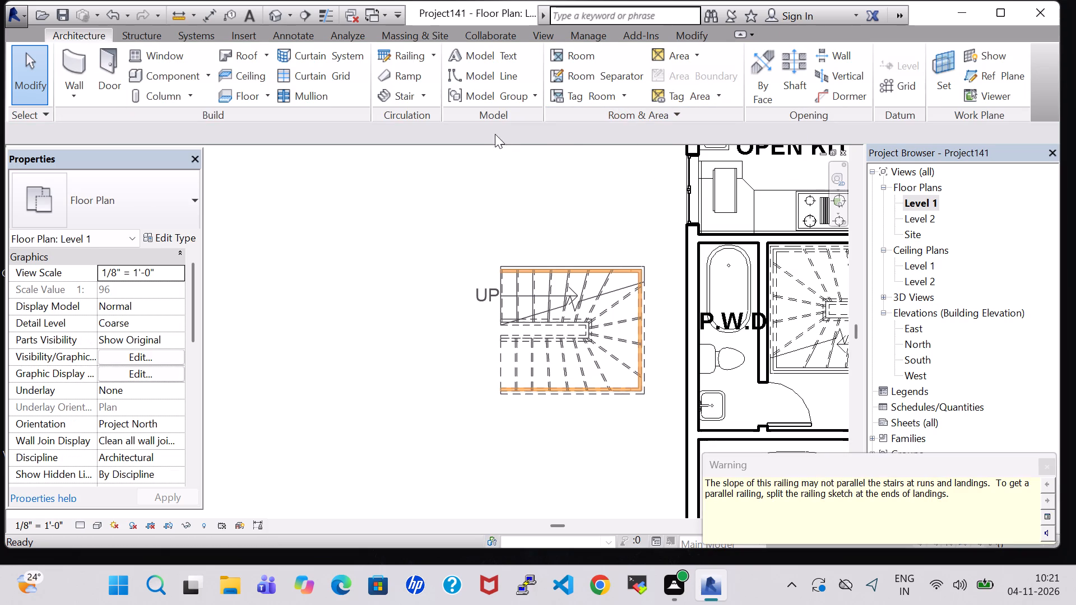
Delete the second U-shaped winder stair standing outside the house beside the P.W.D room.
left_click(577, 269)
key("Delete")
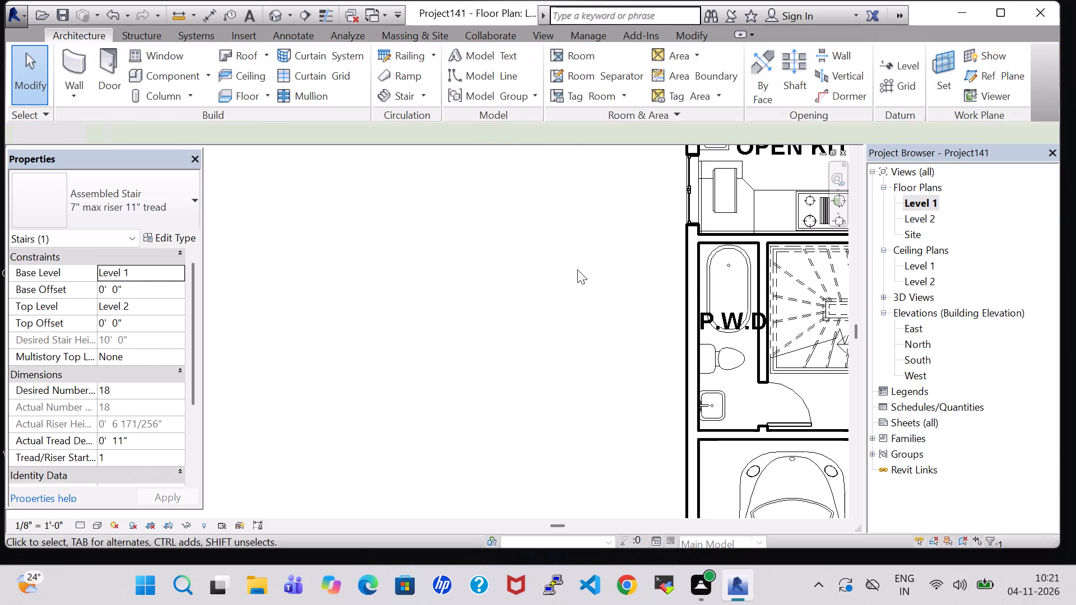
Examine the remaining stair beside the P.W.D room in 3D, and return to the Level 1 floor plan.
scroll(577, 269, "down", 4)
middle_click_drag(577, 269, 410, 274)
scroll(547, 318, "up", 6)
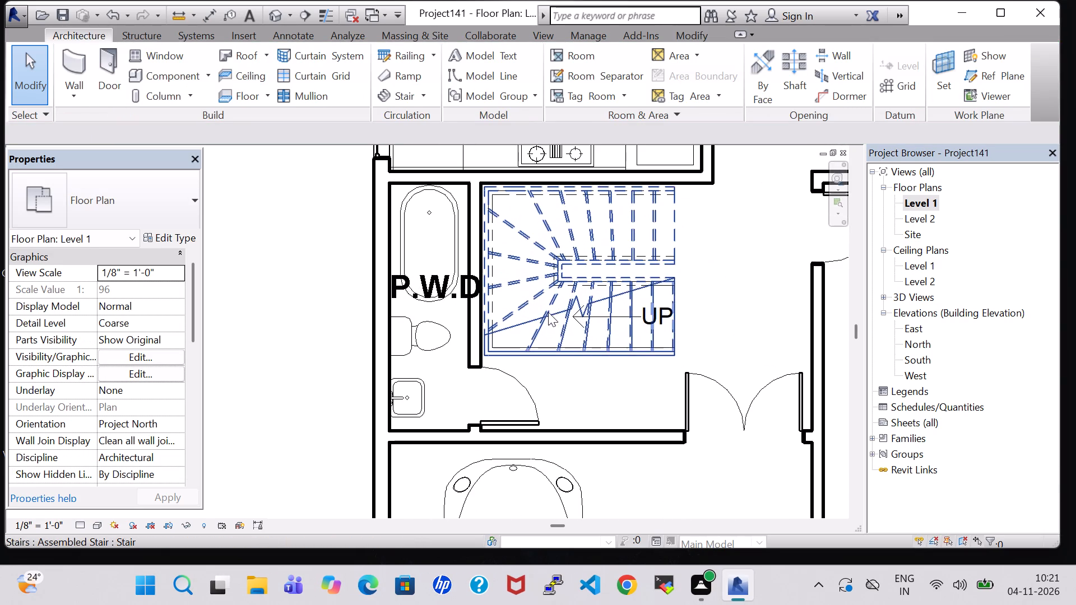
left_click(270, 22)
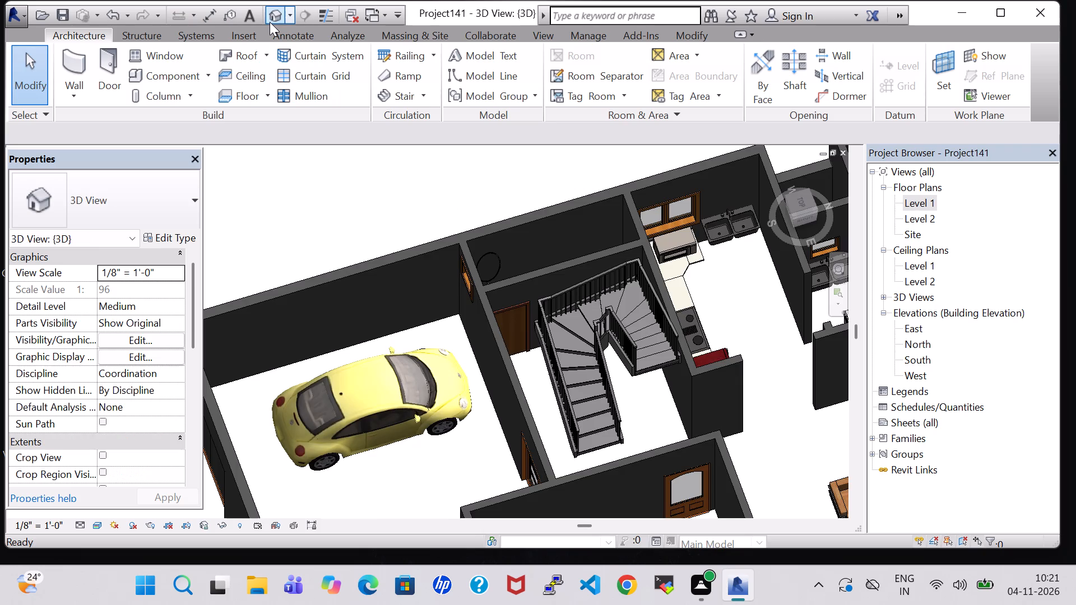
middle_click_drag(569, 318, 567, 319, "shift")
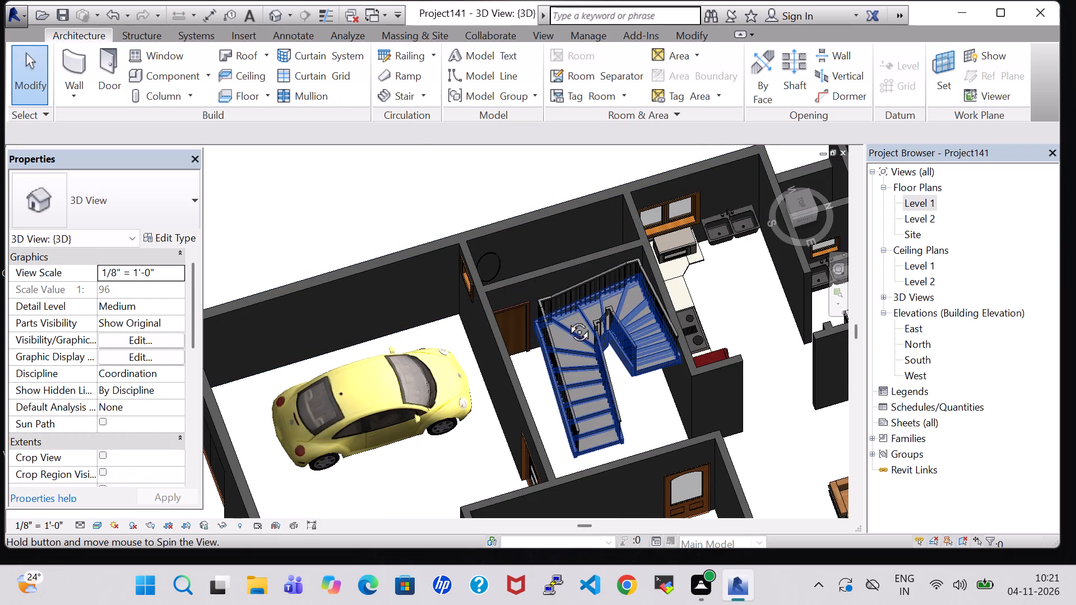
middle_click_drag(567, 319, 573, 238, "shift")
scroll(573, 238, "up", 1, "shift")
scroll(572, 239, "up", 2)
middle_click_drag(564, 240, 545, 274, "shift")
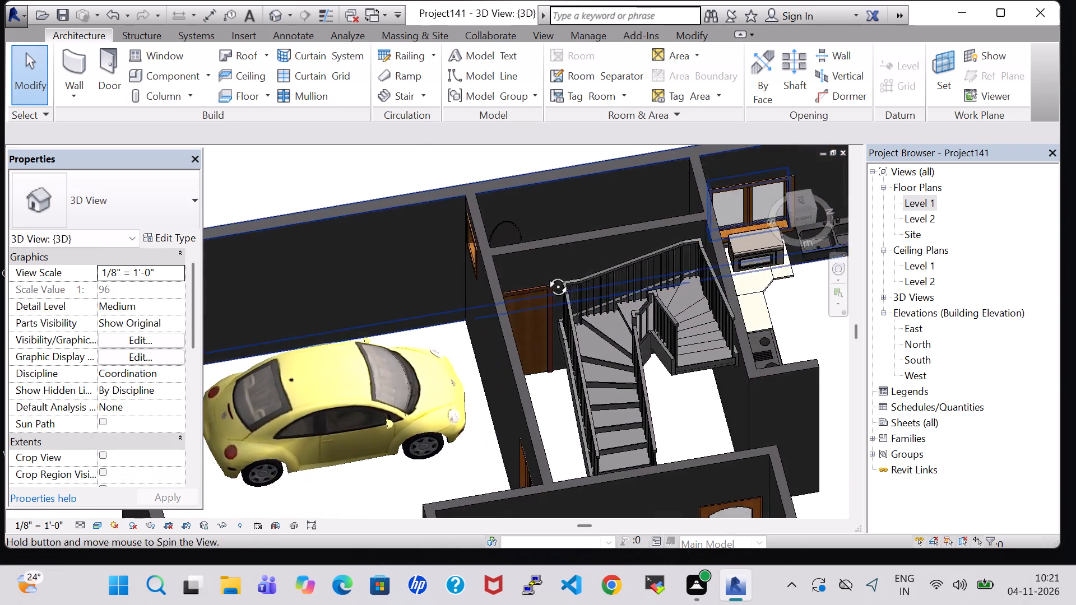
middle_click_drag(545, 274, 534, 297, "shift")
middle_click_drag(568, 187, 572, 259)
middle_click_drag(585, 232, 588, 334, "shift")
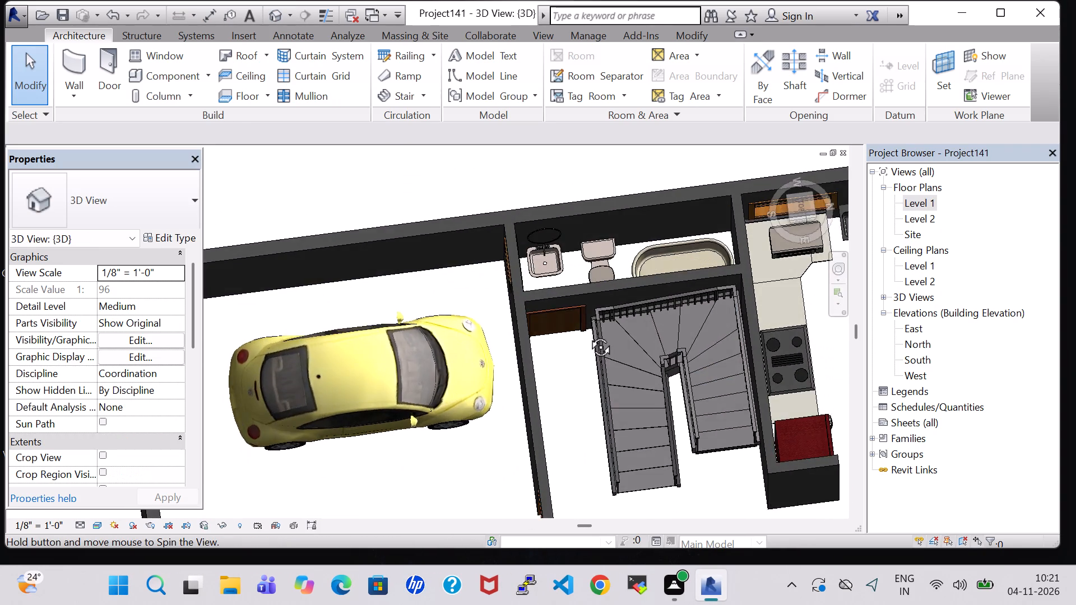
middle_click_drag(588, 334, 596, 214, "shift")
double_click(914, 208)
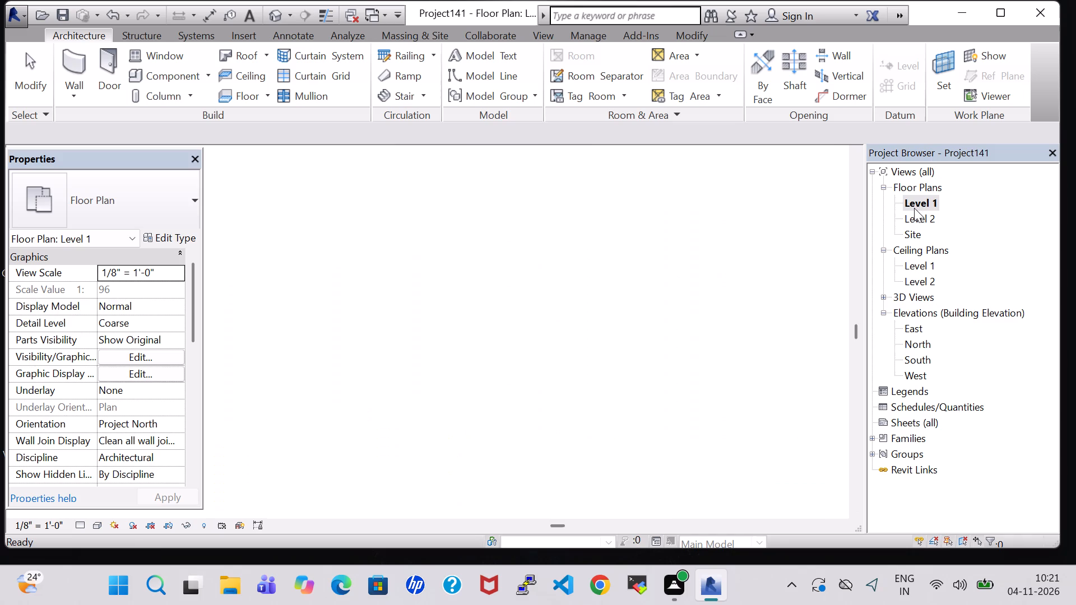
scroll(694, 269, "down", 3)
middle_click_drag(697, 259, 684, 263)
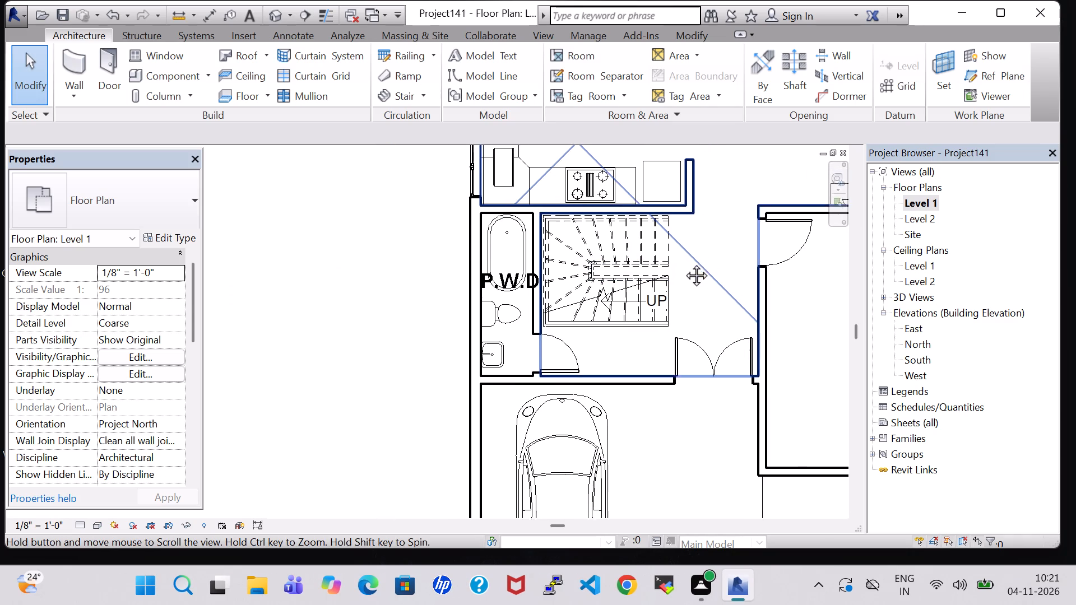
middle_click_drag(684, 263, 623, 271)
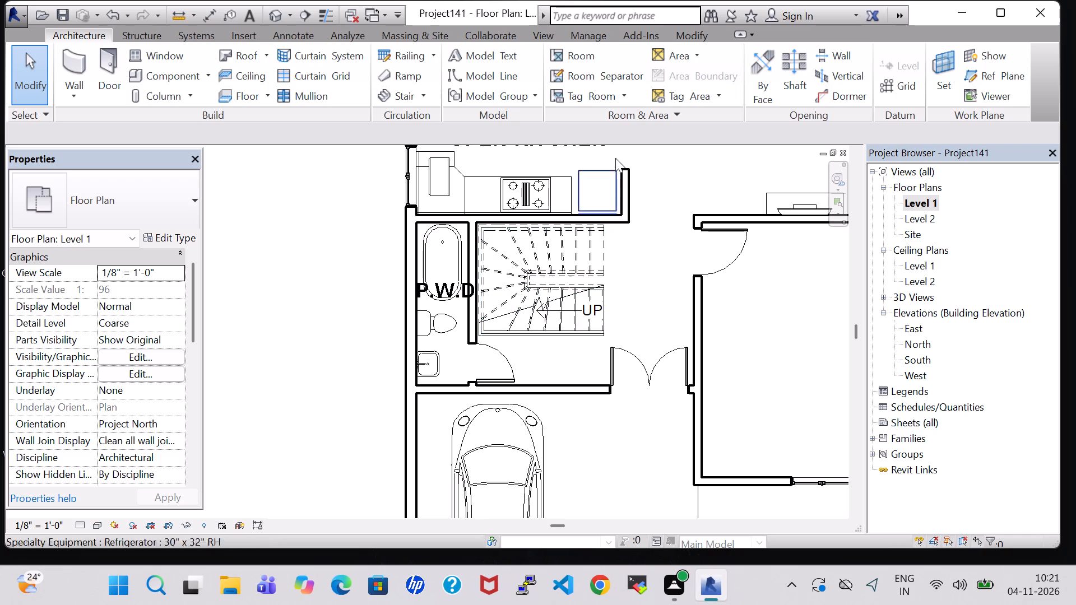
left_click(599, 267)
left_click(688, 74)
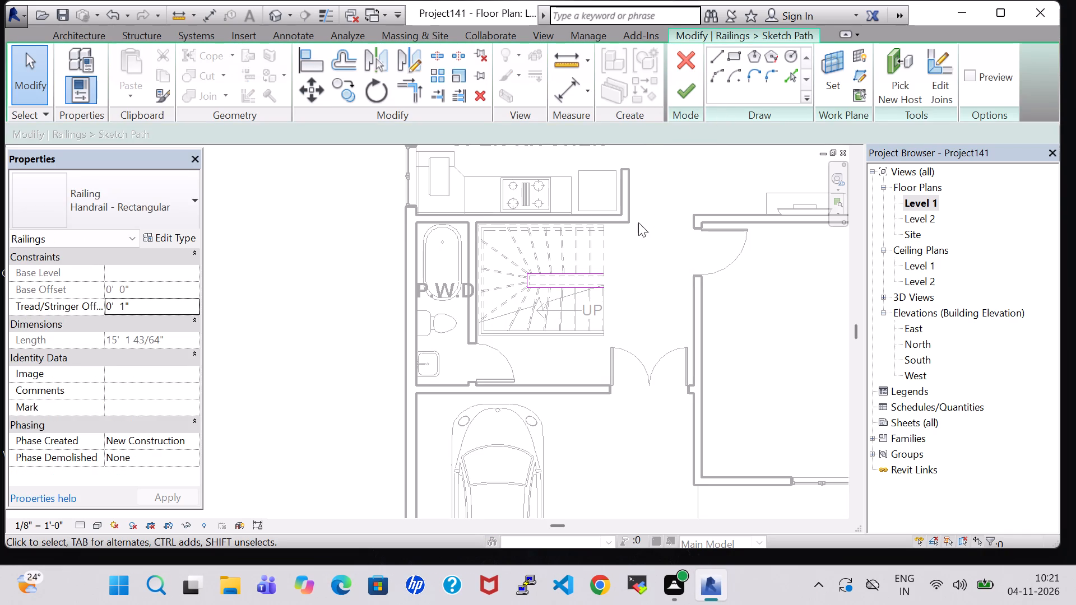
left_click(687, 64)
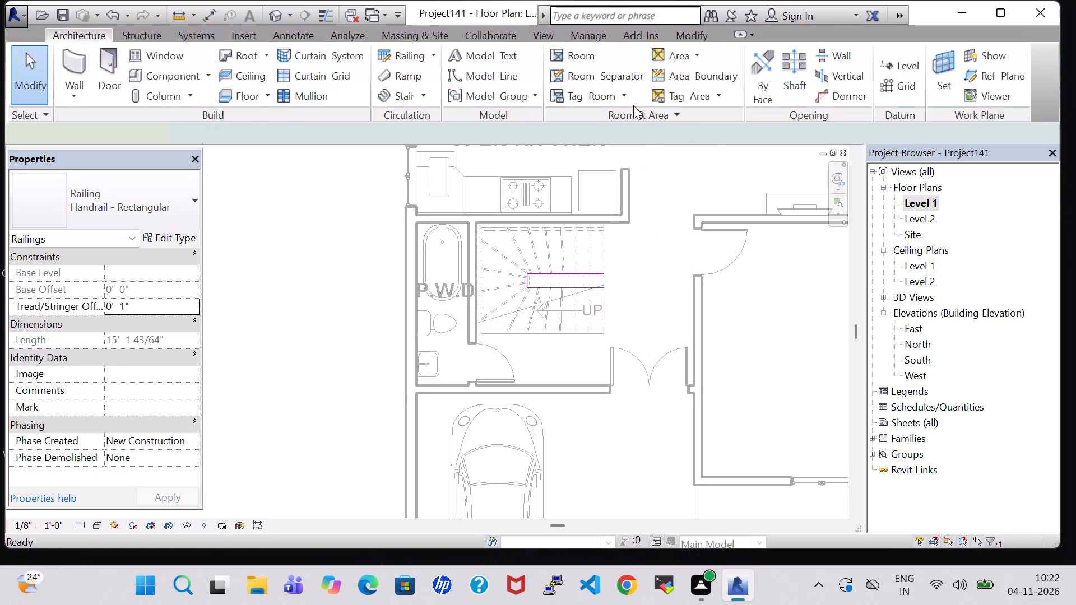
Edit the stair beside the P.W.D room, shorten its lower run from the starting end to about 6' 2", and check it in 3D.
left_click(619, 276)
left_click(600, 244)
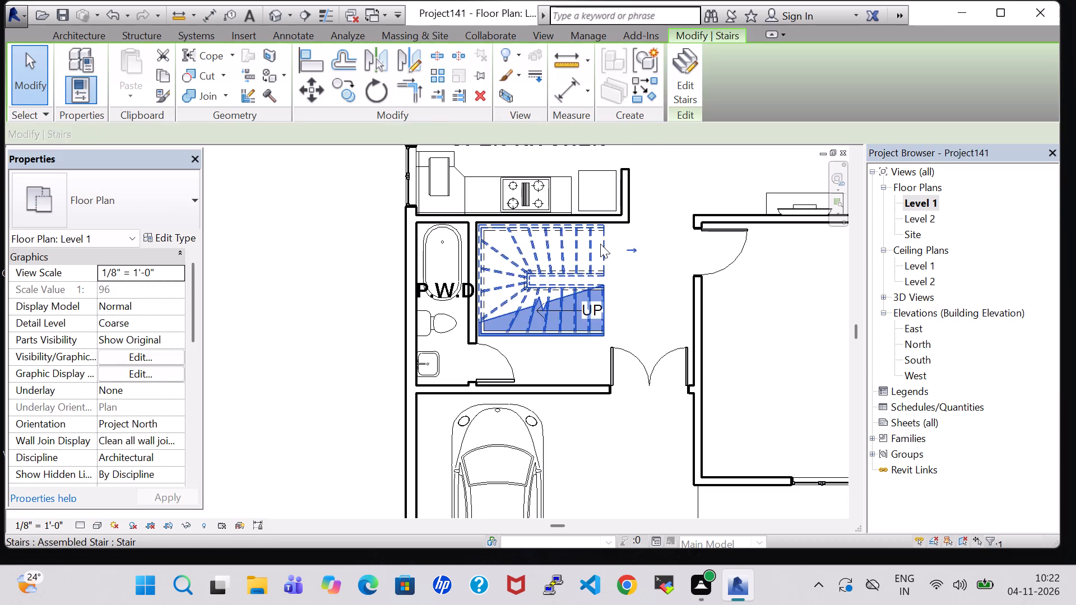
left_click(681, 63)
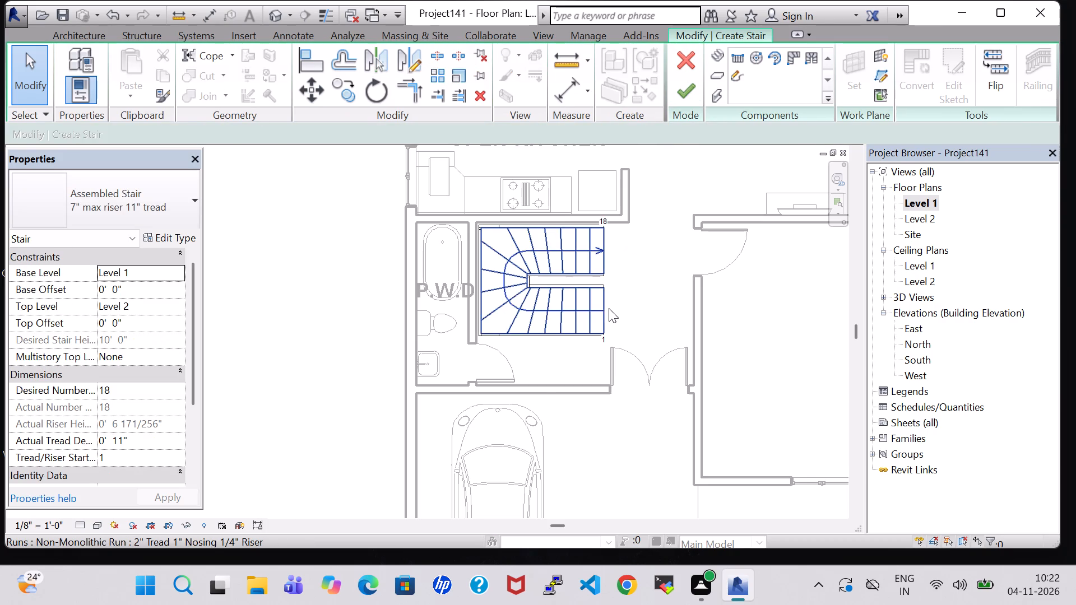
left_click(605, 312)
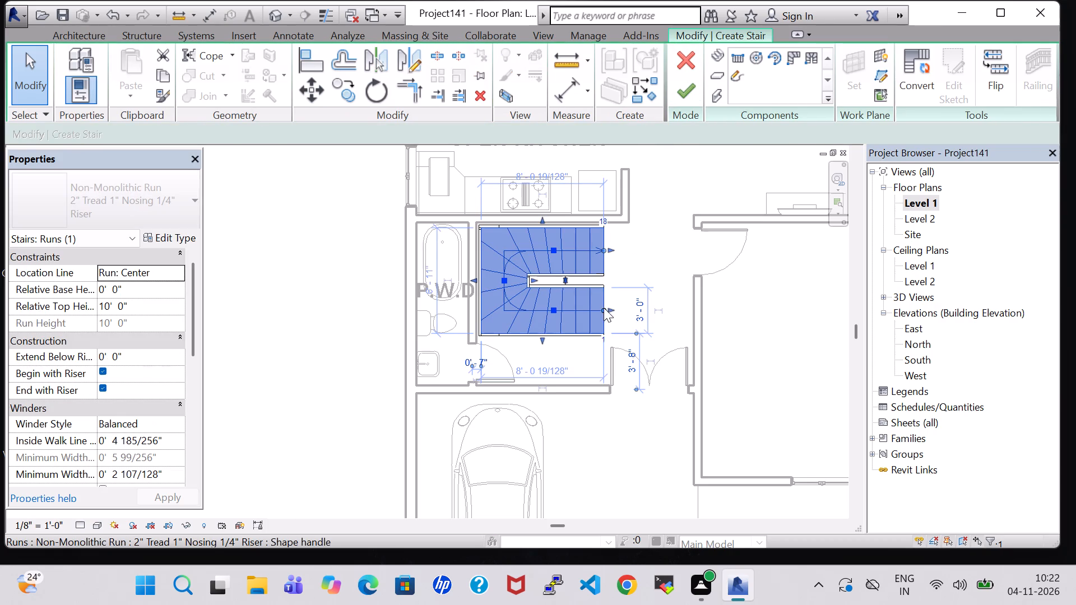
left_click_drag(603, 308, 594, 308)
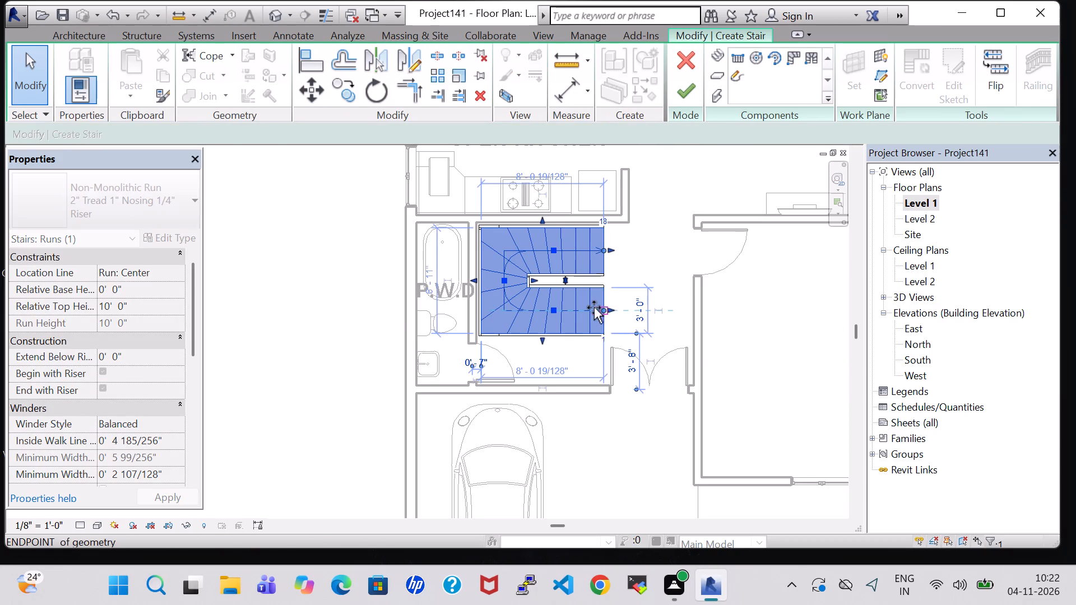
left_click_drag(594, 308, 571, 312)
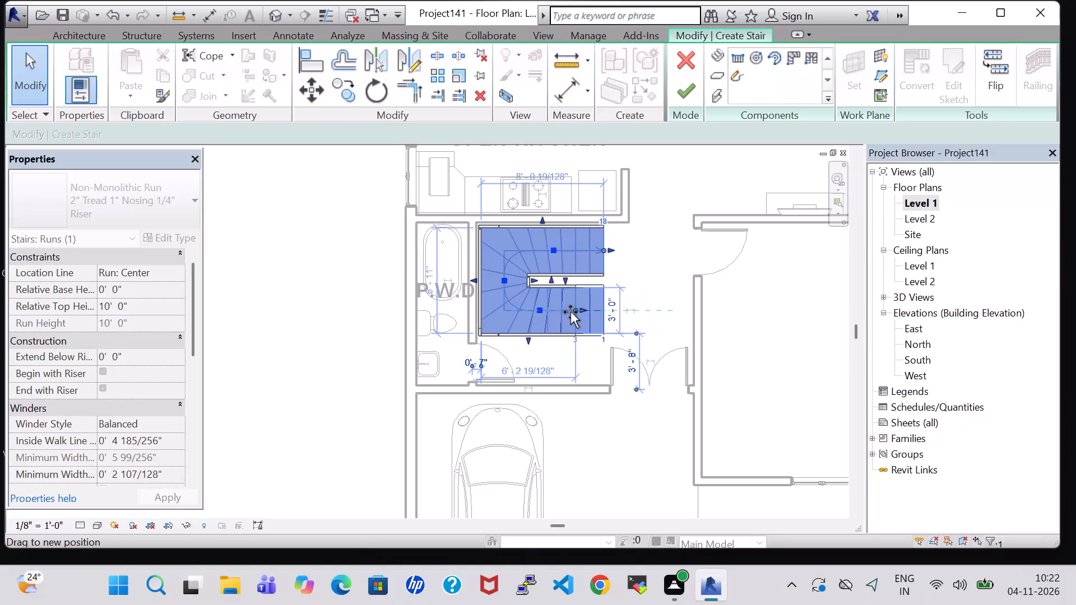
left_click_drag(571, 312, 573, 312)
left_click(690, 95)
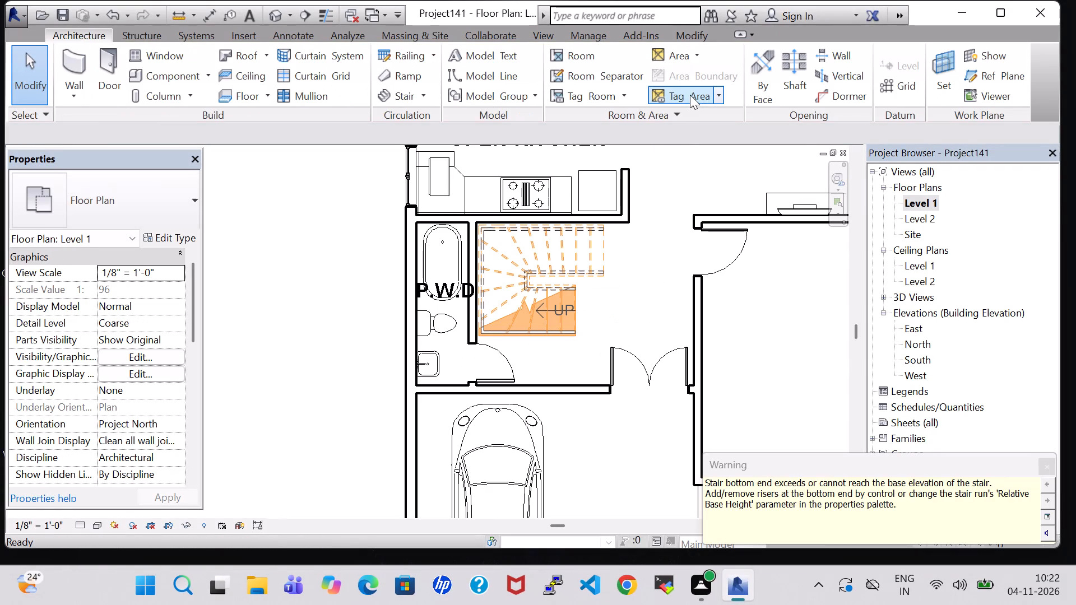
left_click(1043, 461)
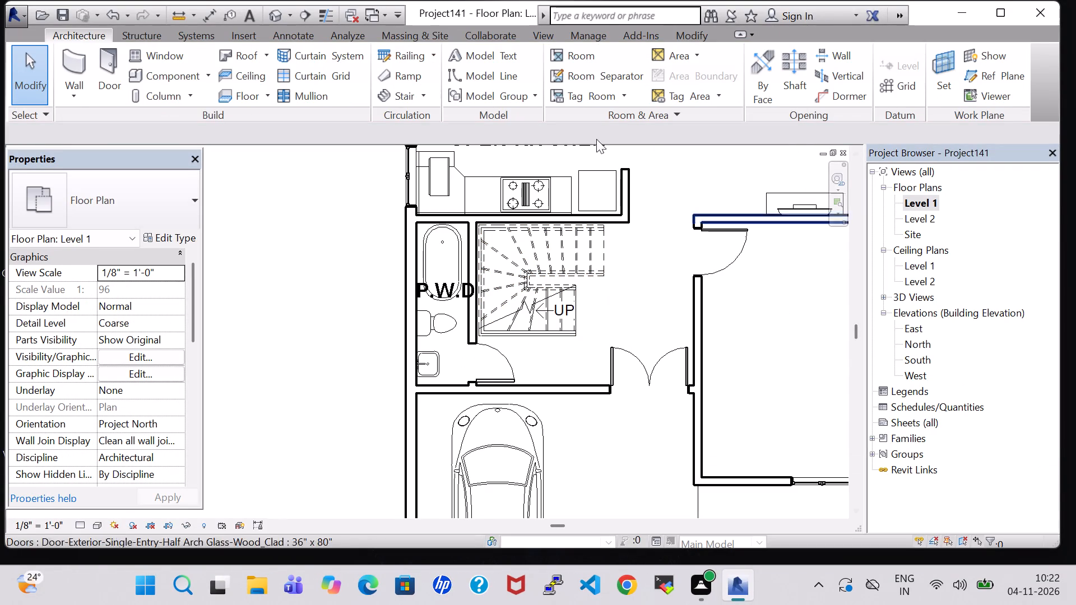
left_click(275, 15)
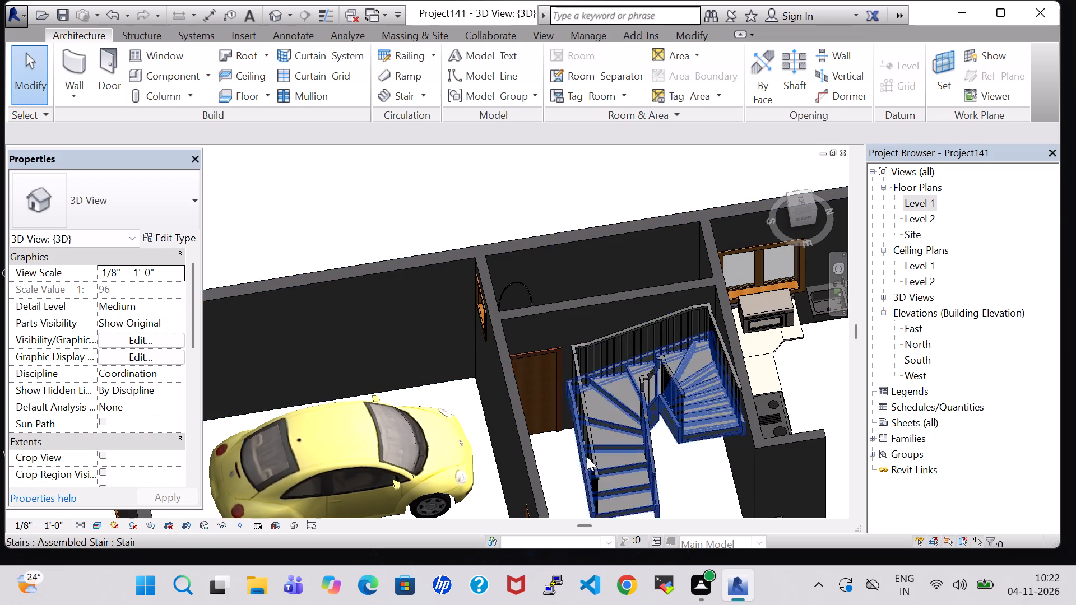
In the Level 1 floor plan, place a tagged room in the open area around the stair, beside the P.W.D room.
left_click(920, 204)
left_click(917, 201)
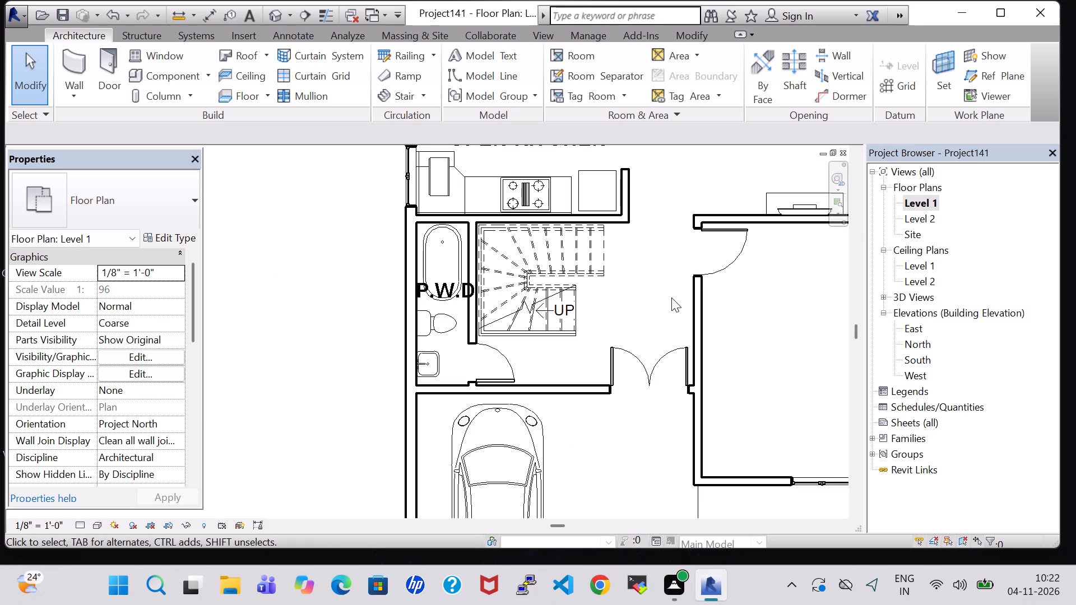
scroll(671, 297, "down", 2)
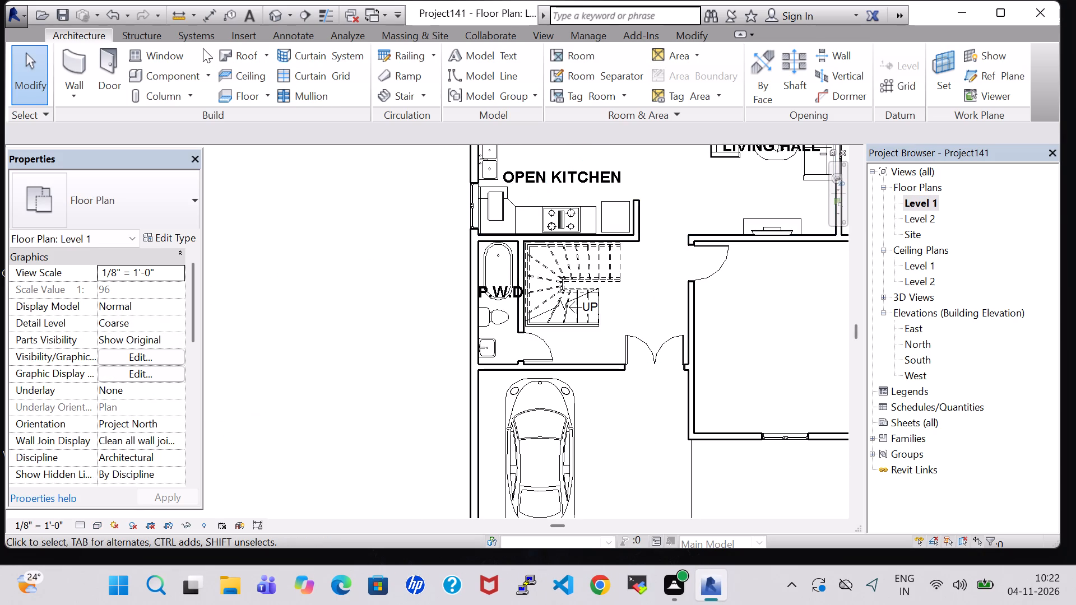
left_click(573, 57)
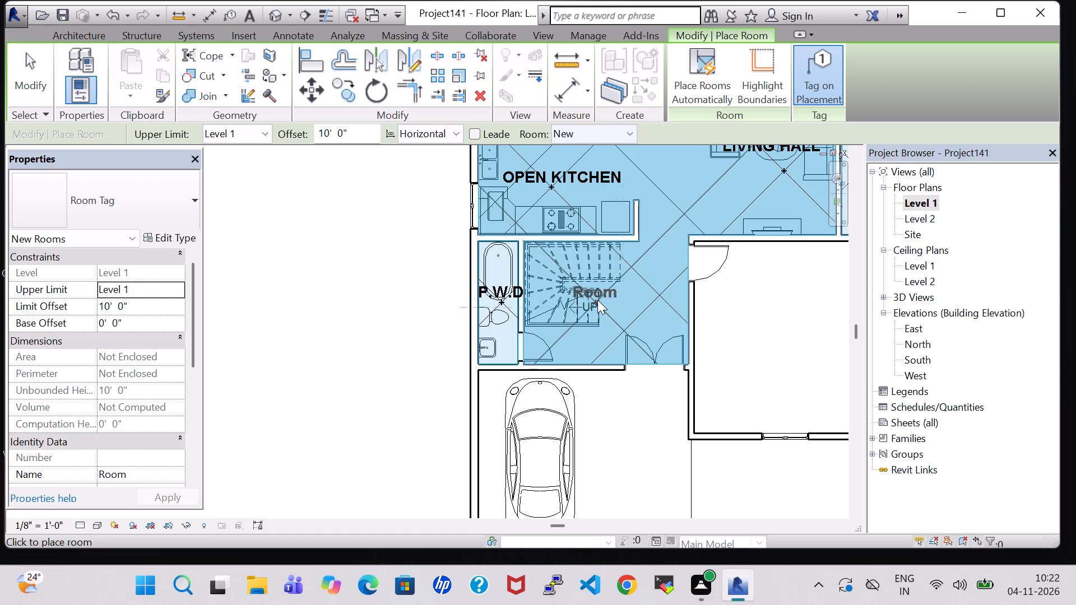
left_click(601, 301)
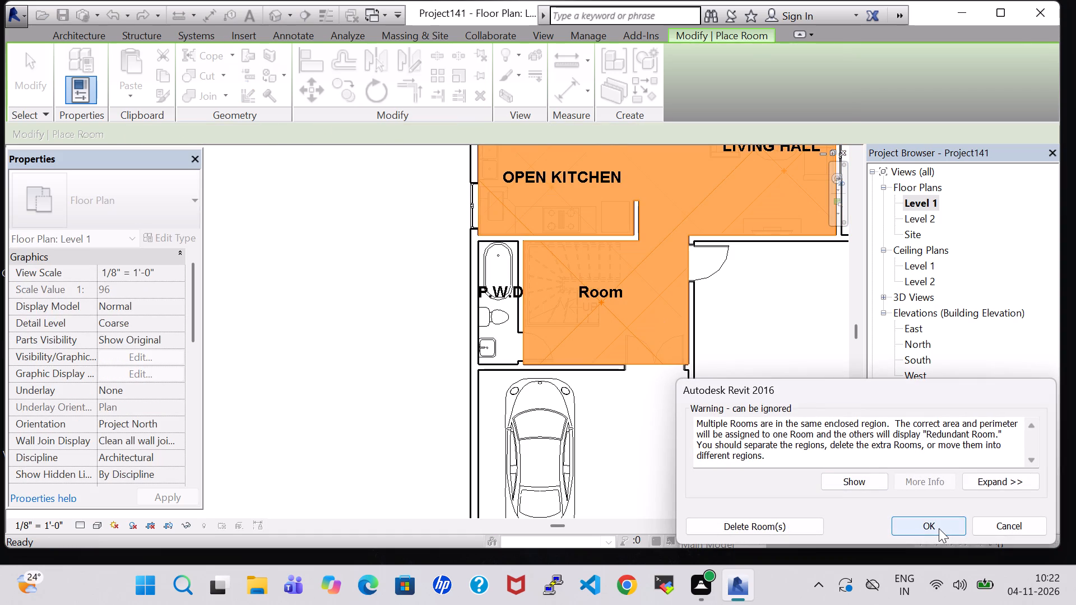
left_click(939, 528)
key("Escape")
key("Escape")
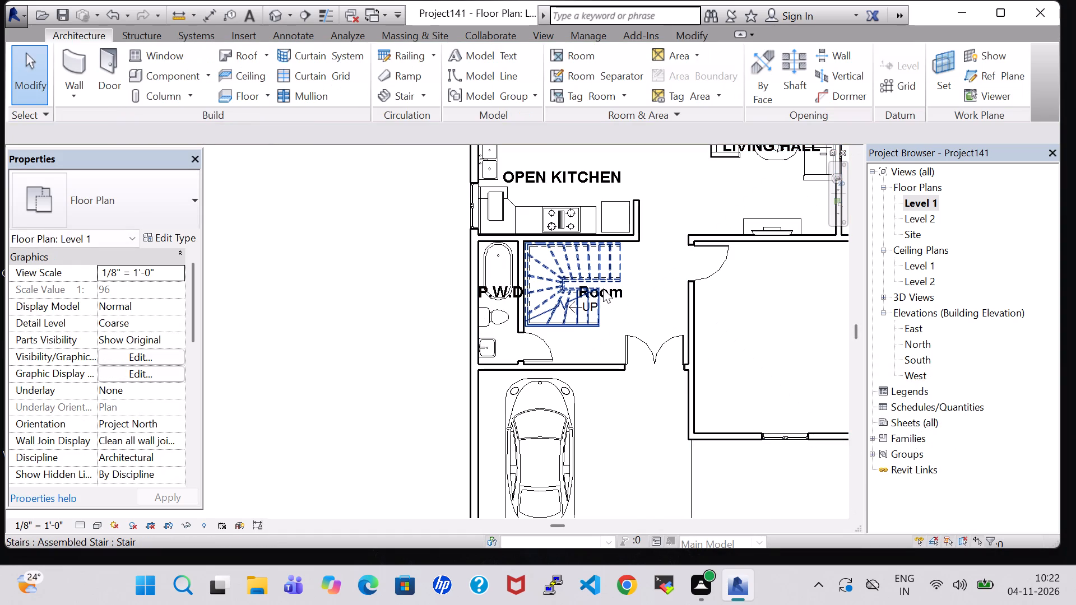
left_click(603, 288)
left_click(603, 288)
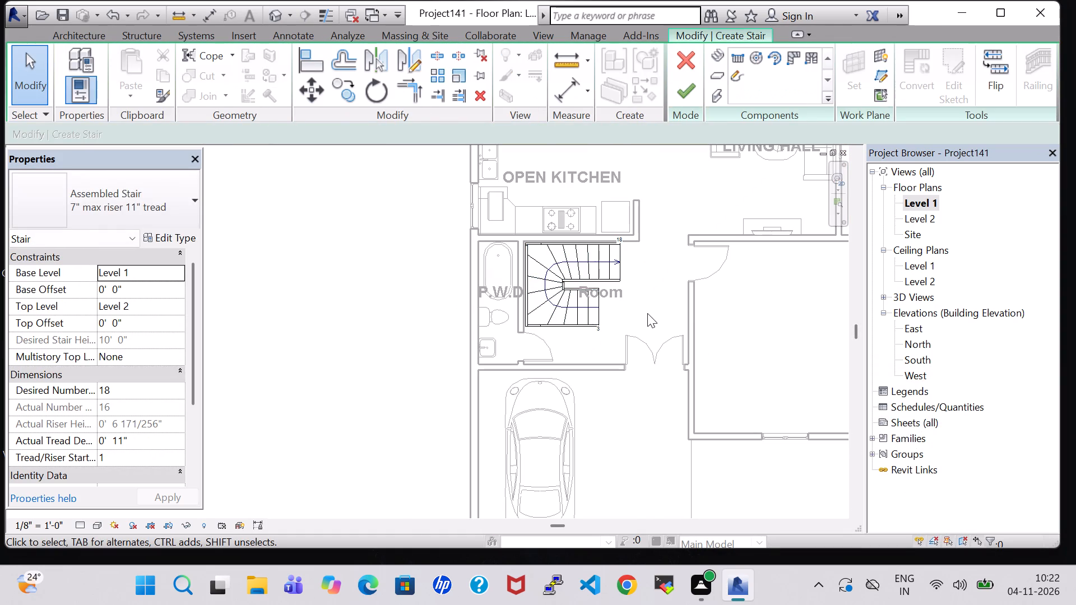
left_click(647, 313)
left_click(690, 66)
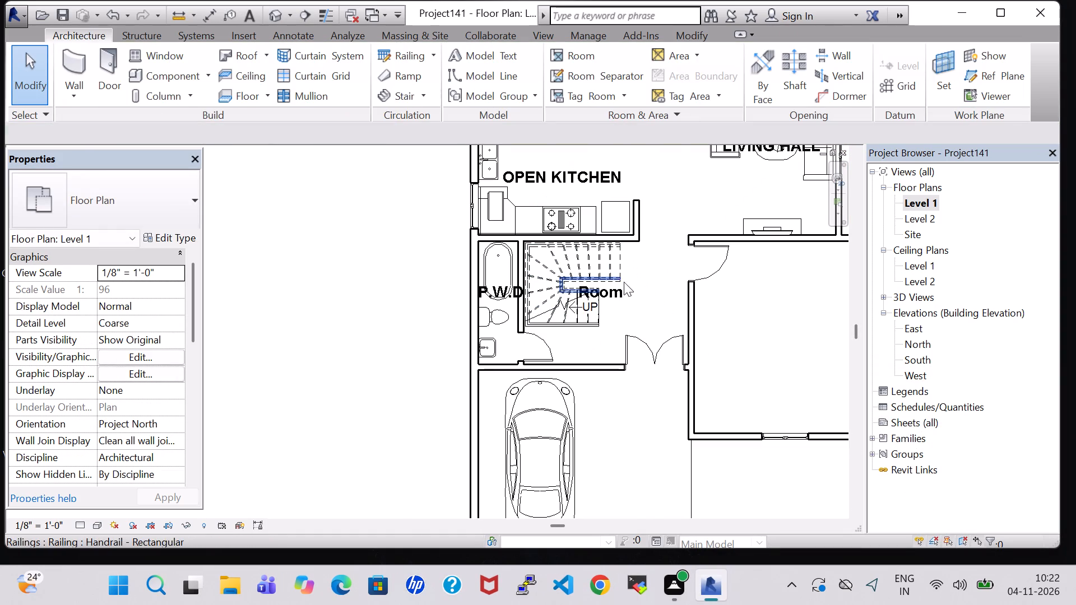
Rename the new room beside the stair as STAIRS LOBBY.
double_click(618, 295)
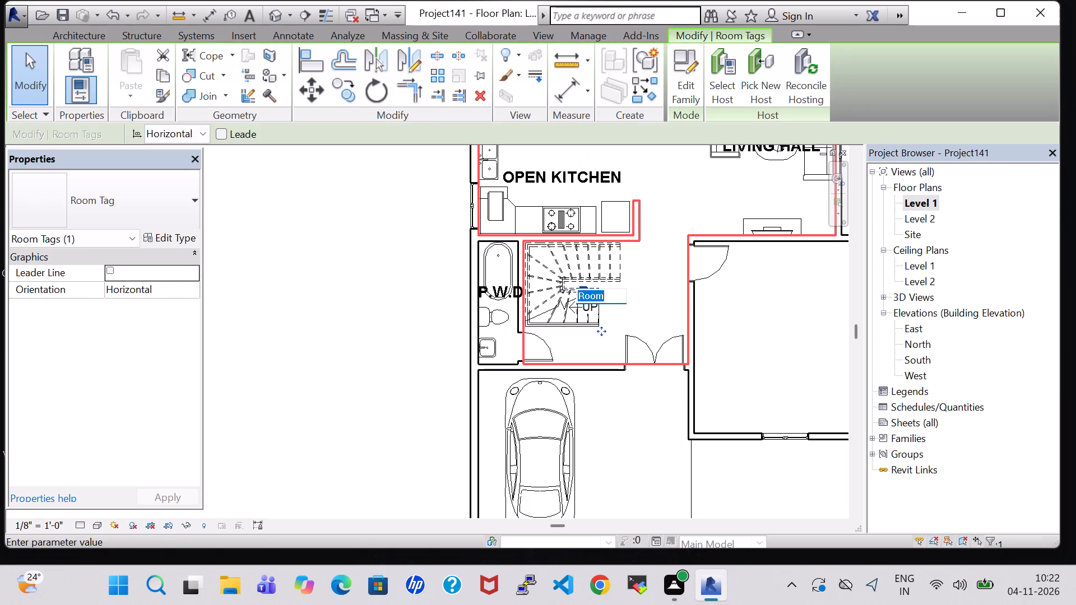
key("BackSpace")
type("SY")
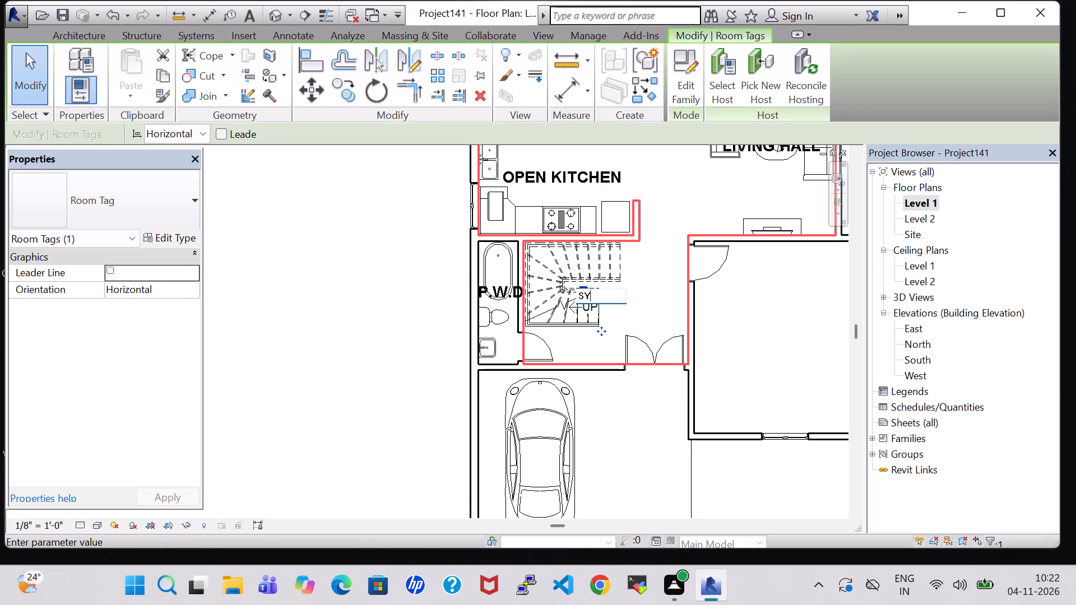
key("BackSpace")
type("TAIRS LOBBY")
key("Return")
Nudge the STAIRS LOBBY label down and slightly to the right, over the lower part of the stair area.
key("Down")
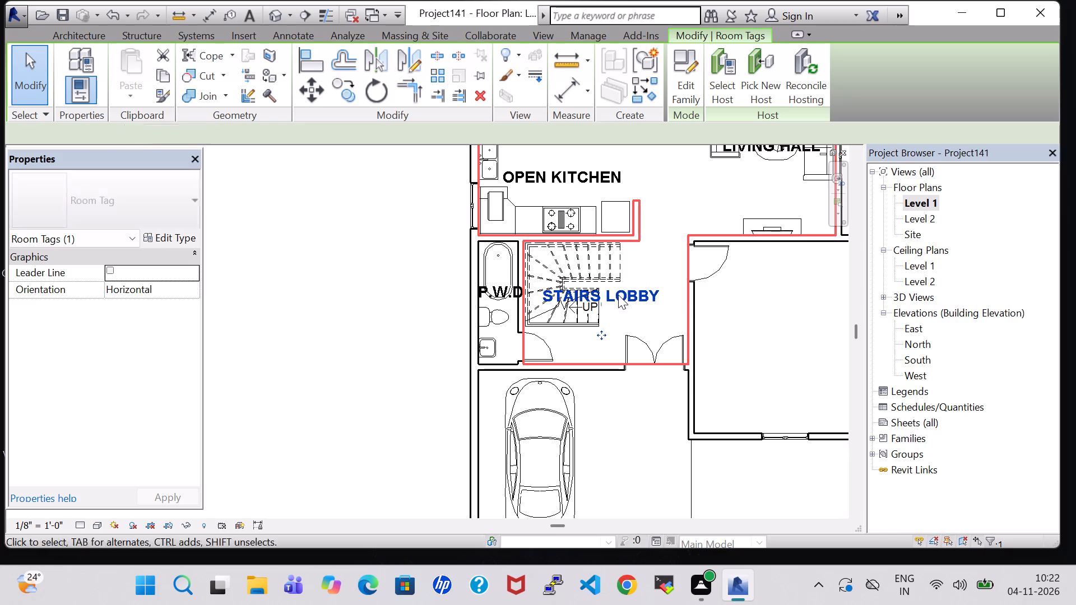
key("Down")
key("Down")
key("Down")
key("Down")
key("Right")
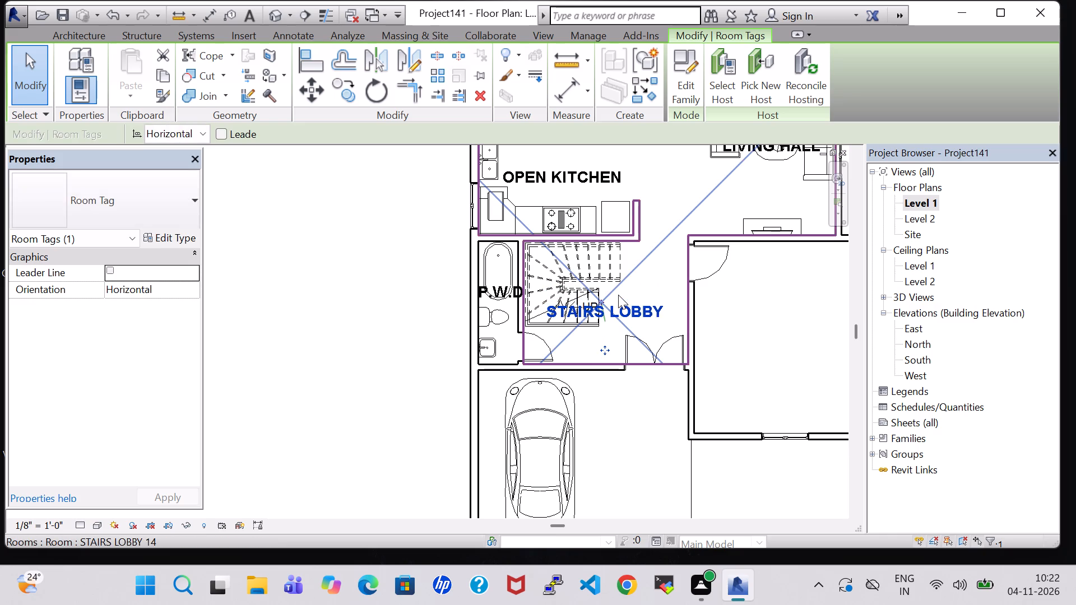
key("Up")
key("Right")
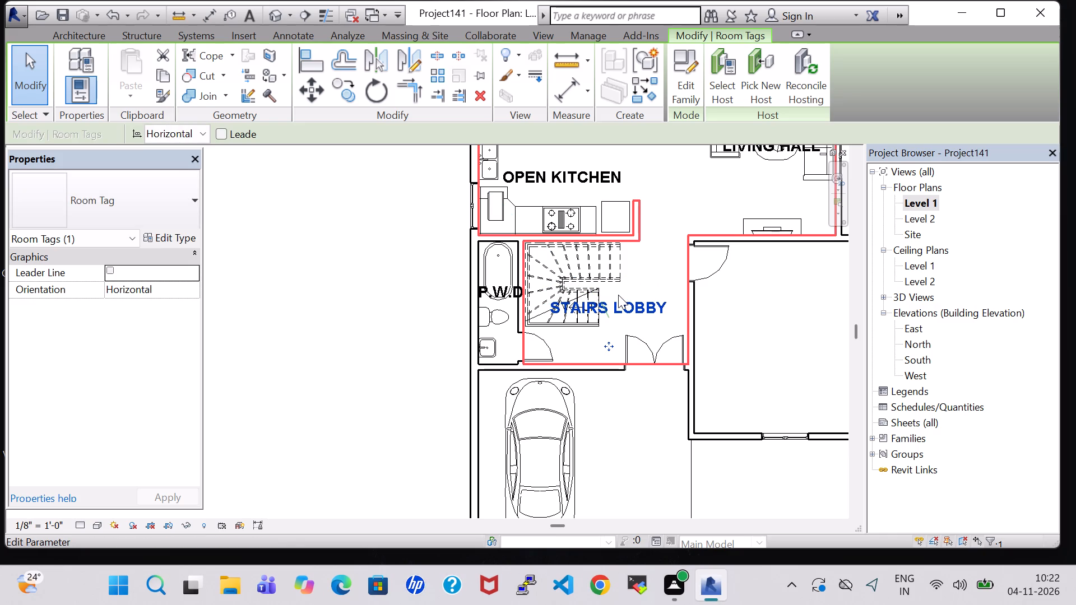
left_click(767, 298)
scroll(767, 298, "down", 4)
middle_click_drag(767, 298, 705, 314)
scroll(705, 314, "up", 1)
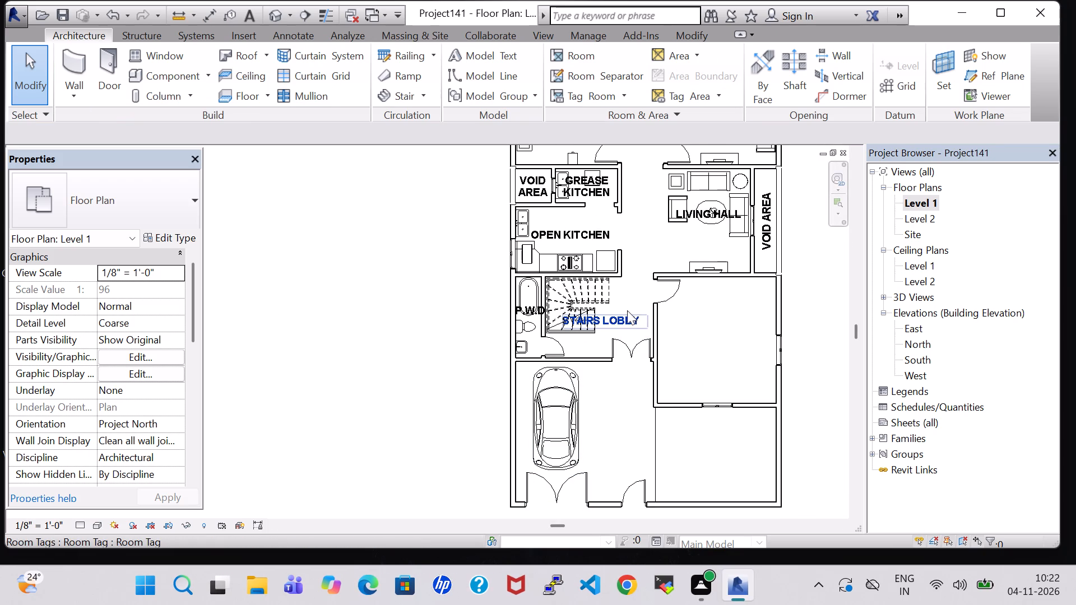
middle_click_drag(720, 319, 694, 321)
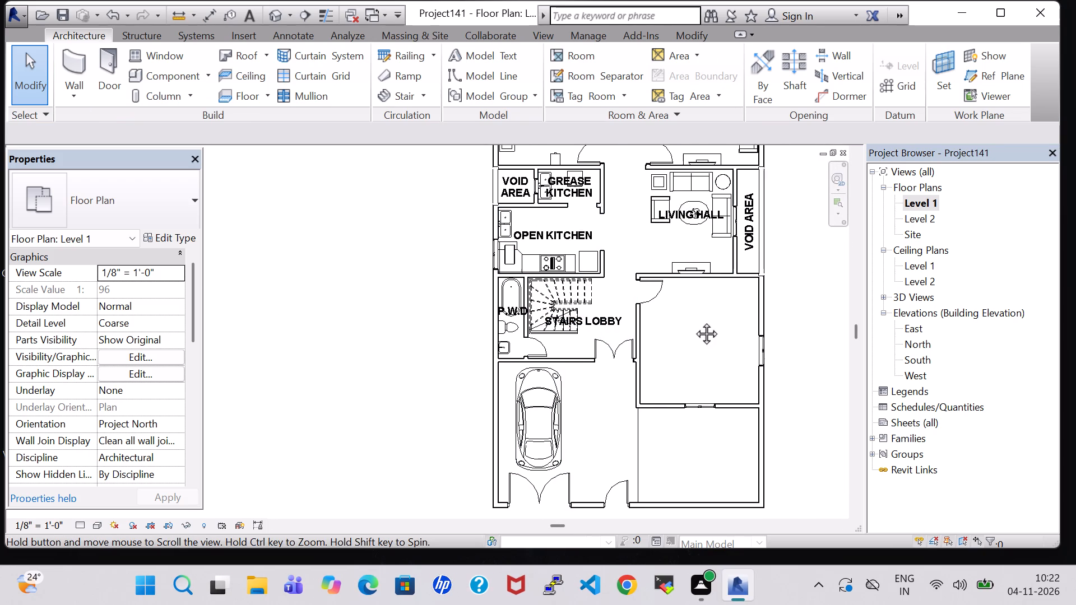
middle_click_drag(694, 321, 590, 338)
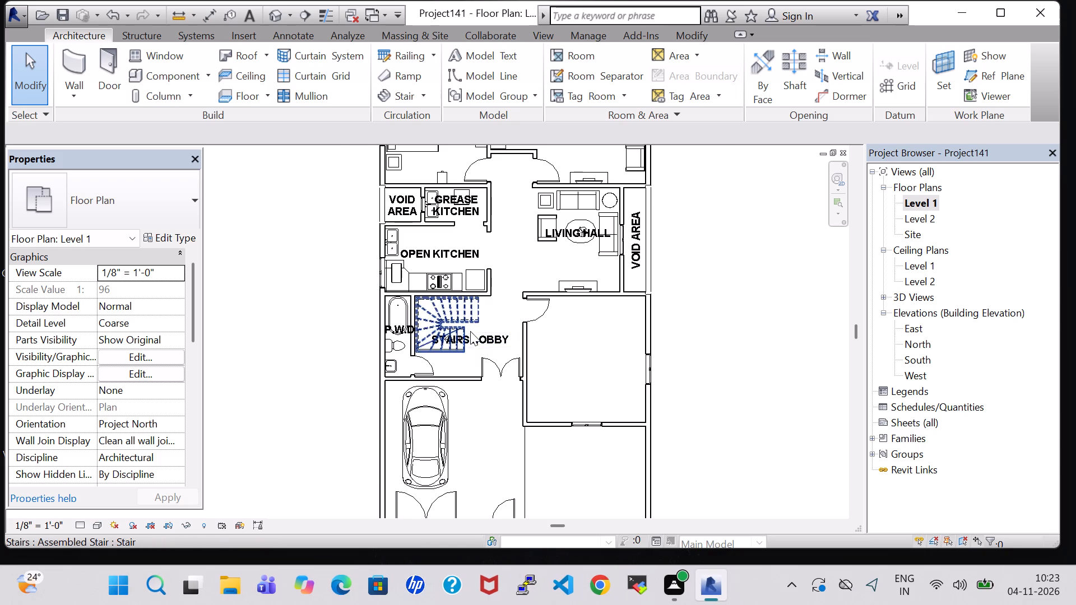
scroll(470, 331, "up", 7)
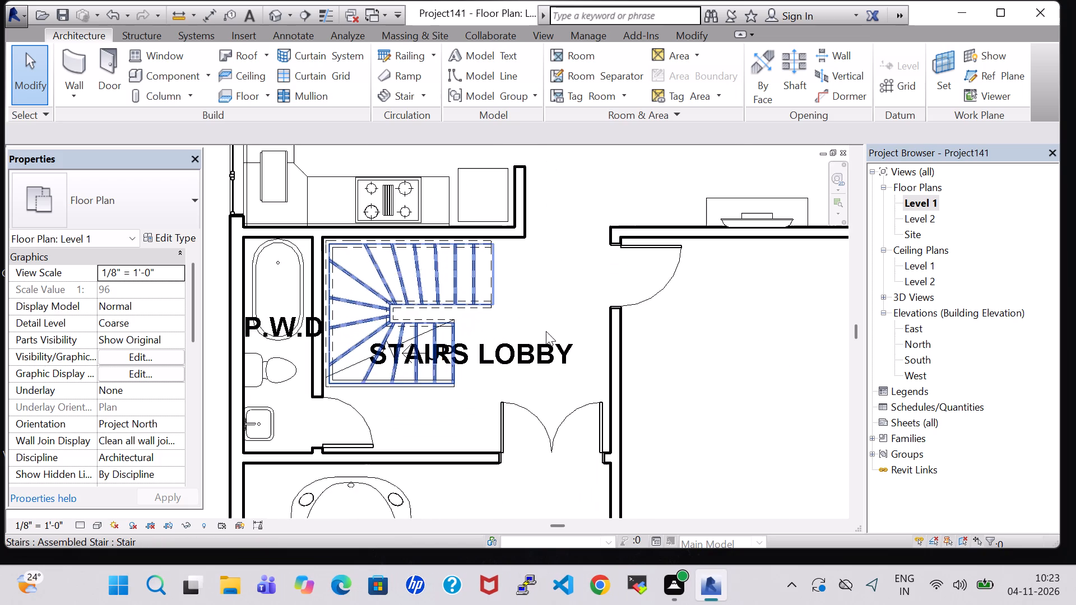
Place a Sofa-Corbu sofa like the living hall's in the empty room beside STAIRS LOBBY, parallel to its lower wall, back toward the window.
left_click(732, 331)
scroll(732, 331, "down", 5)
middle_click_drag(729, 331, 609, 338)
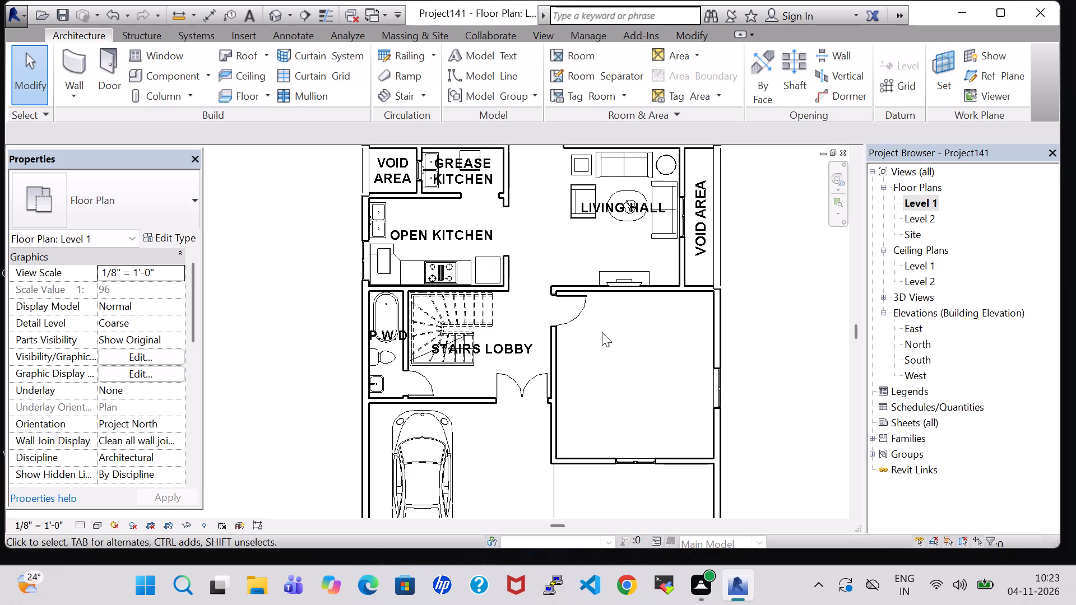
scroll(602, 332, "down", 2)
middle_click_drag(602, 332, 564, 345)
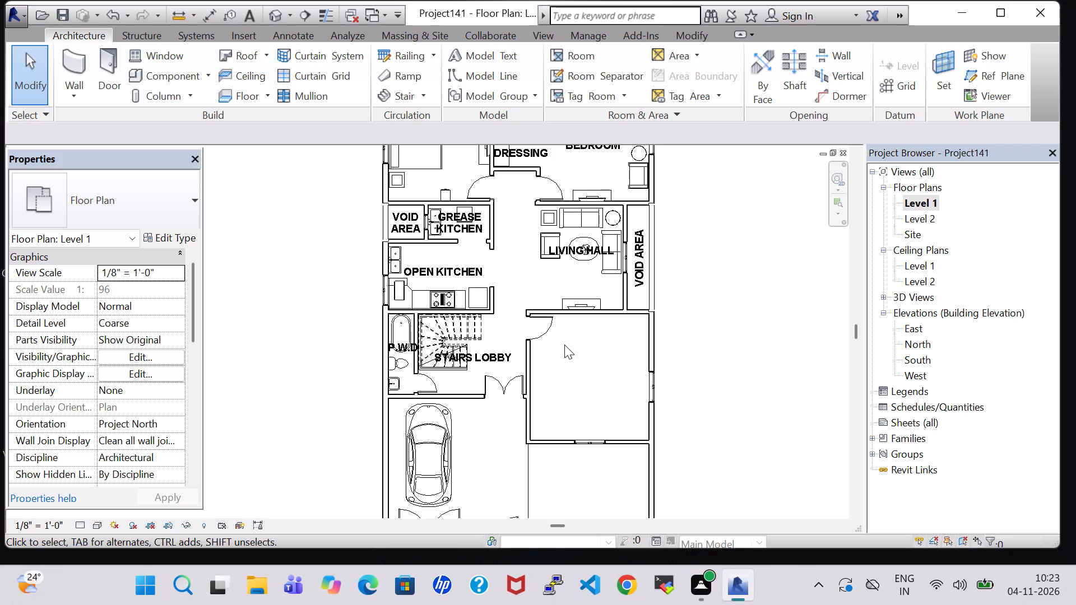
left_click(583, 227)
right_click_drag(583, 227, 540, 203)
left_click(644, 304)
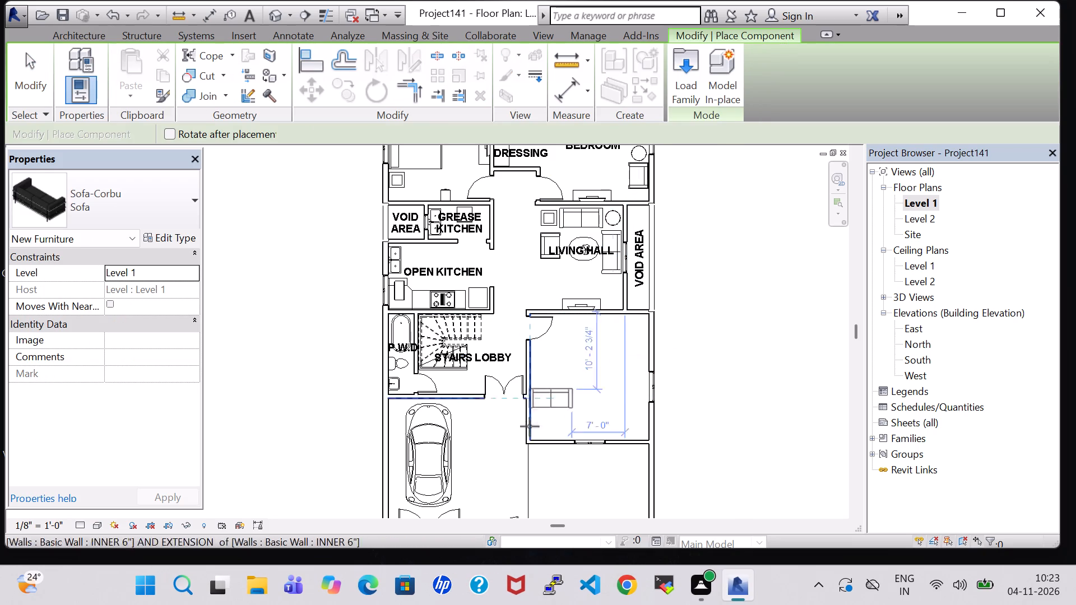
key("space")
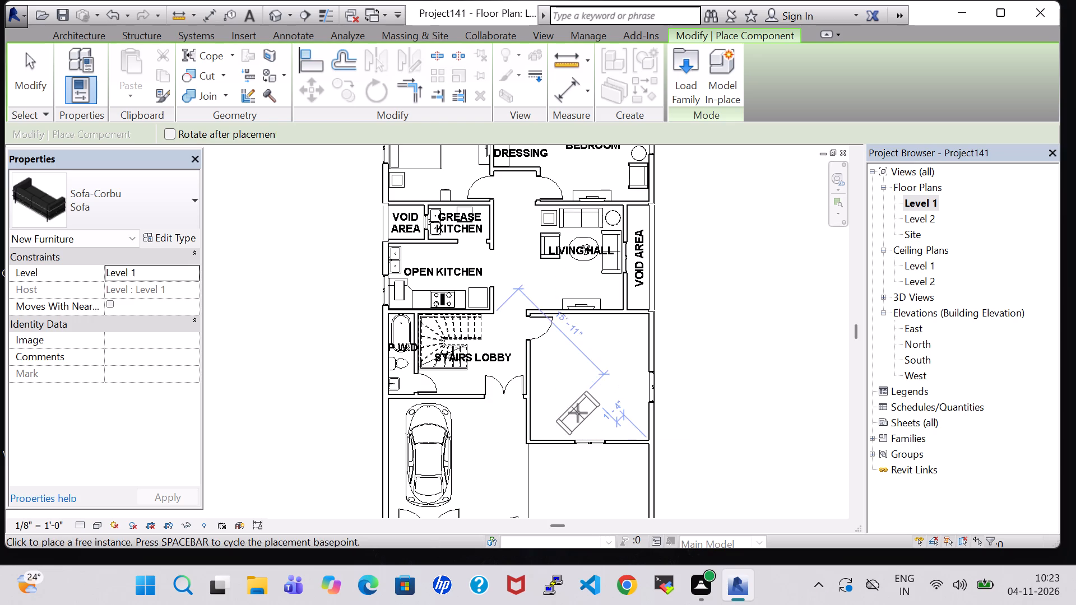
key("space")
key("space")
scroll(577, 415, "up", 5)
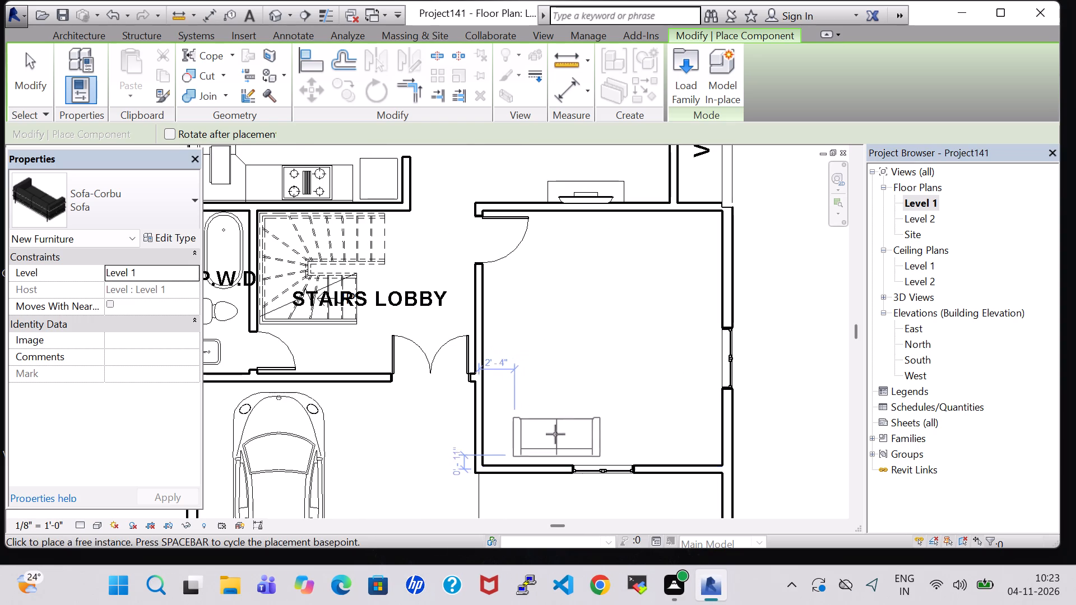
left_click(560, 439)
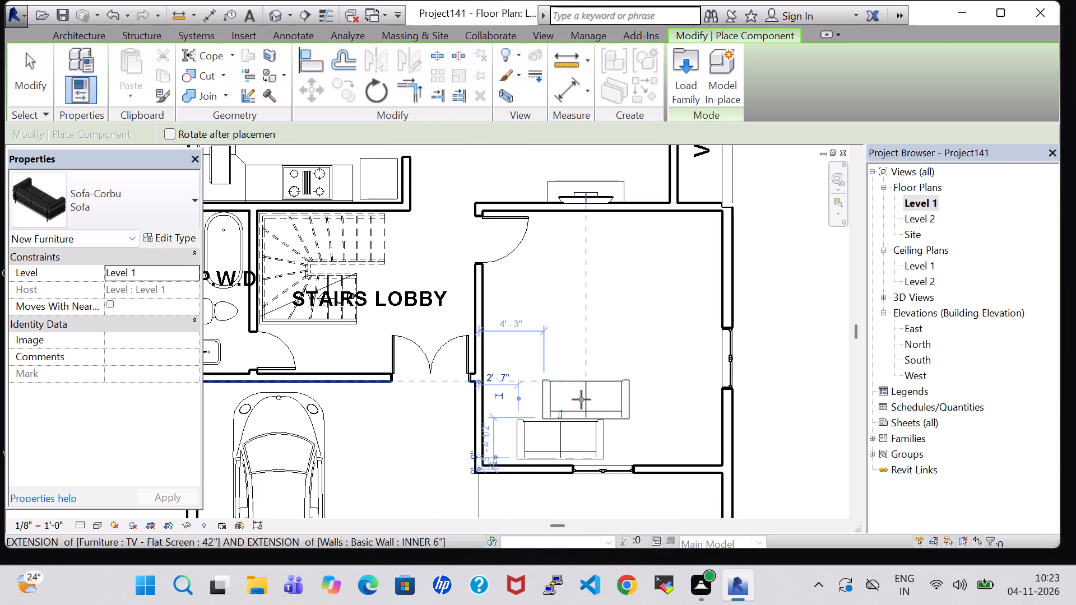
key("Escape")
key("Escape")
Duplicate the new sofa's type as Sofa 2 and set its width to 8' 6".
left_click(562, 439)
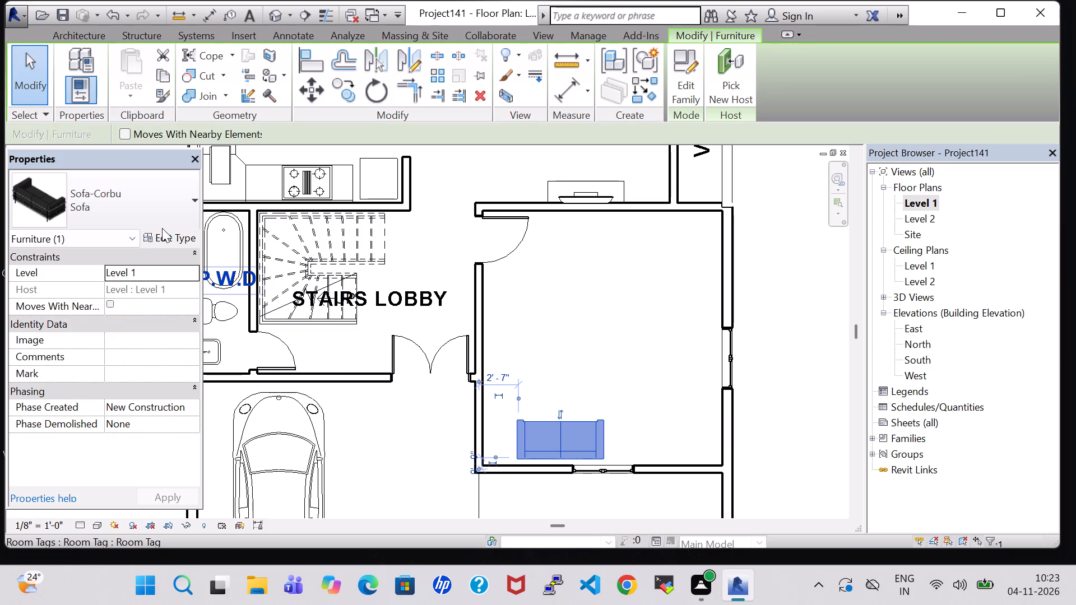
left_click(170, 236)
left_click(623, 122)
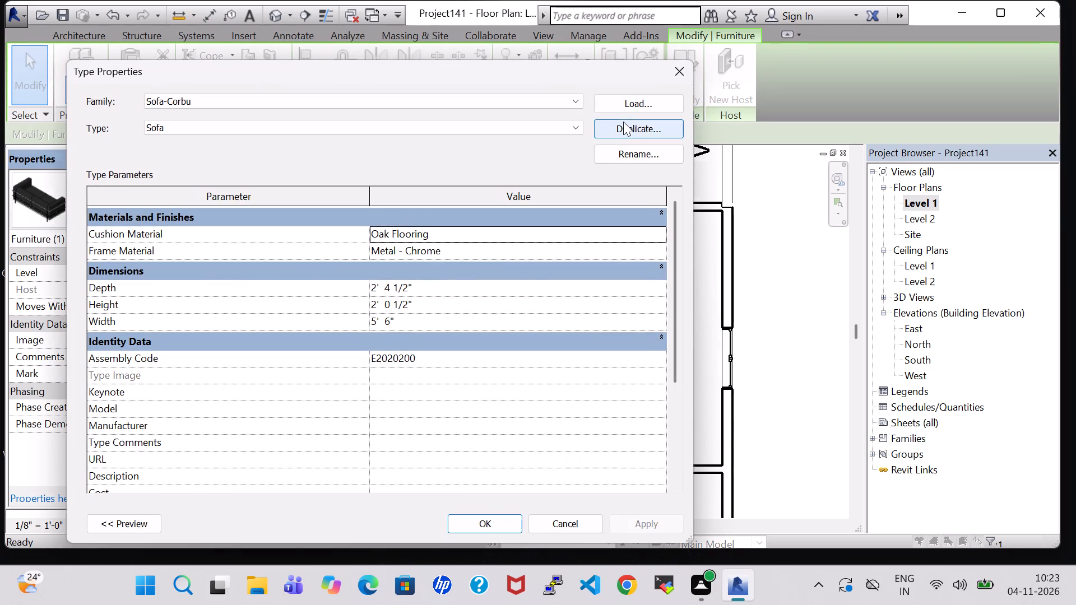
left_click(381, 345)
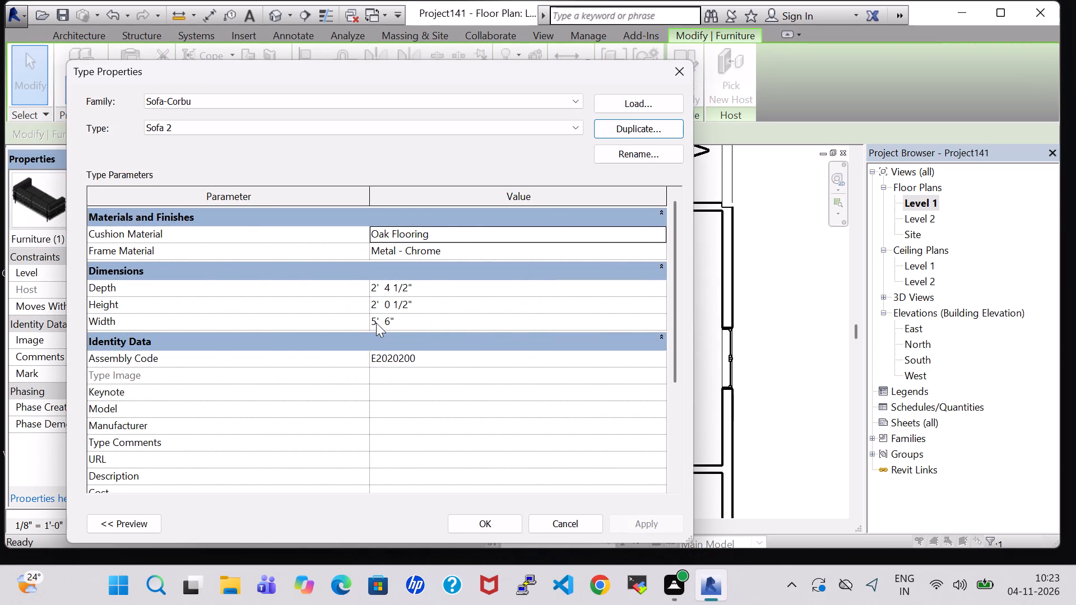
left_click(376, 323)
left_click(376, 323)
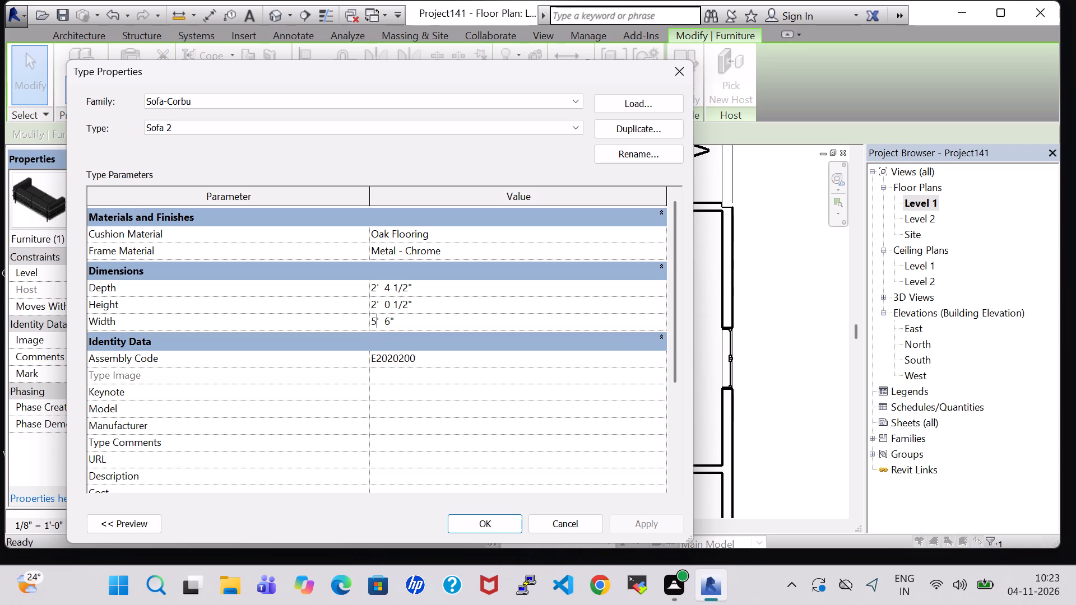
key("BackSpace")
key("8")
key("Return")
left_click(494, 520)
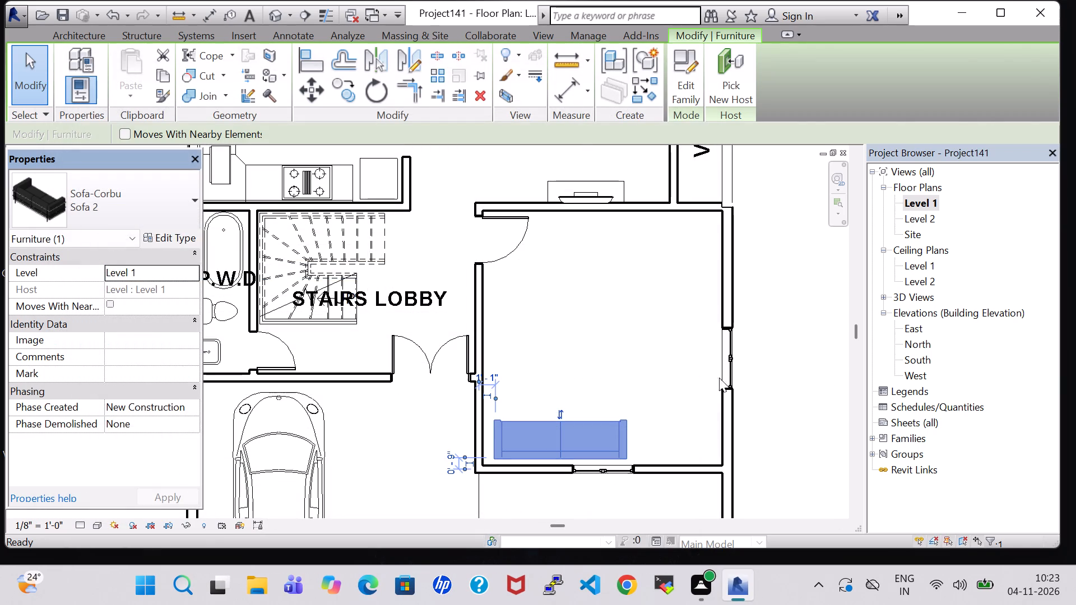
left_click(642, 351)
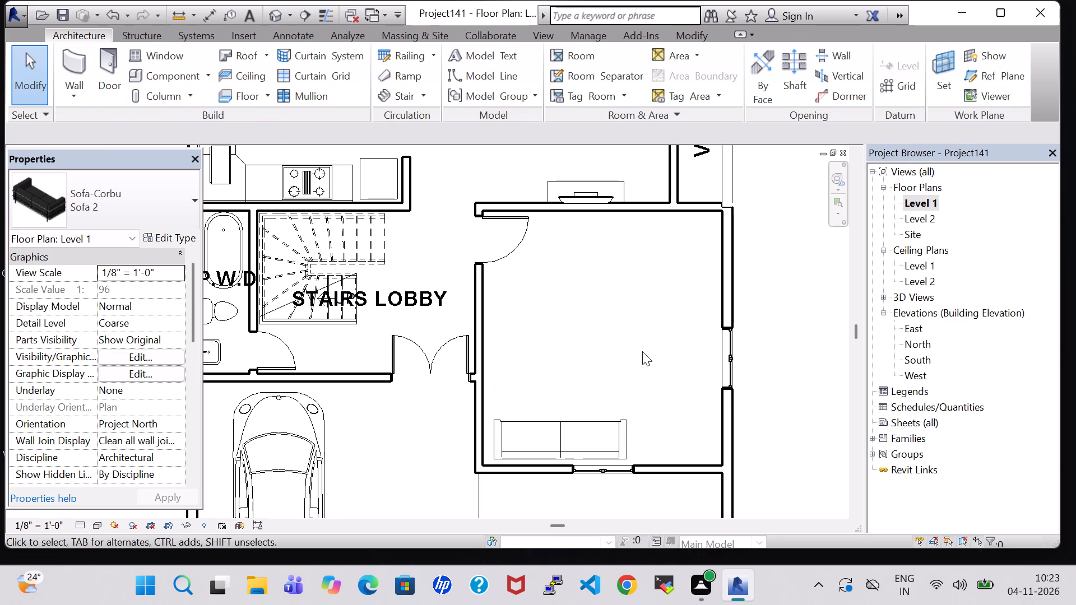
Nudge the widened sofa right along the lower wall until it is about 3' 4" from the room's left wall.
left_click(587, 417)
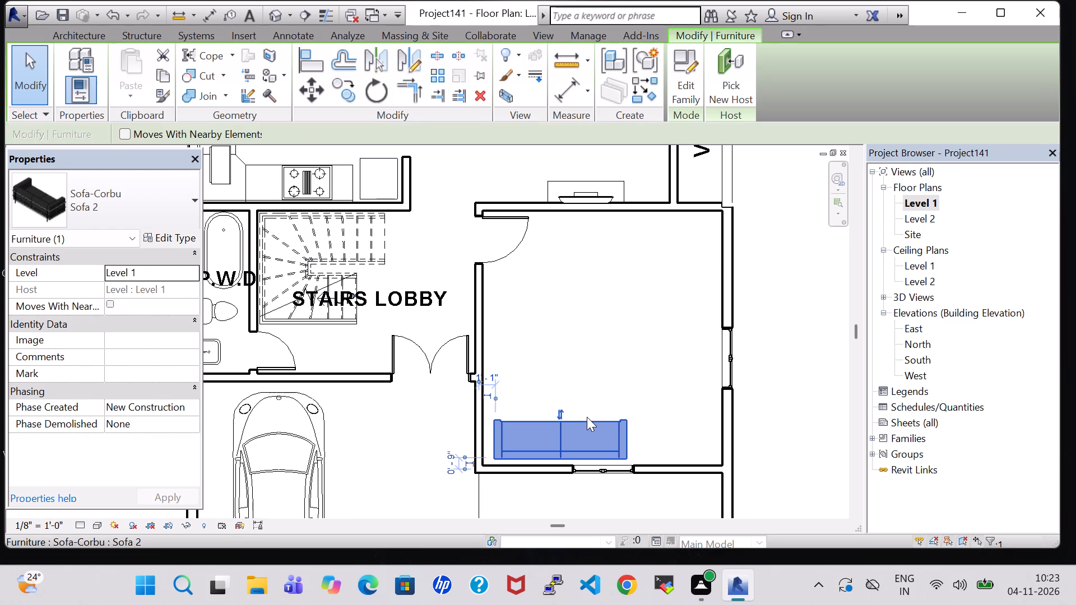
key("Right")
key("Right")
key("Right")
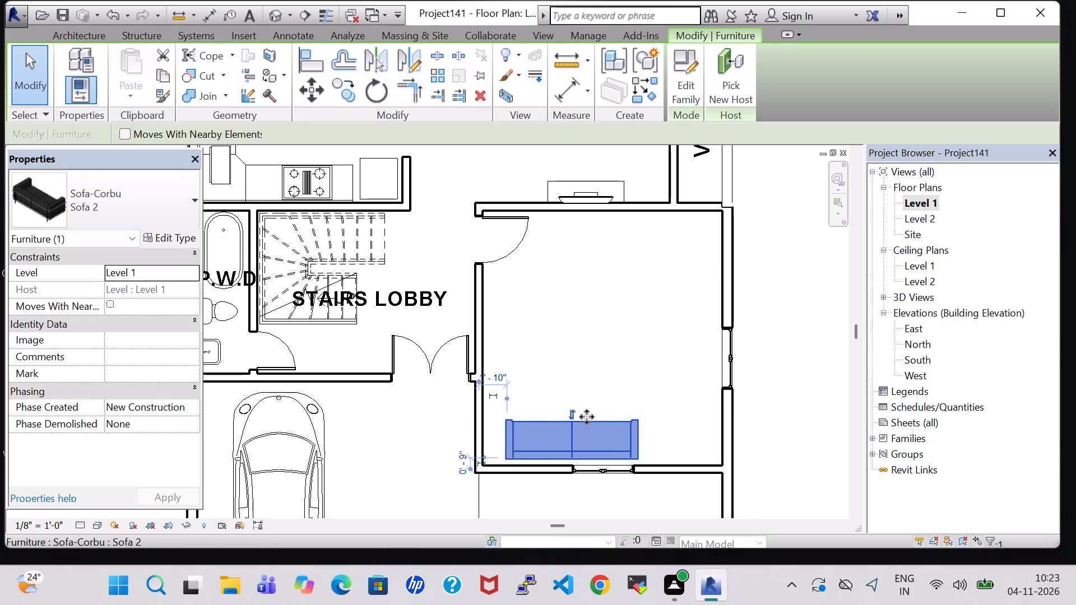
key("Right")
key("Right")
key("Right")
key("Right")
key("Right")
key("Right")
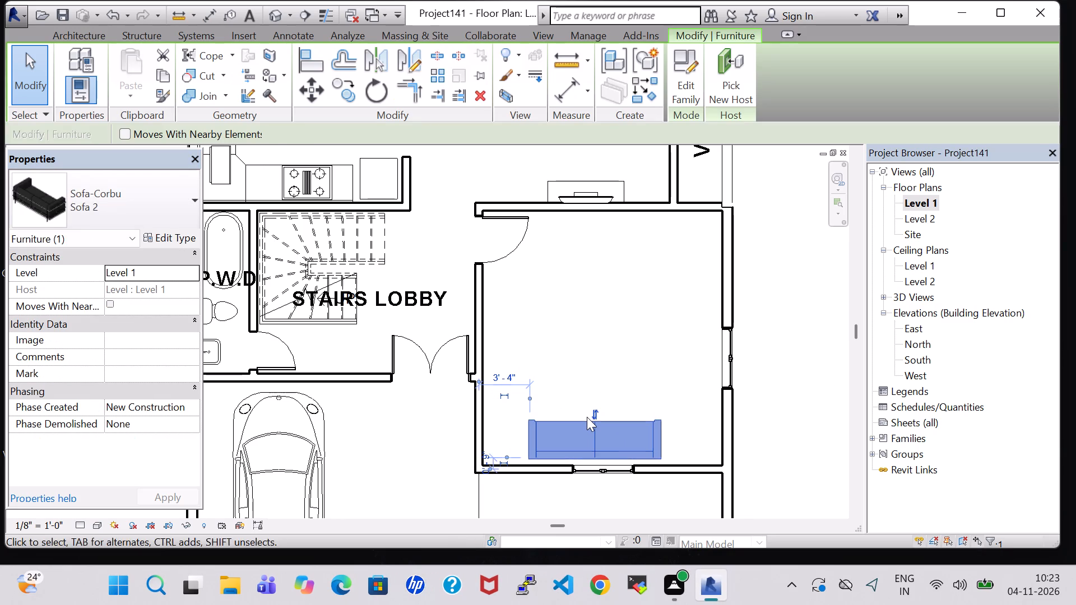
left_click(783, 297)
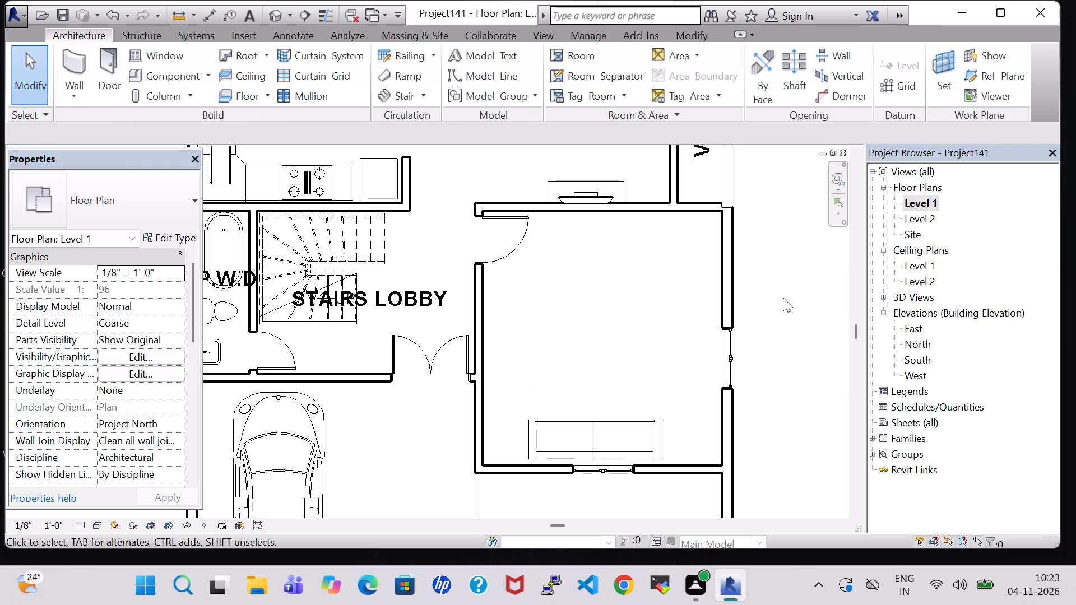
Place a 36" diameter Table-Round like the living hall's at the left end of the Sofa 2 sofa.
scroll(783, 297, "down", 5)
middle_click_drag(778, 284, 760, 367)
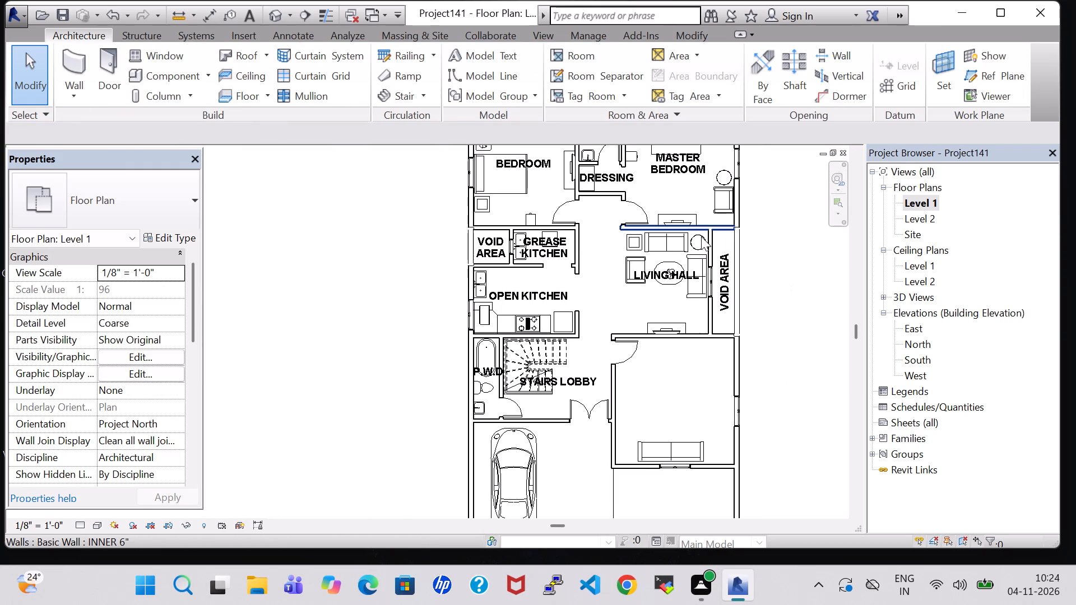
left_click(698, 247)
right_click(698, 247)
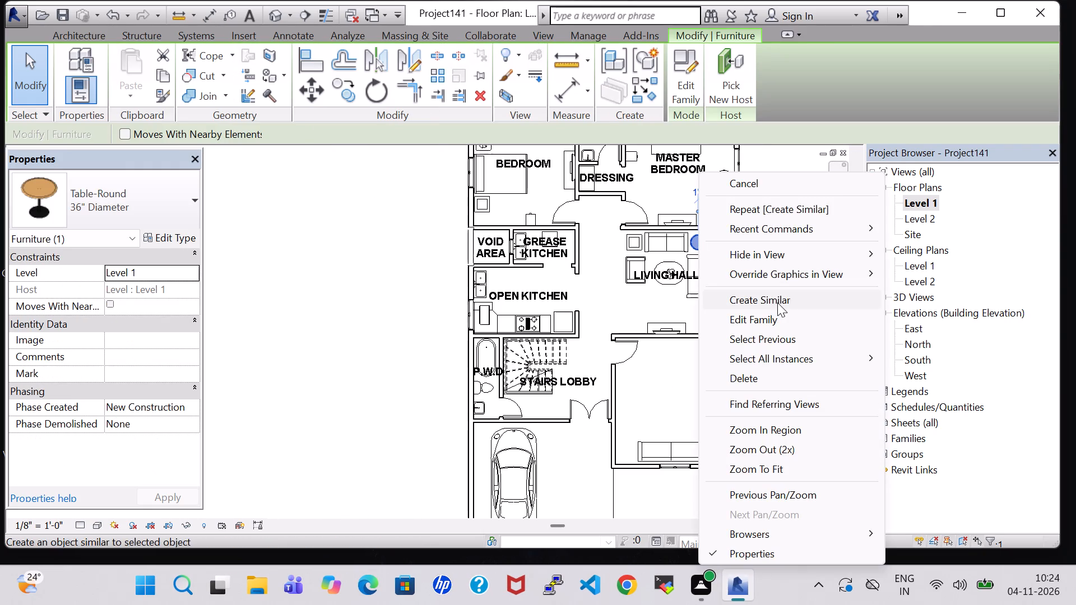
left_click(777, 302)
scroll(631, 449, "up", 5)
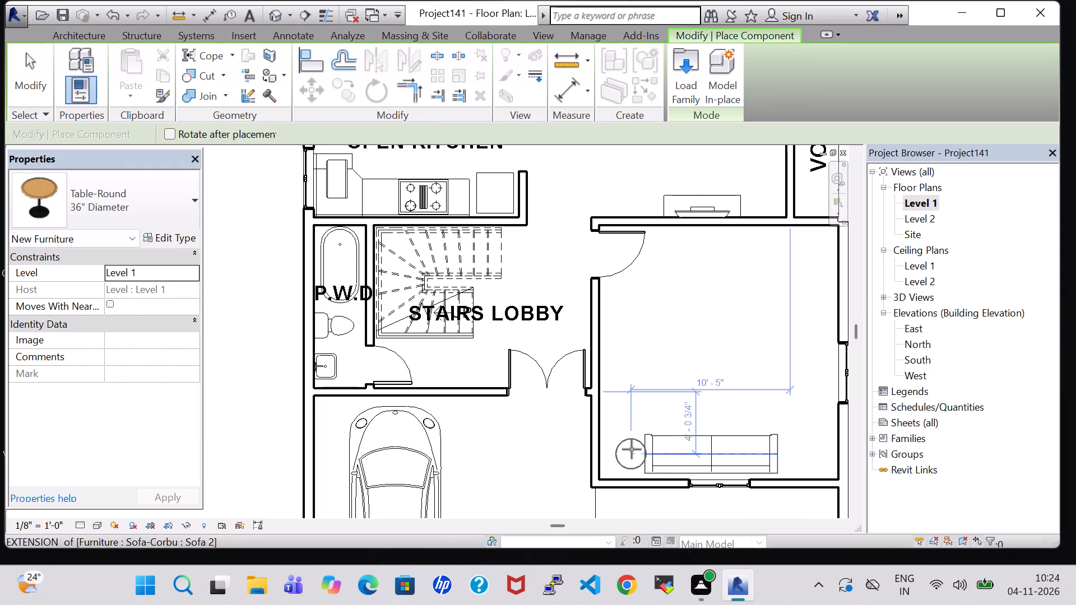
left_click(619, 460)
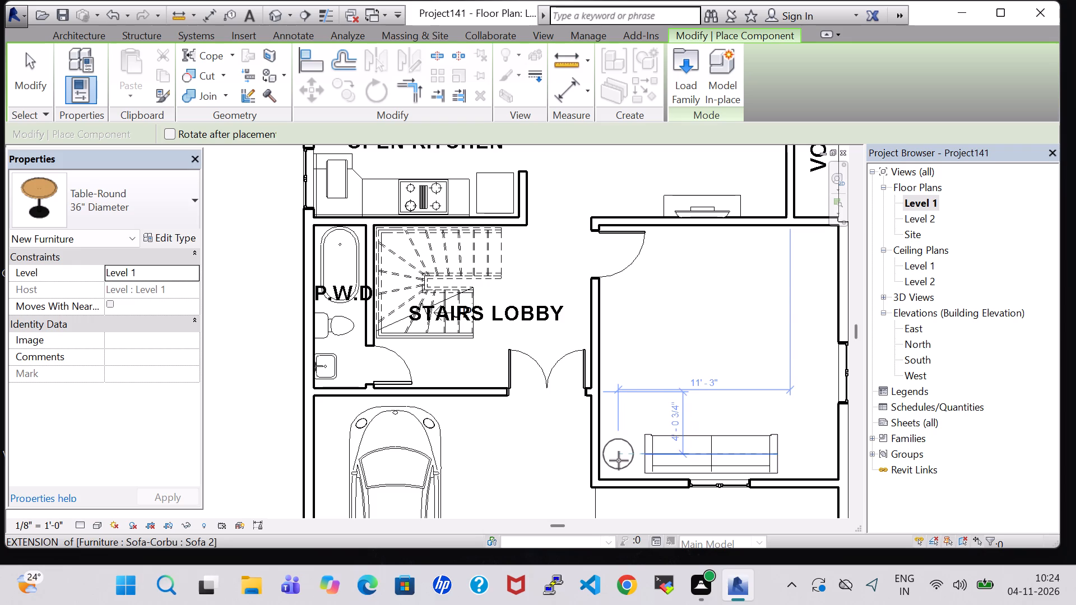
middle_click_drag(735, 345, 593, 366)
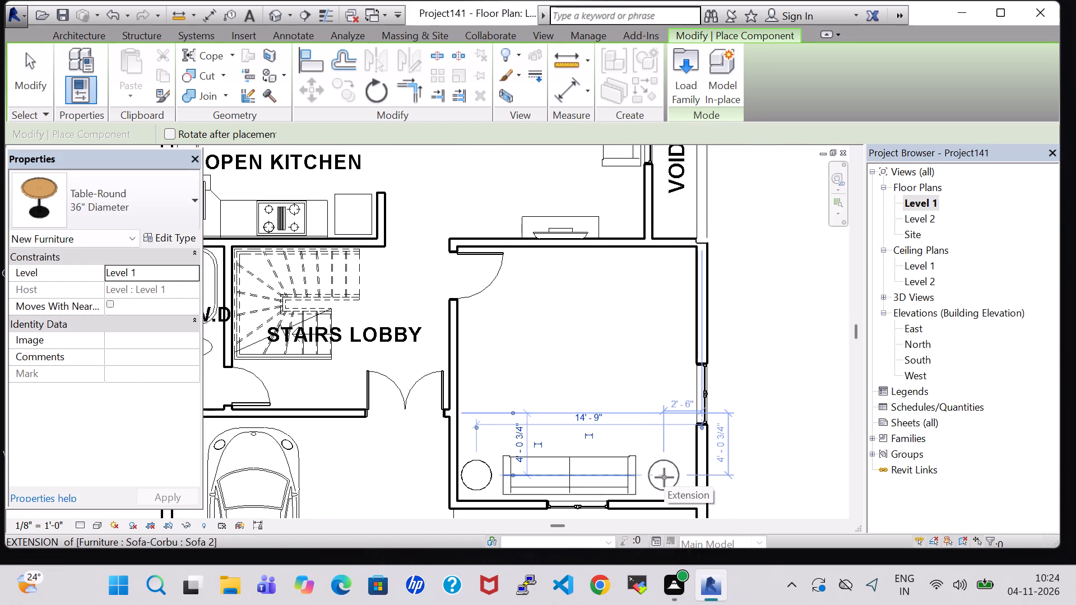
key("Escape")
key("Escape")
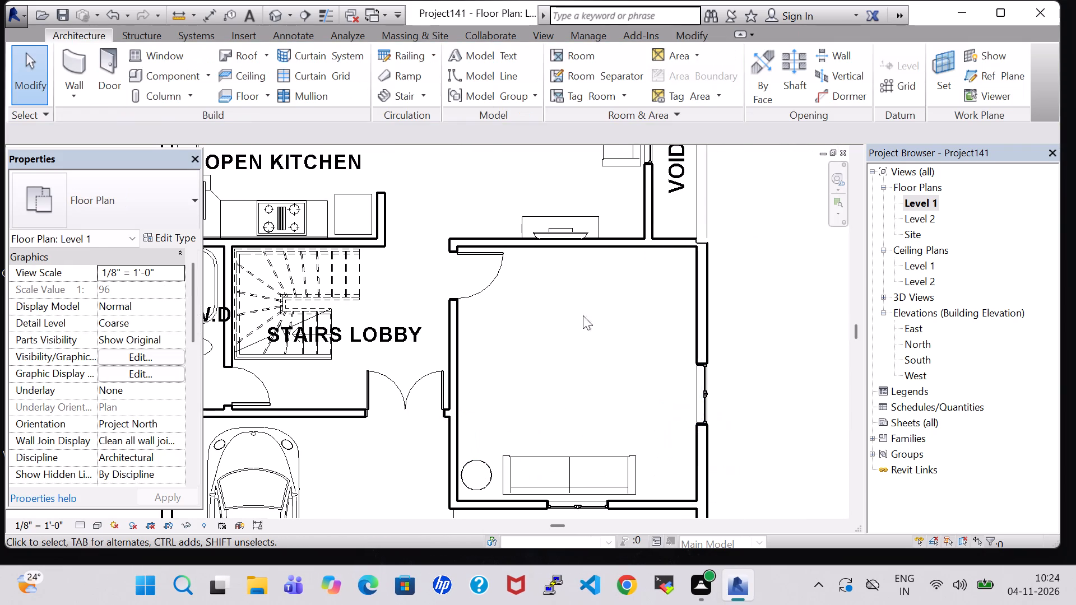
Place a 24" x 24" x 24" Table-Coffee like the living hall's in the corner at the right end of the Sofa 2 sofa.
scroll(572, 303, "down", 5)
left_click(533, 185)
right_click(533, 185)
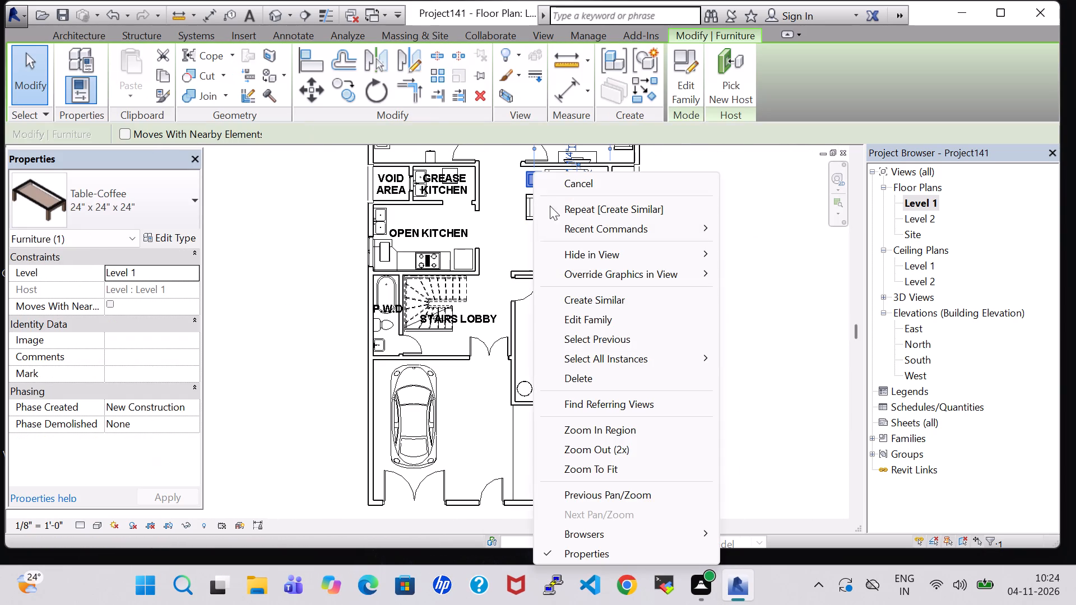
left_click(616, 299)
scroll(620, 389, "up", 3)
left_click(616, 382)
key("Escape")
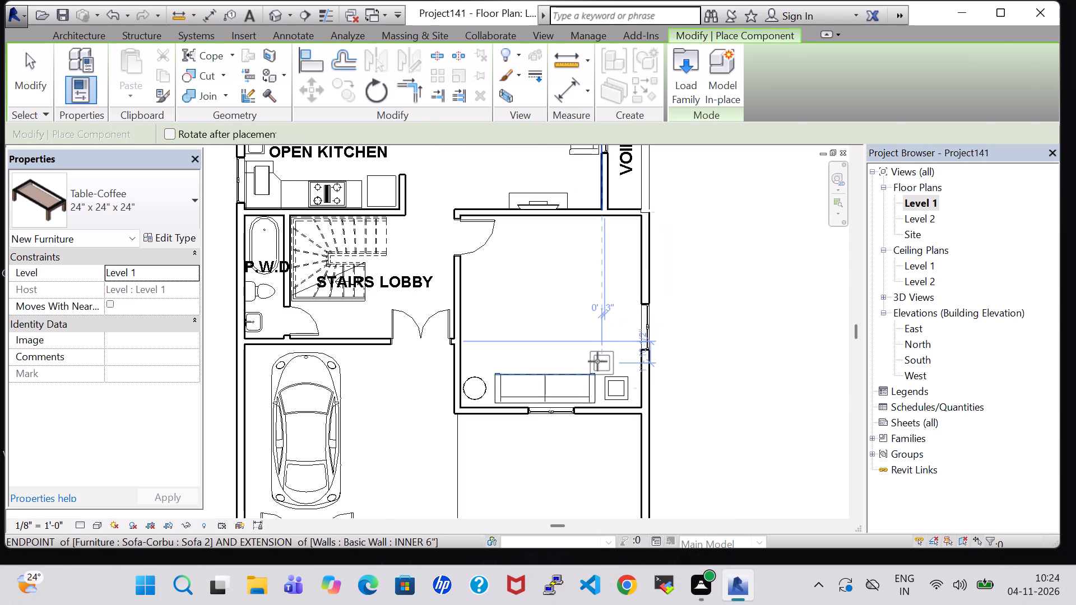
key("Escape")
left_click(563, 387)
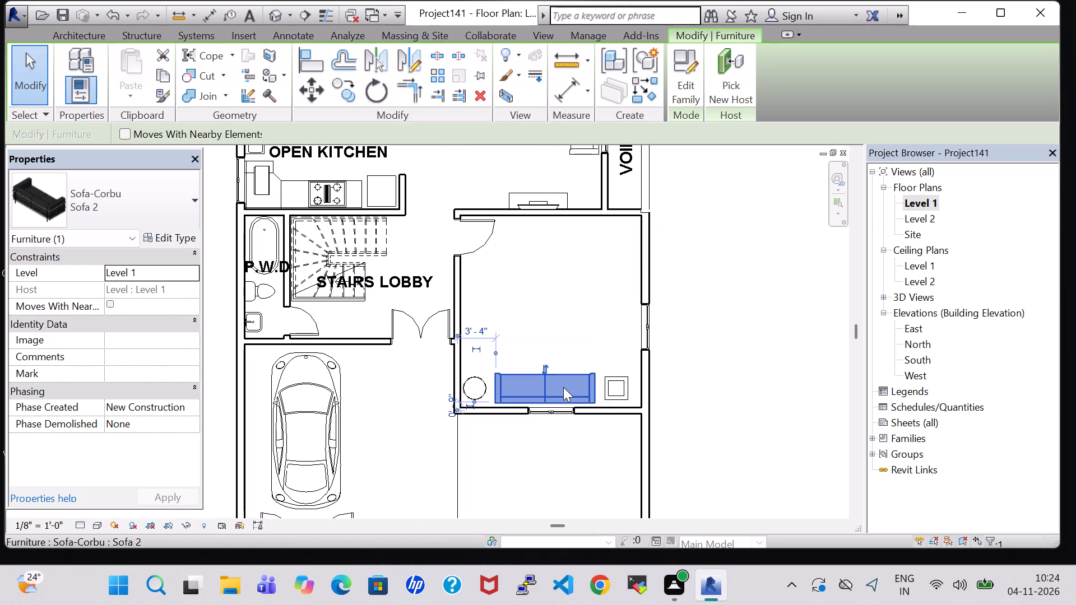
left_click(578, 310)
Place another standard Sofa-Corbu sofa, rotated upright, along the room's right wall in front of the window, above the square coffee table.
scroll(578, 310, "down", 3)
middle_click_drag(575, 294, 578, 330)
scroll(578, 330, "up", 1)
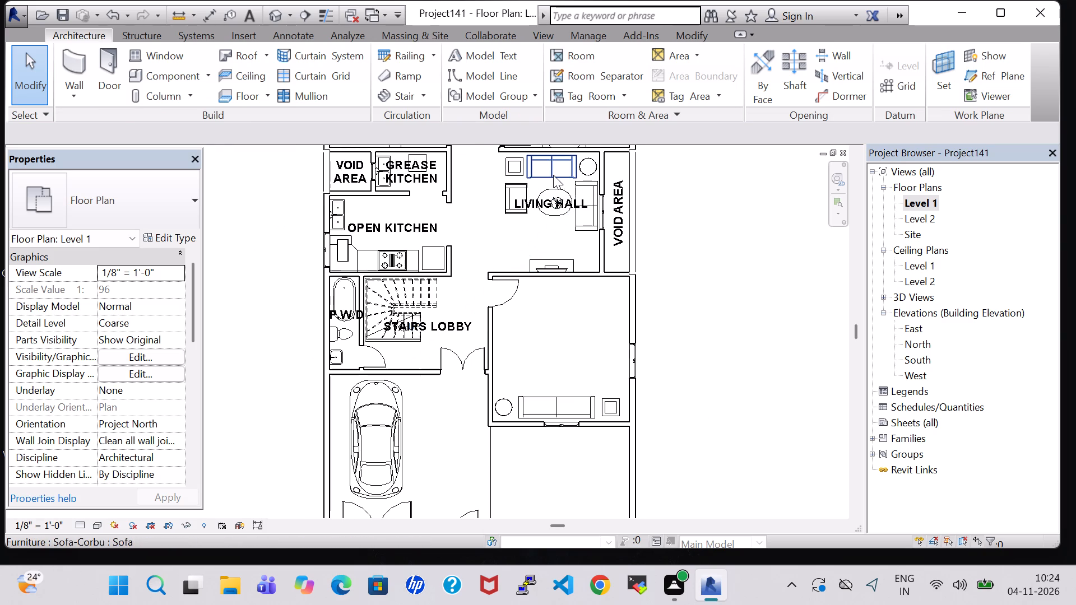
left_click(553, 175)
right_click(553, 175)
left_click(647, 296)
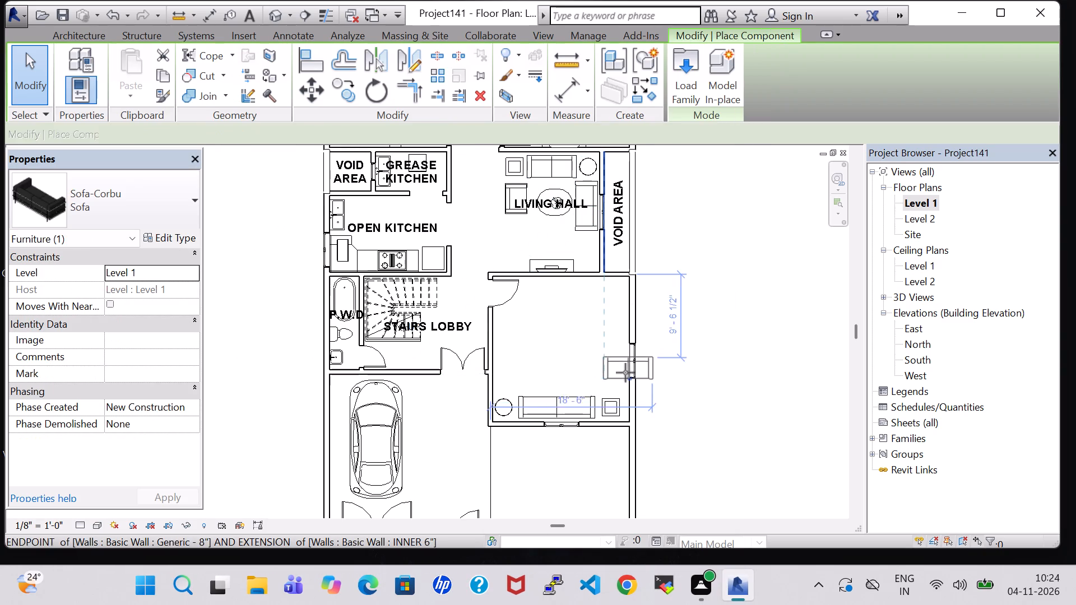
key("space")
key("space")
key("space")
key("space")
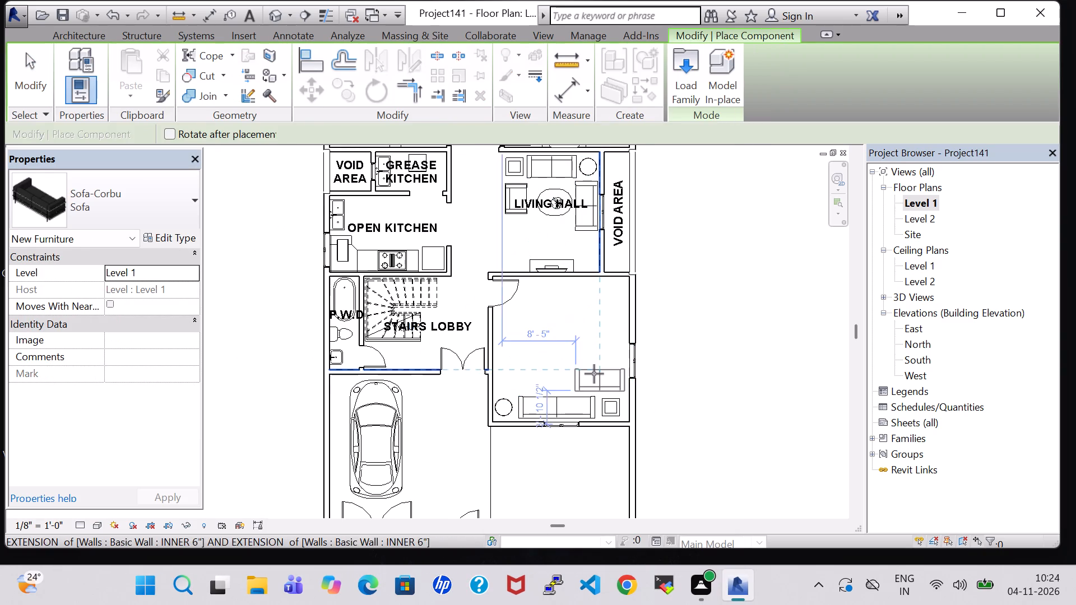
key("space")
key("space")
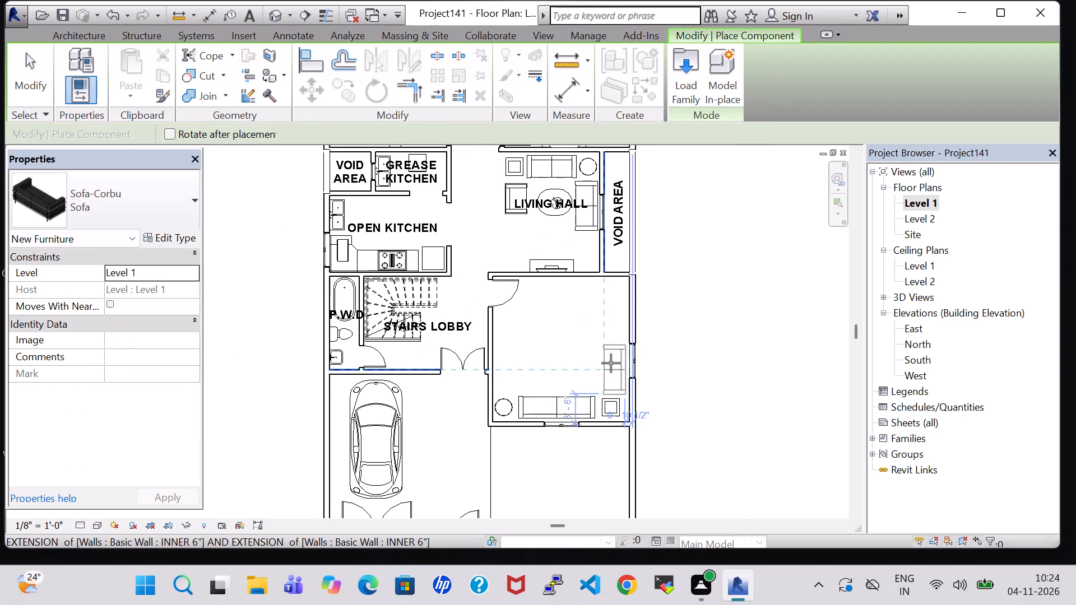
scroll(611, 363, "up", 3)
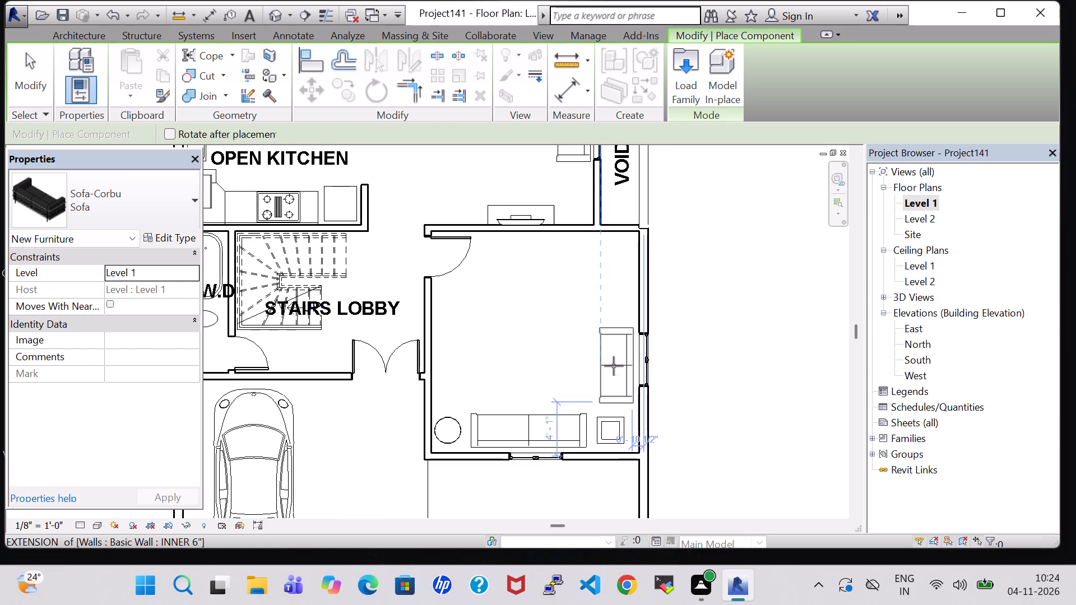
left_click(614, 366)
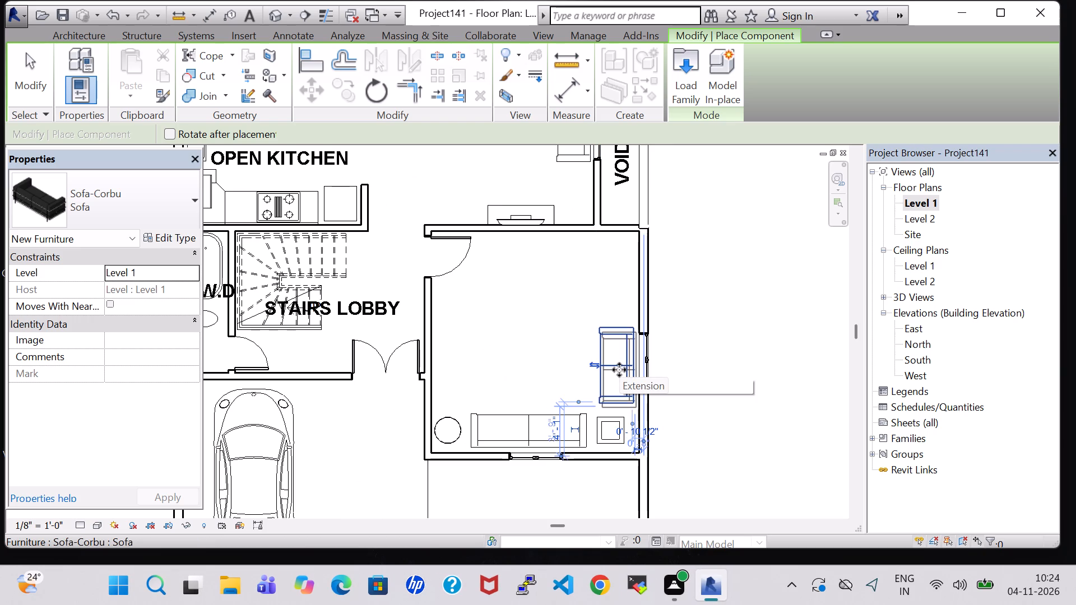
key("Escape")
key("Escape")
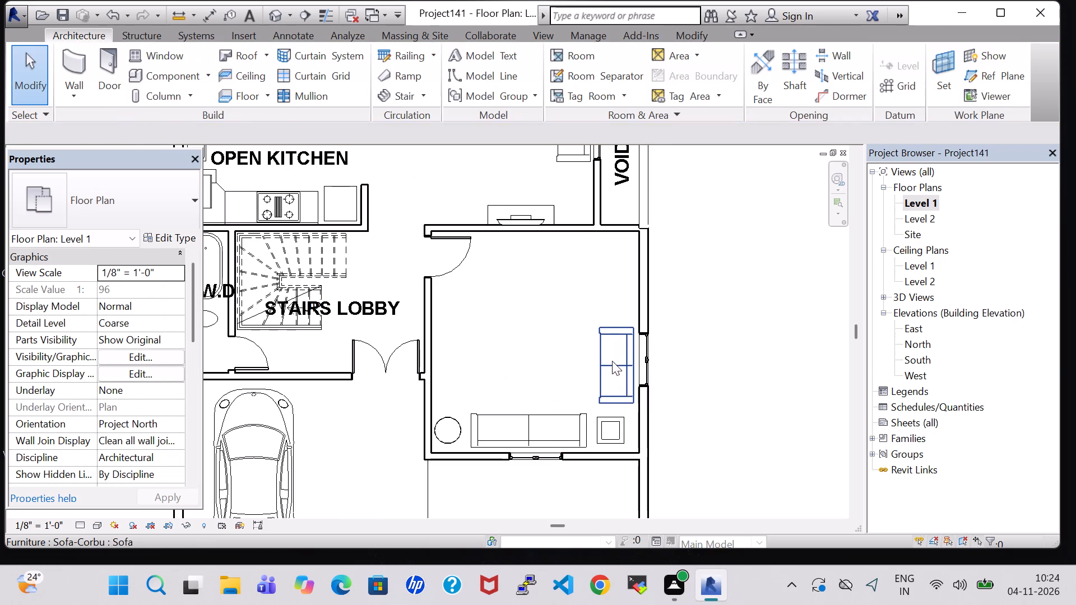
middle_click_drag(608, 337, 609, 358)
scroll(590, 299, "down", 5)
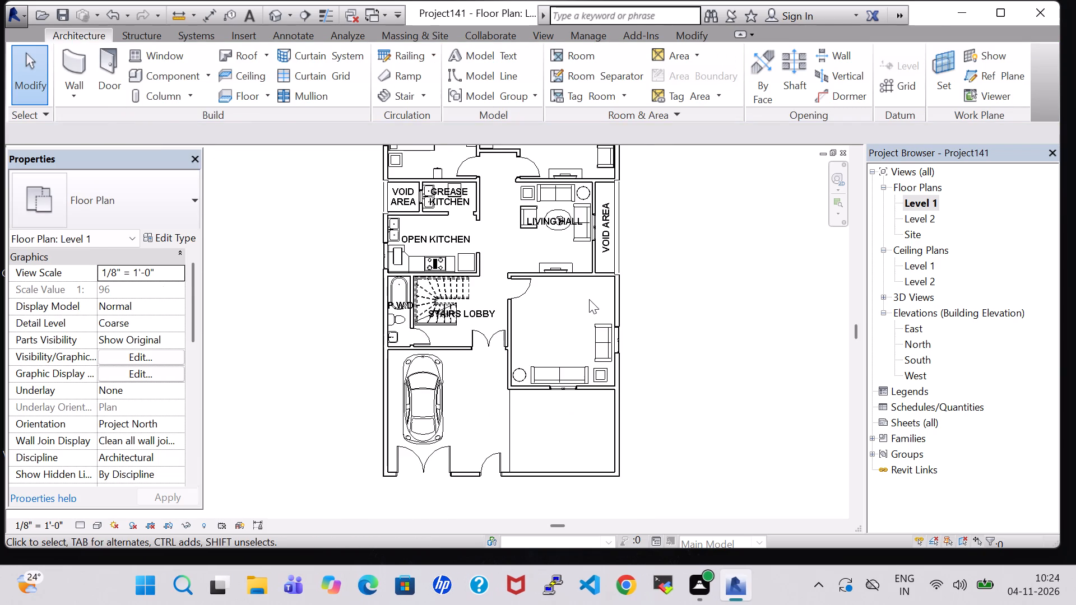
Place a Chair-Corbu chair like the master bedroom's along the room's right wall, just above the upright sofa and rotated to match it.
middle_click_drag(589, 302, 585, 378)
left_click(597, 234)
right_click(597, 234)
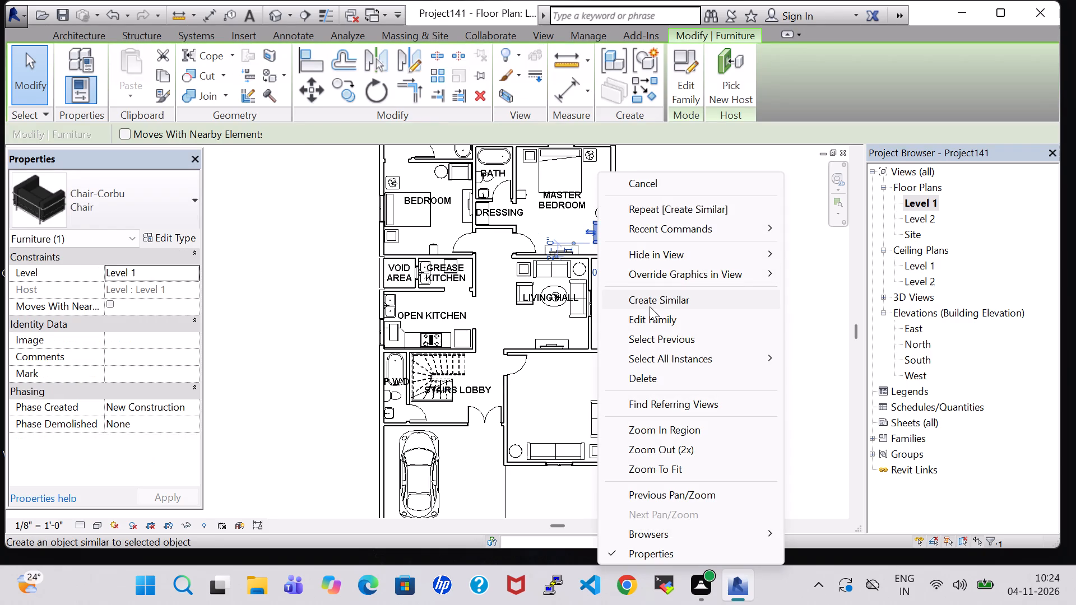
left_click(647, 300)
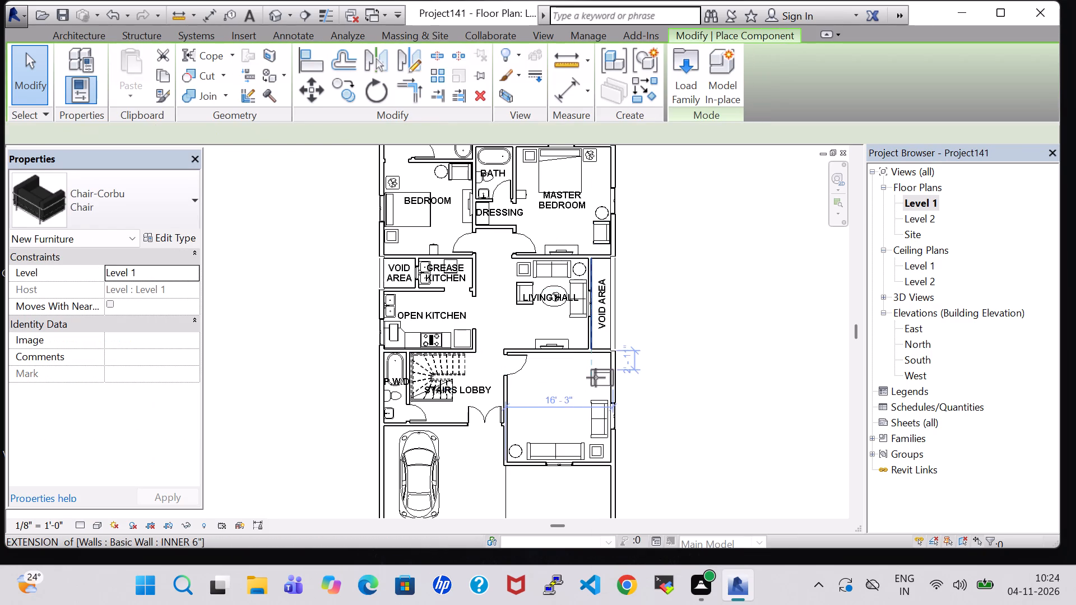
scroll(577, 390, "up", 4)
key("space")
key("space")
key("space")
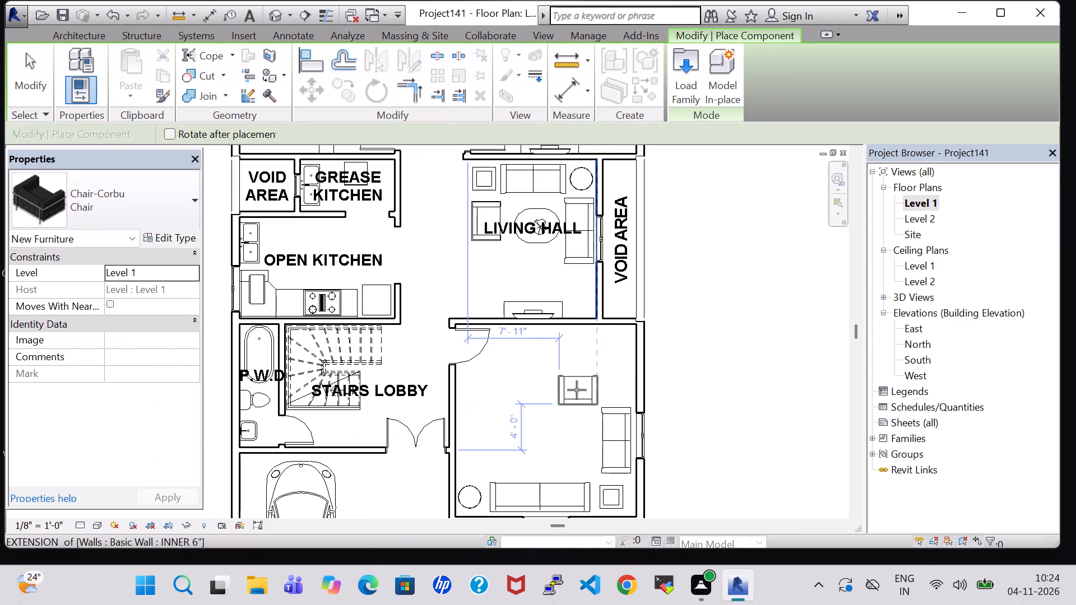
key("space")
scroll(615, 381, "up", 2)
left_click(615, 381)
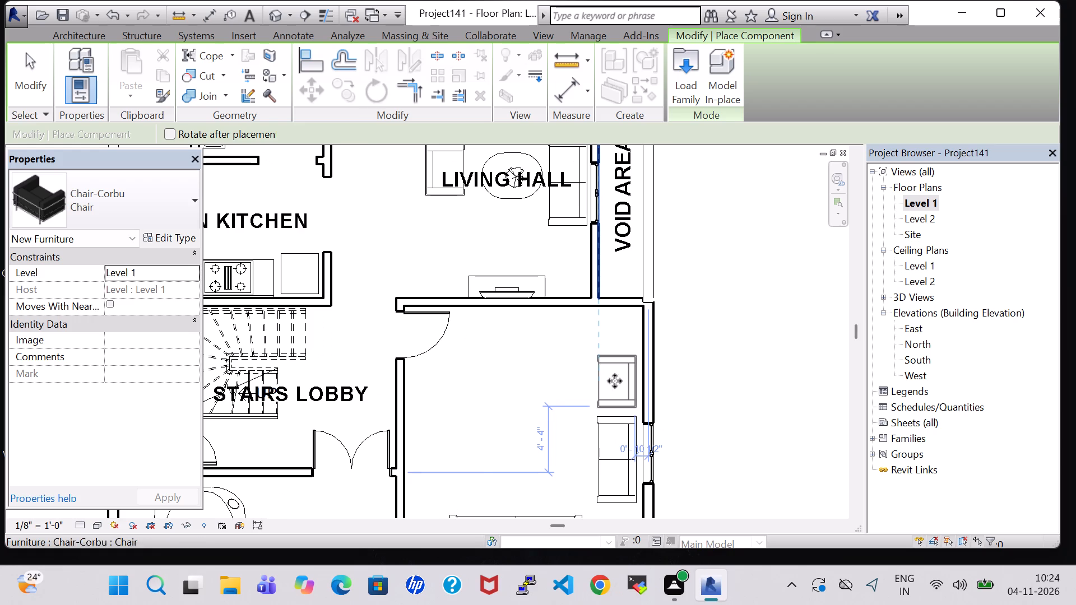
key("Escape")
key("Escape")
scroll(694, 388, "down", 5)
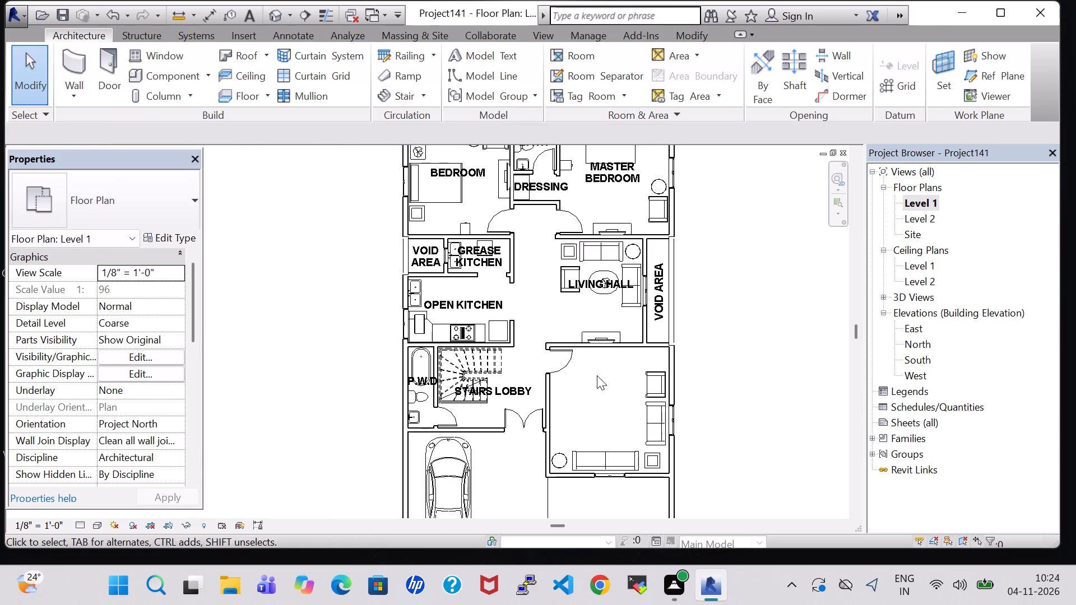
Place a 60" x 30" Student Desk, rotated upright, about 11" from the room's left wall below the door.
left_click(159, 78)
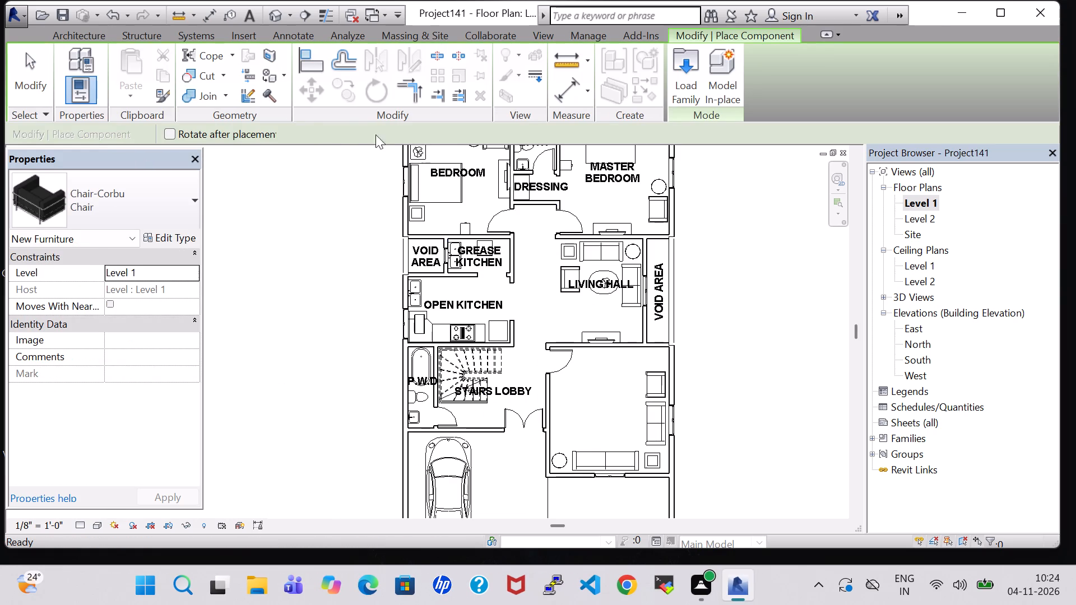
left_click(688, 68)
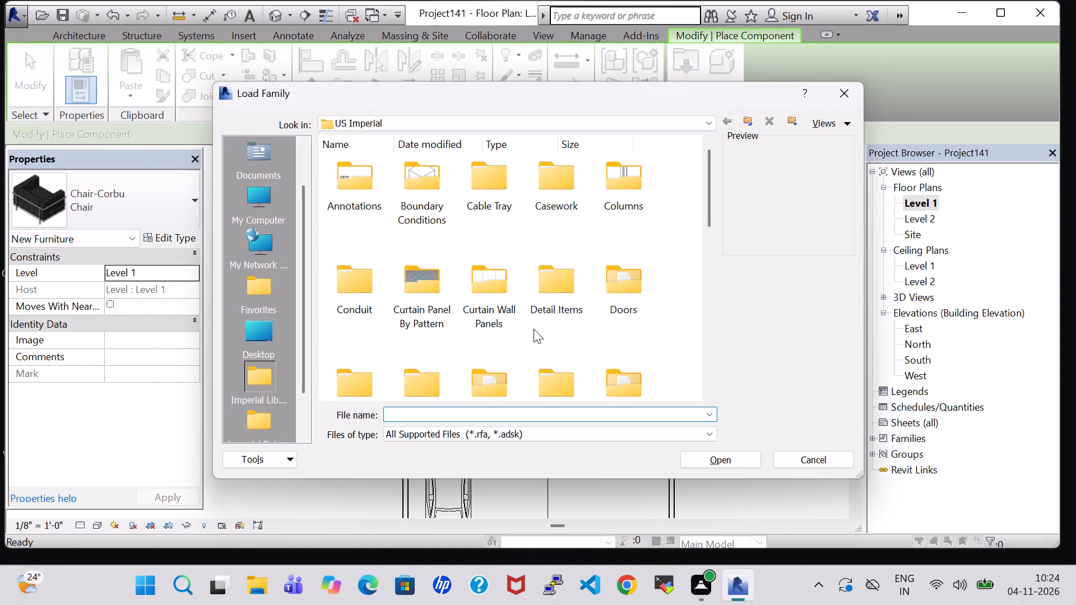
left_click(834, 92)
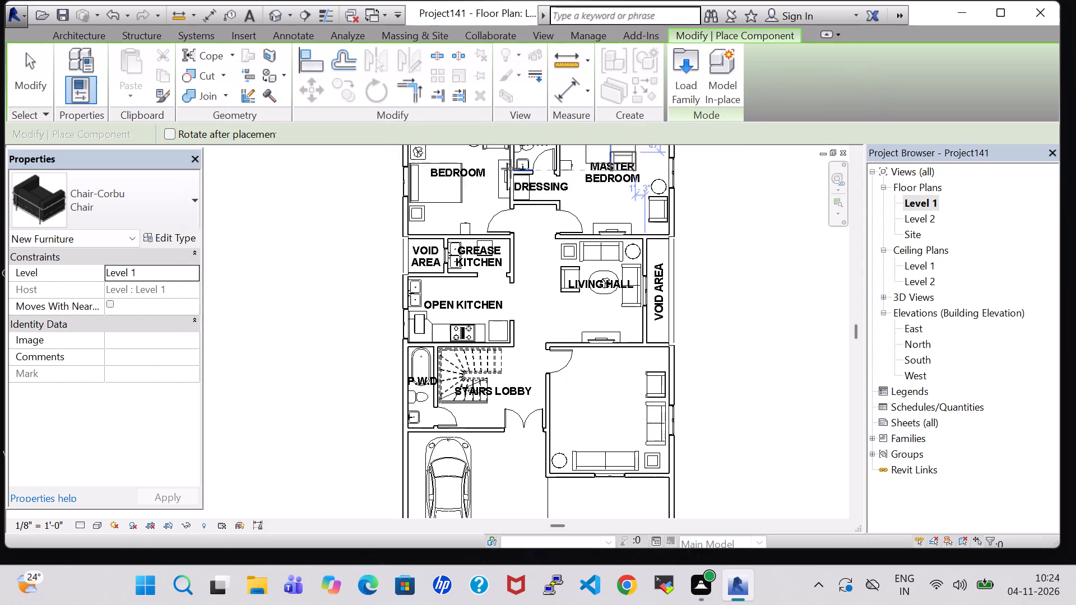
left_click(76, 220)
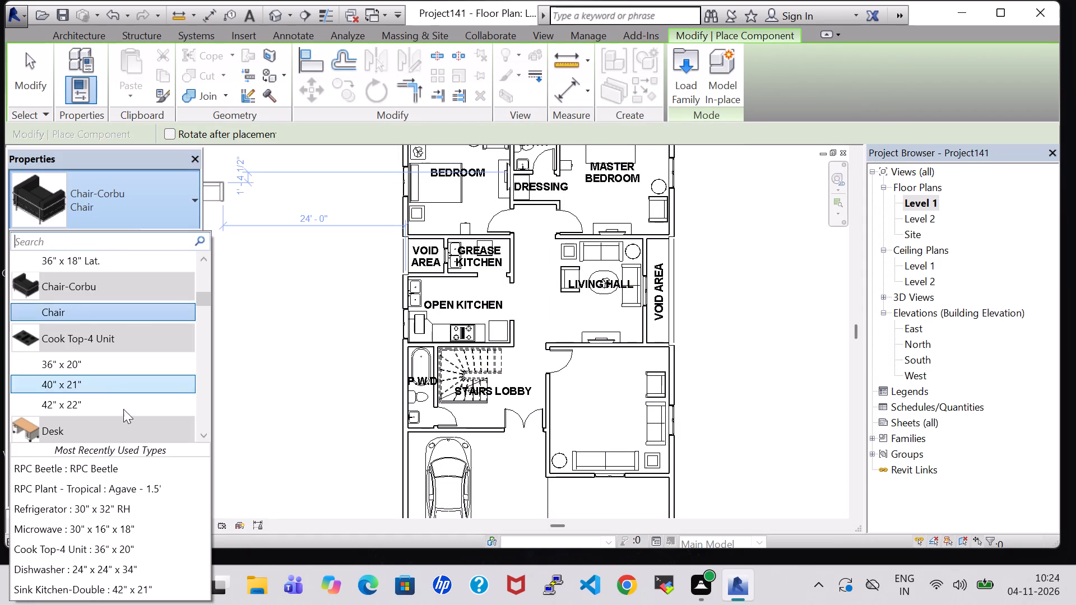
scroll(130, 413, "down", 2)
left_click(122, 394)
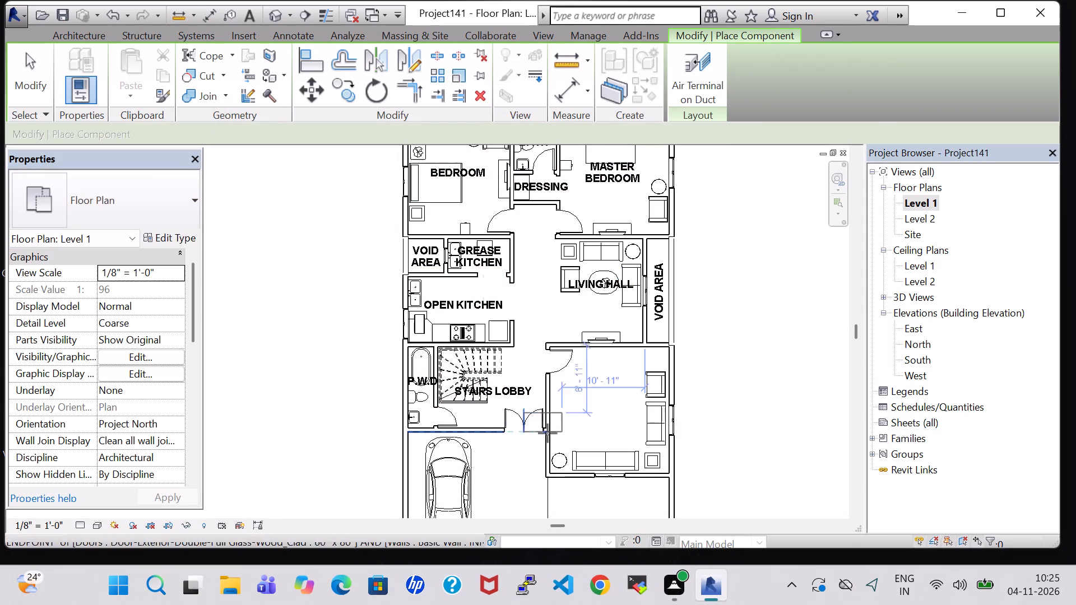
scroll(559, 427, "up", 3)
key("space")
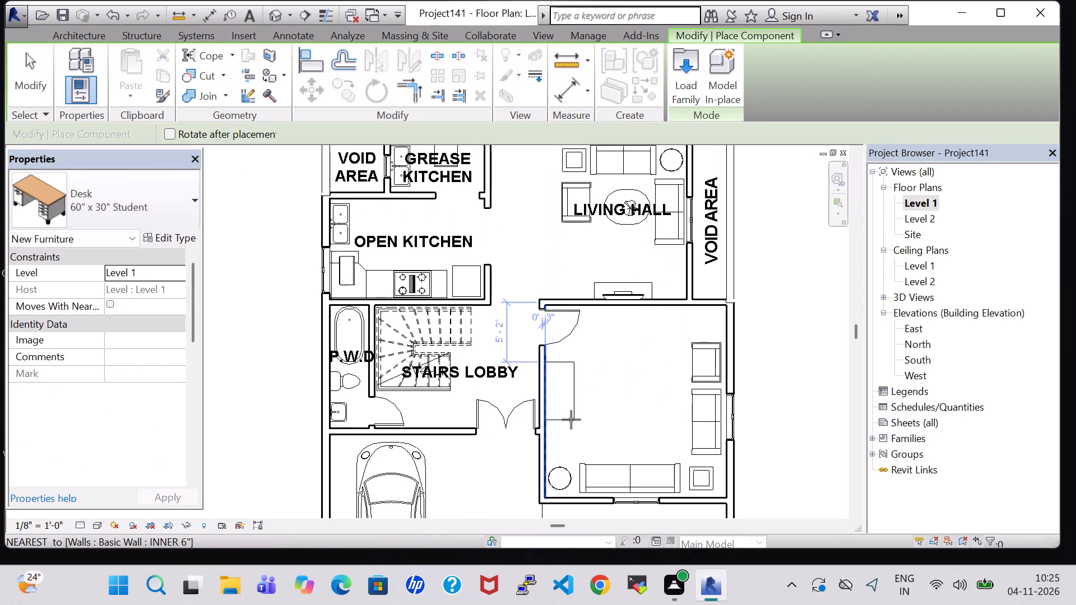
scroll(581, 424, "up", 1)
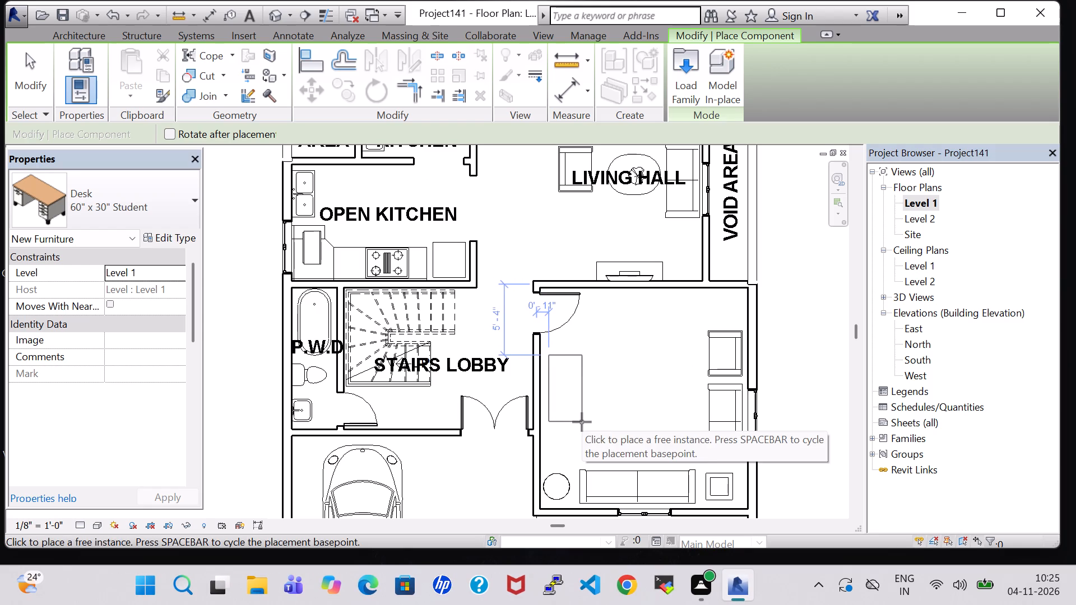
left_click(582, 422)
key("Escape")
key("Escape")
Nudge the desk closer to the left wall and down until it is about 5' 10" from the upper wall.
left_click(573, 422)
key("Down")
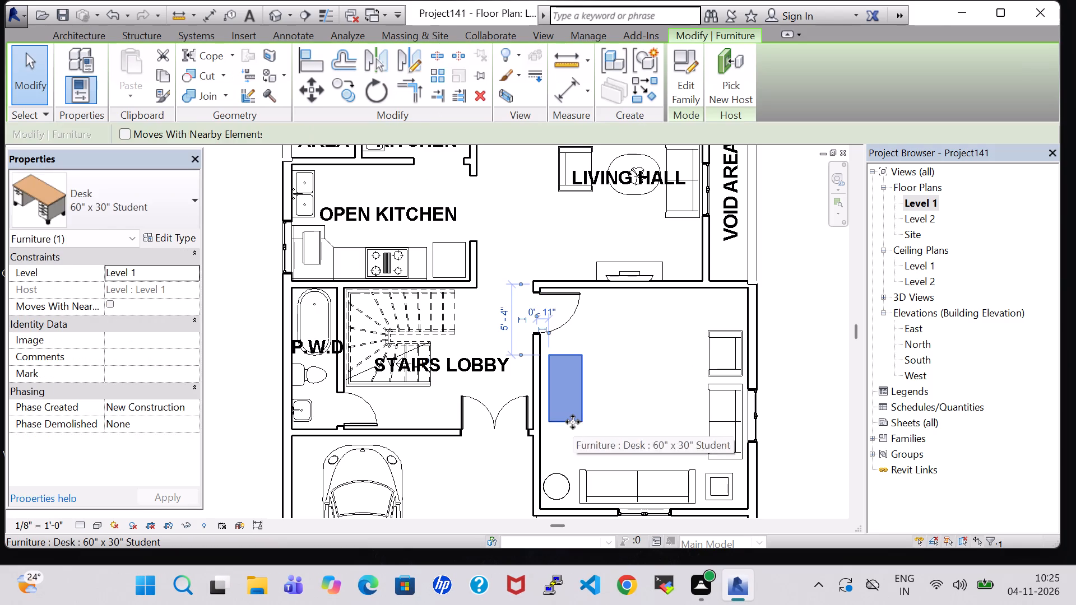
key("Down")
key("Down")
key("Up")
key("Left")
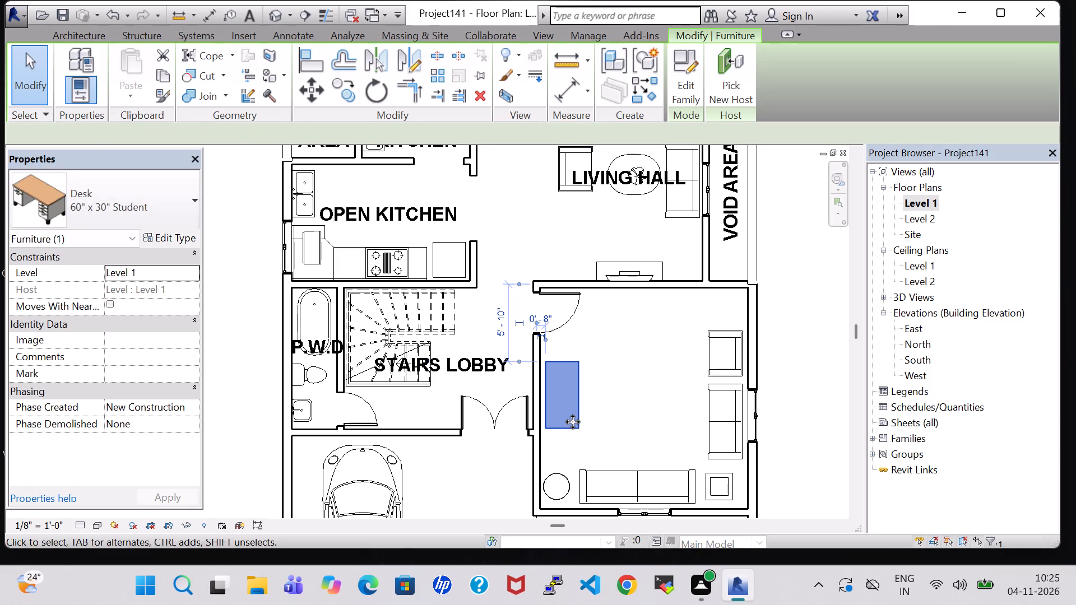
key("Left")
left_click(590, 408)
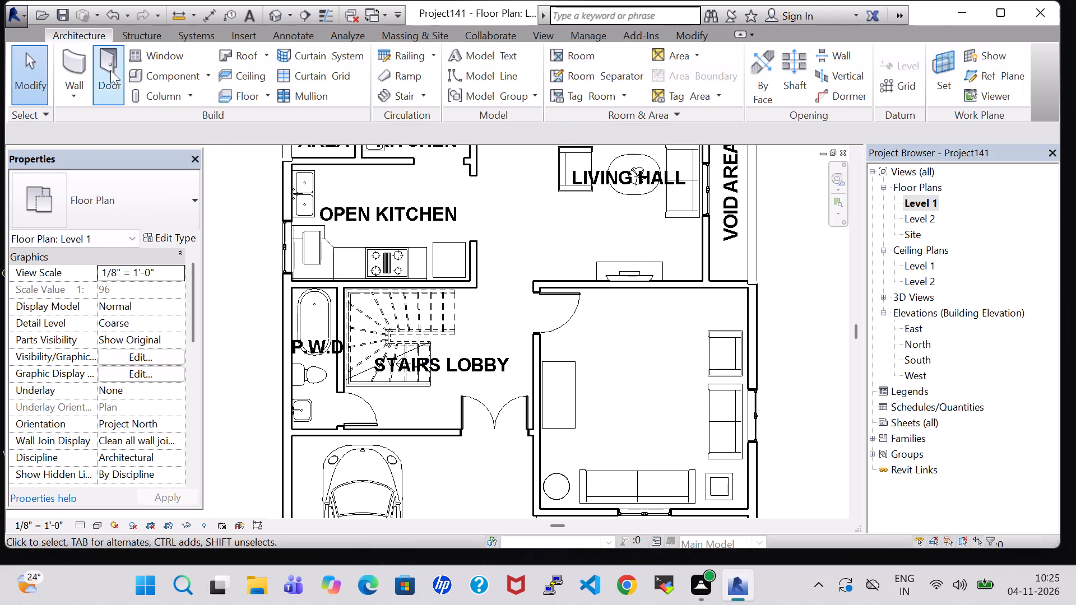
Load the Chair-Task Arms family from the library's Furniture Seating folder for placement.
left_click(144, 68)
left_click(679, 72)
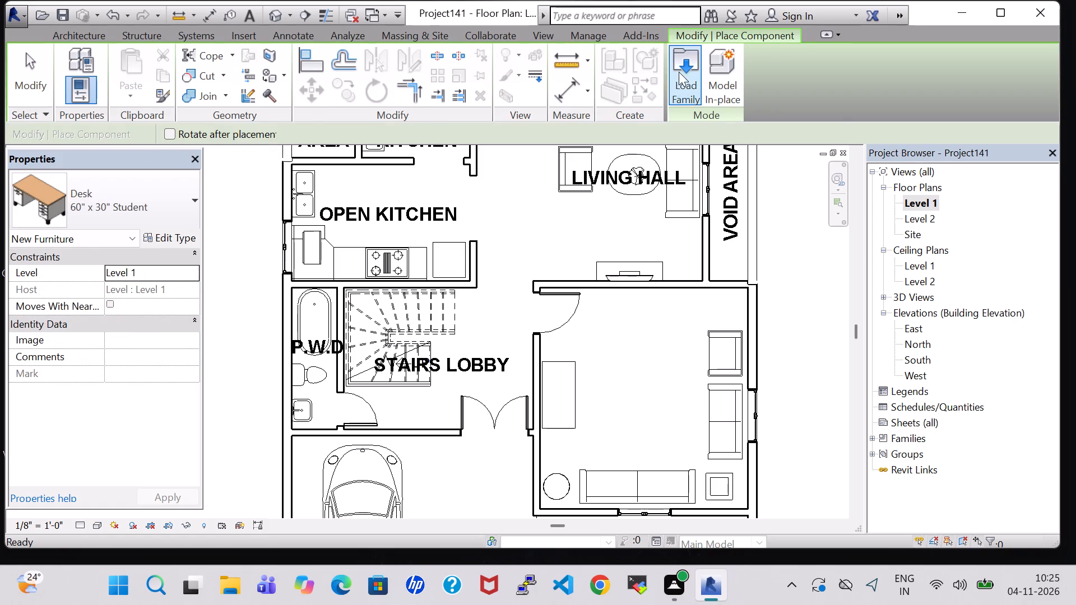
double_click(632, 370)
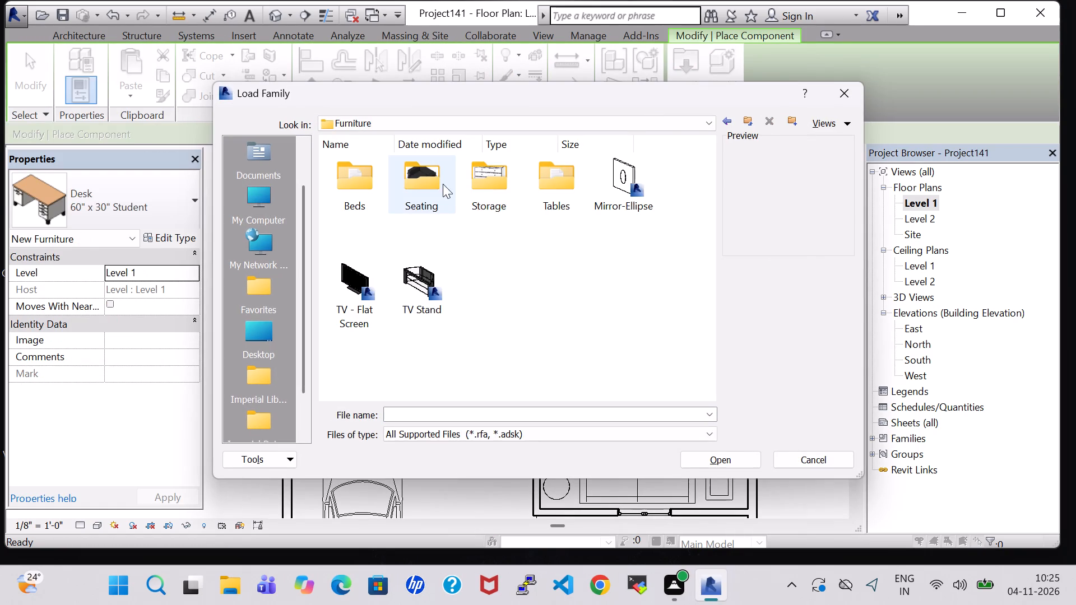
double_click(424, 180)
scroll(507, 291, "down", 1)
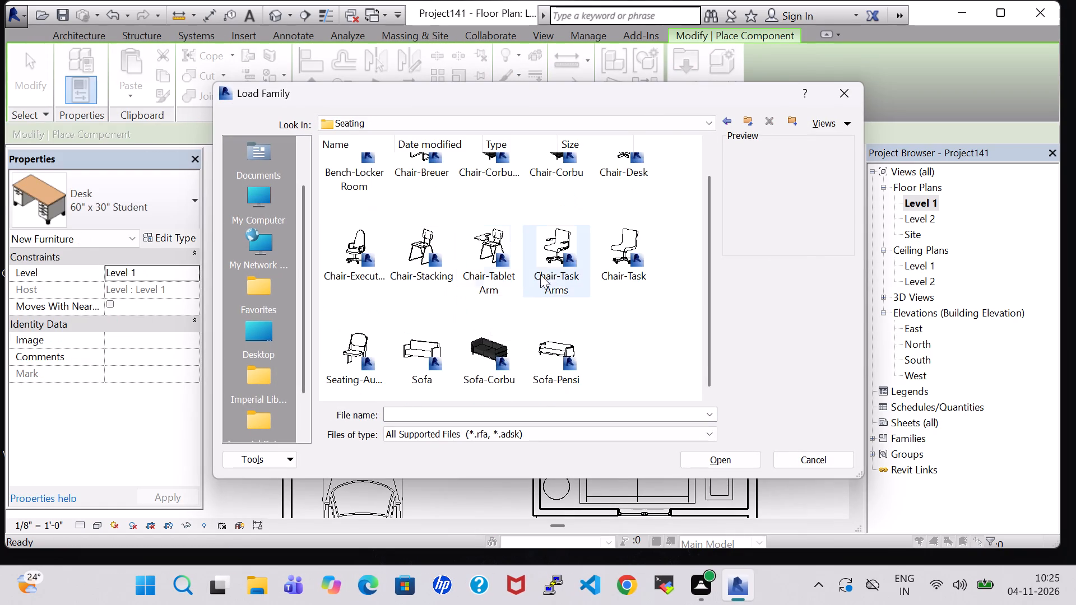
left_click(565, 235)
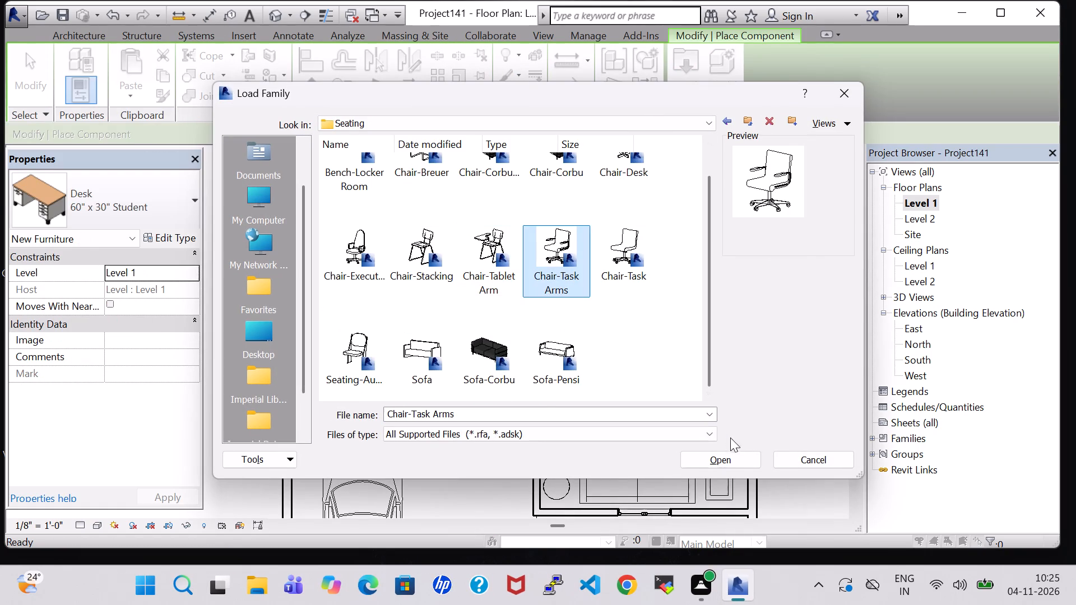
left_click(734, 459)
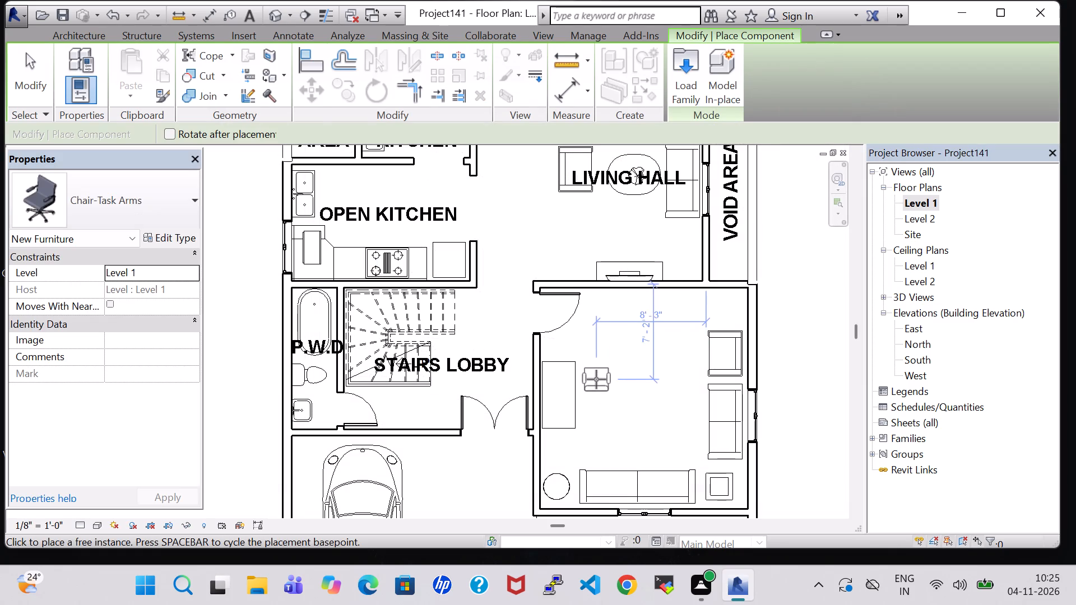
Place two Chair-Task Arms chairs facing the desk, one above the other, about 4' 1" from the left wall.
key("space")
key("space")
key("space")
key("space")
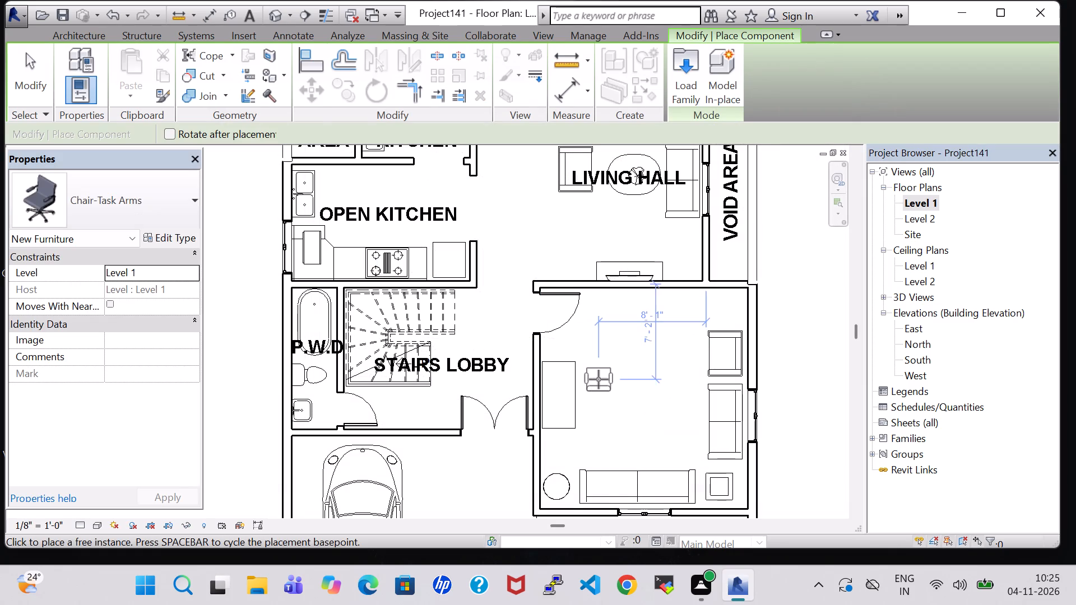
key("space")
scroll(599, 379, "up", 3)
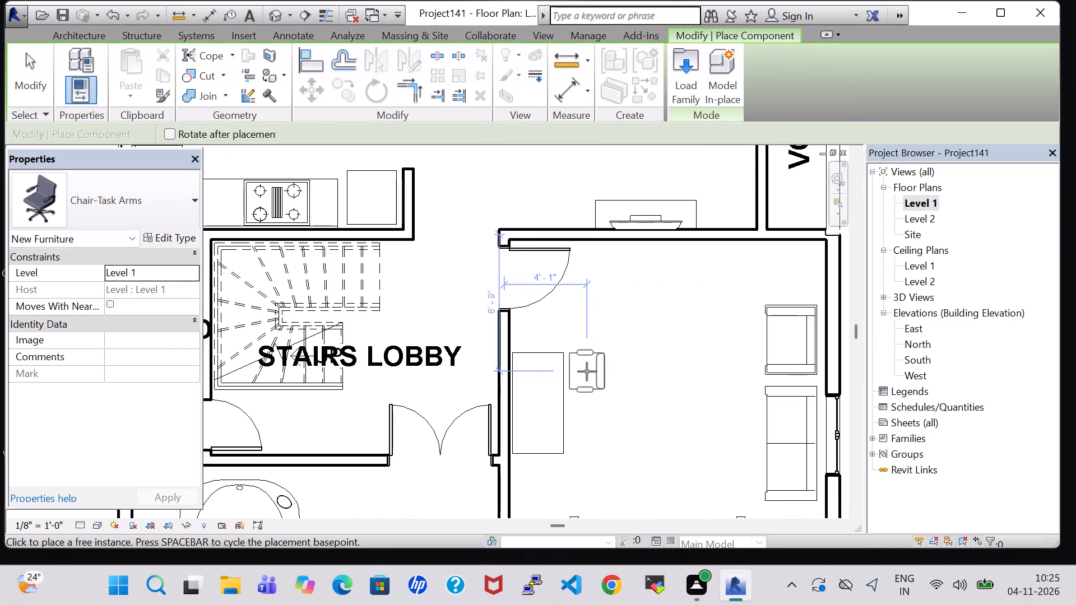
left_click(587, 371)
left_click(587, 425)
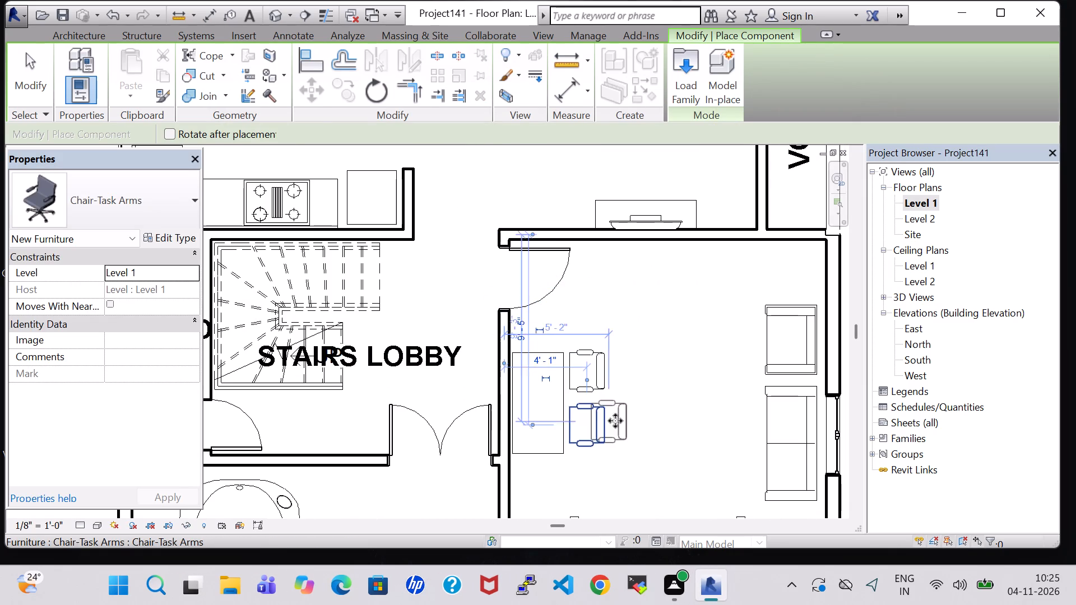
key("Escape")
key("Escape")
Nudge the upper task chair down toward the lower one and fine-tune the lower chair's position beside the desk.
left_click(591, 390)
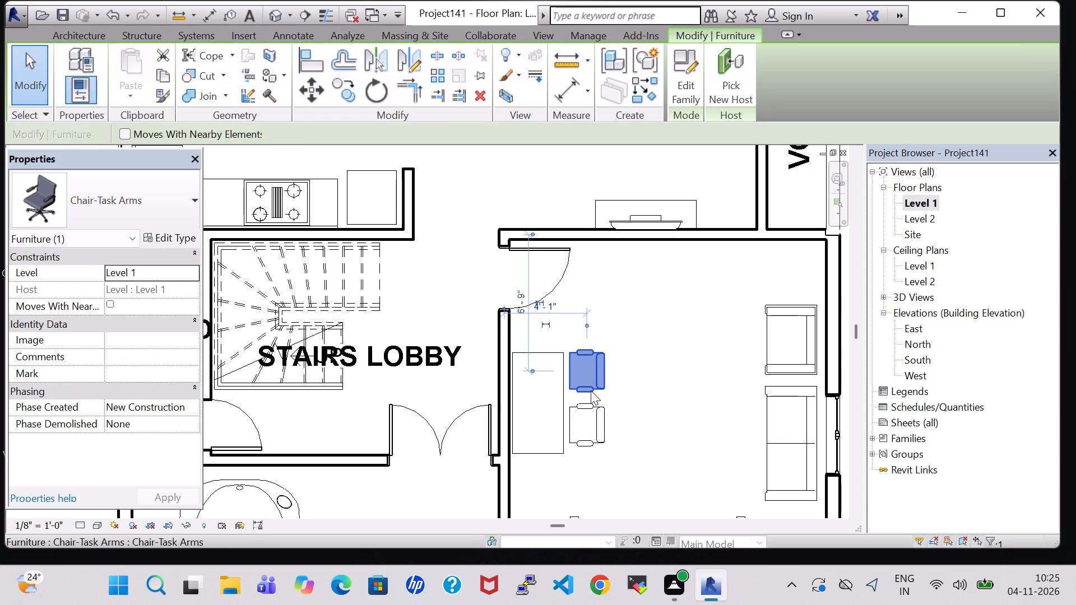
key("Down")
key("Down")
left_click(589, 421)
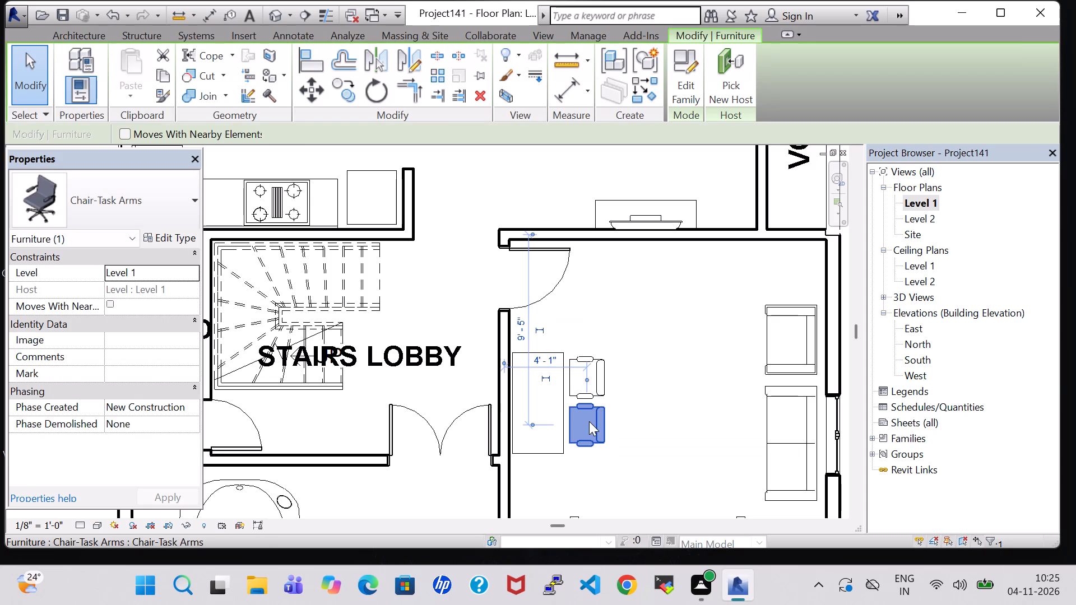
key("Down")
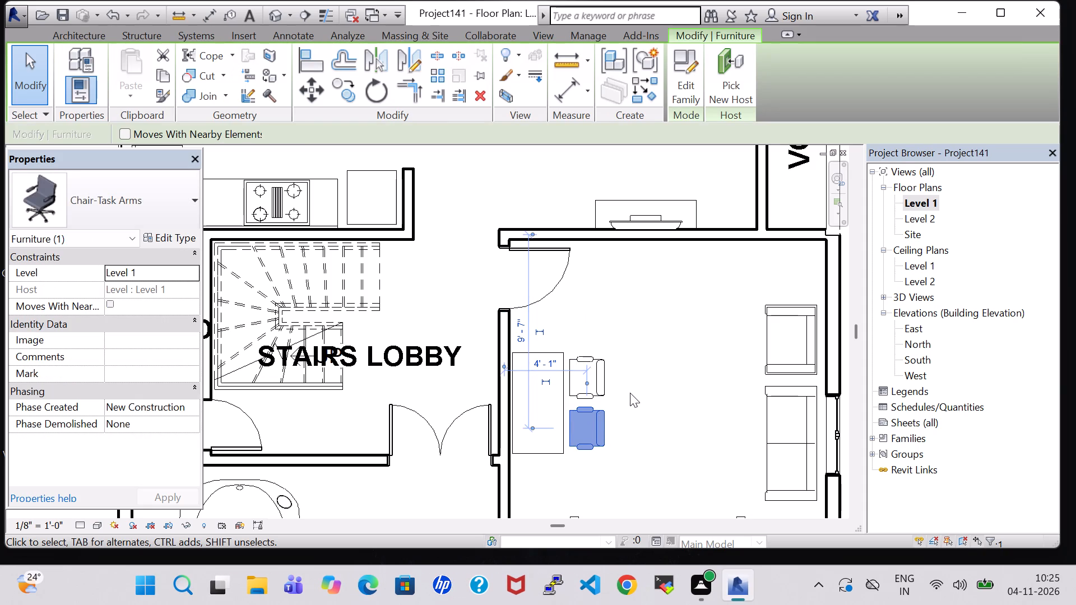
key("Up")
left_click(652, 341)
In the 3D view, rotate the student desk 180 degrees so its other long side faces the task chairs.
scroll(650, 331, "down", 2)
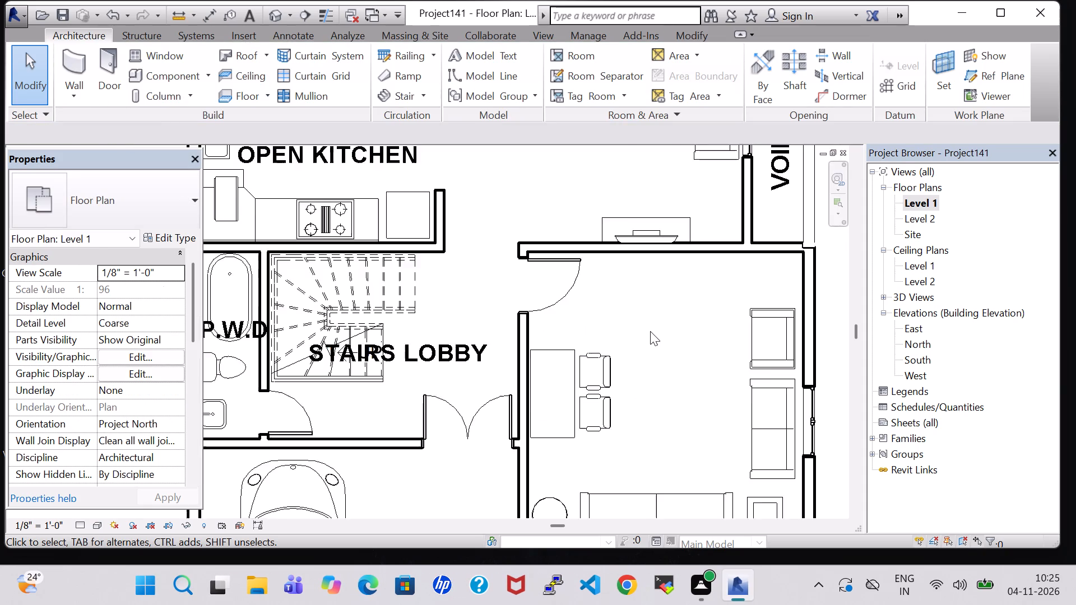
scroll(650, 331, "down", 3)
left_click(267, 12)
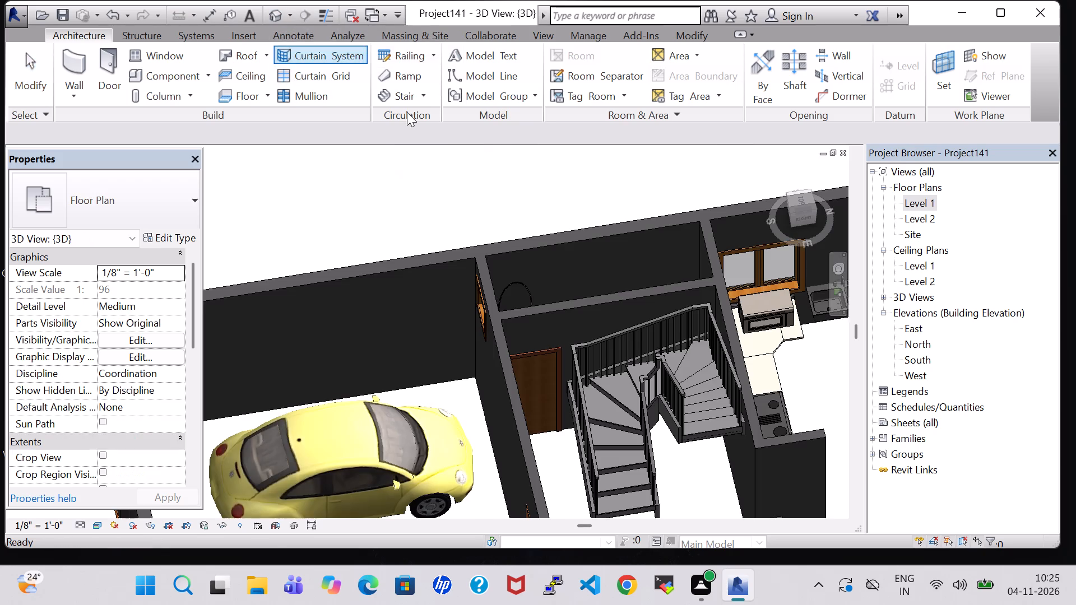
scroll(586, 281, "down", 9)
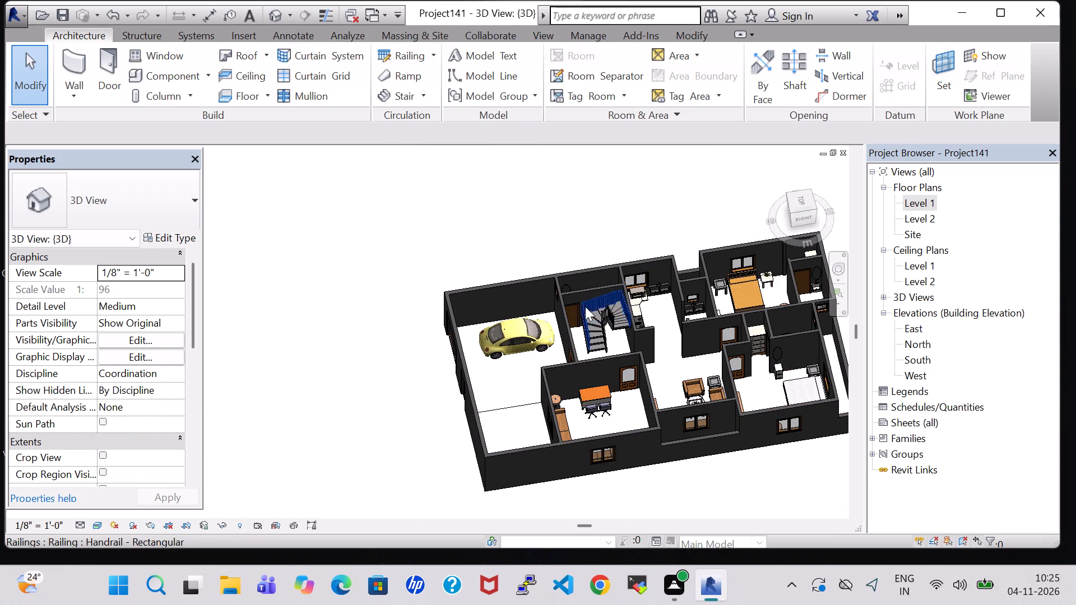
middle_click_drag(592, 339, 595, 407)
scroll(595, 407, "up", 8)
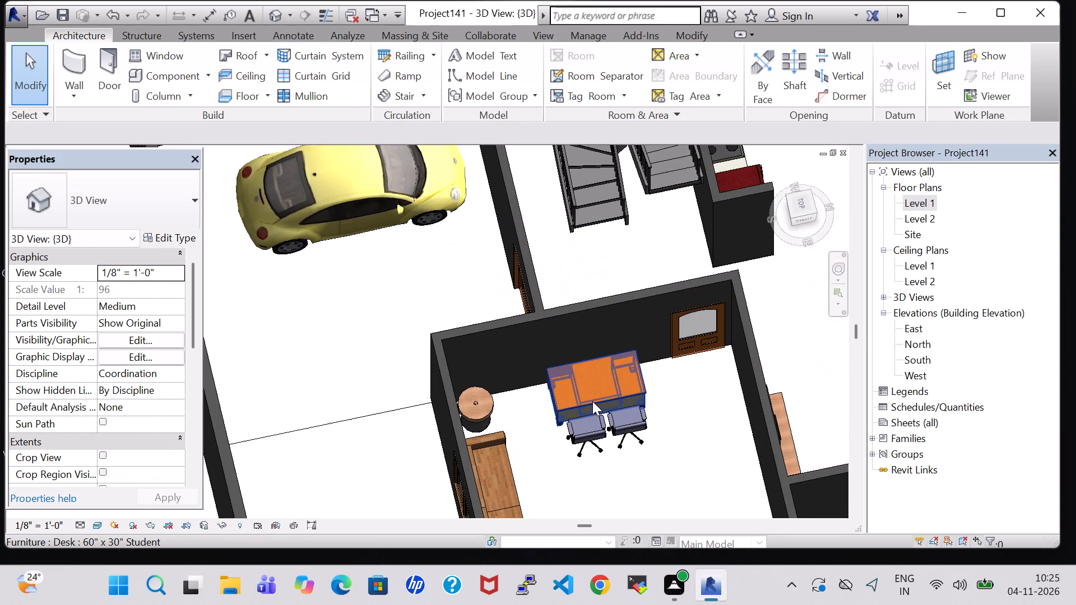
left_click(593, 403)
key("space")
key("space")
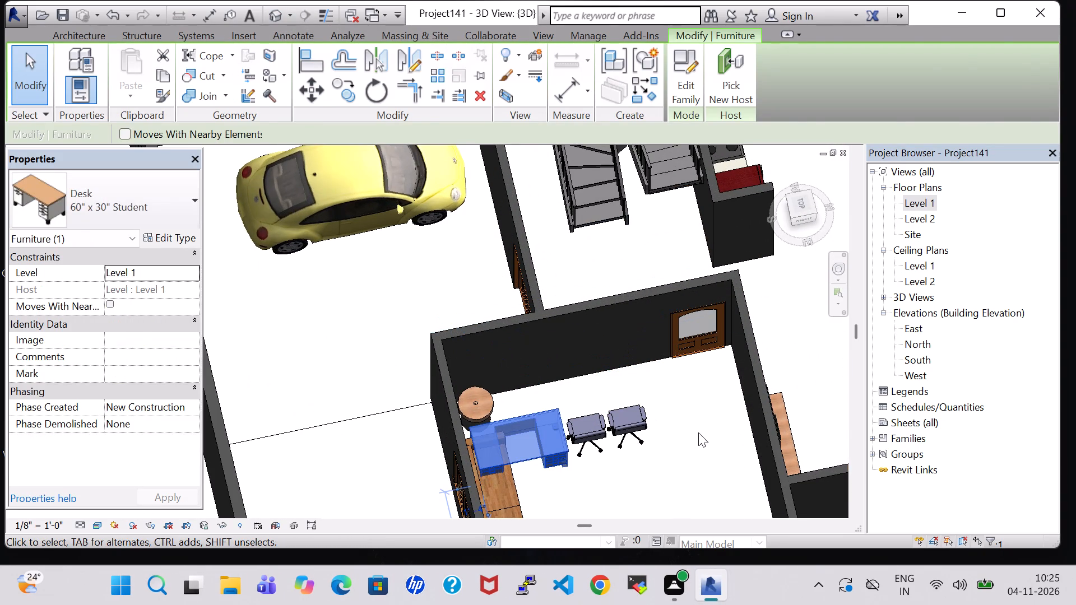
left_click(698, 432)
Nudge the student desk in the 3D view along the room until it lines up with the two task chairs.
left_click(537, 444)
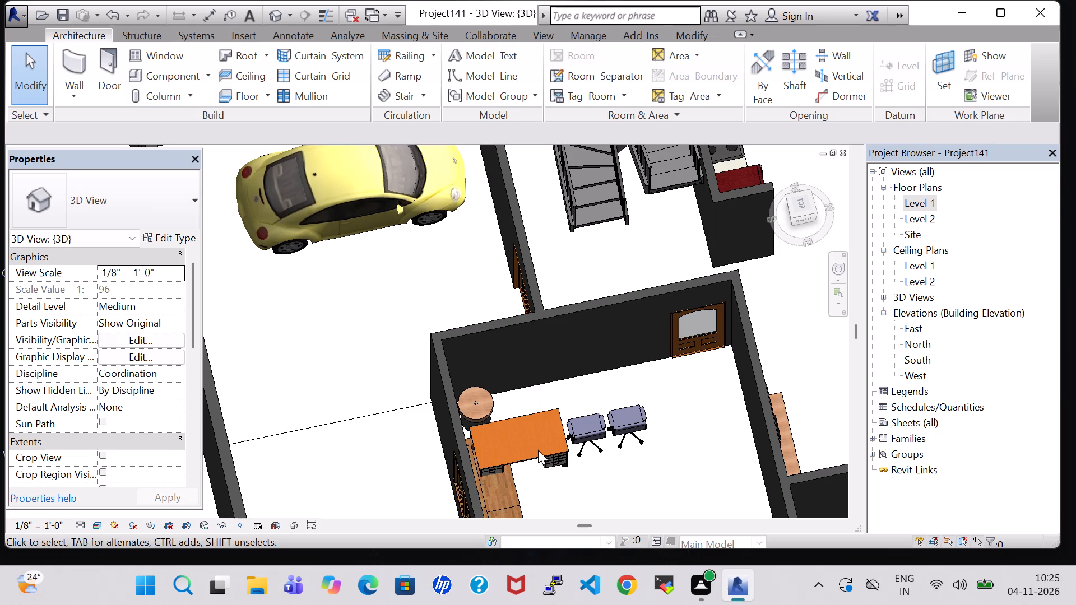
left_click(540, 452)
key("Right")
key("Right")
key("Right")
key("Right")
key("Right")
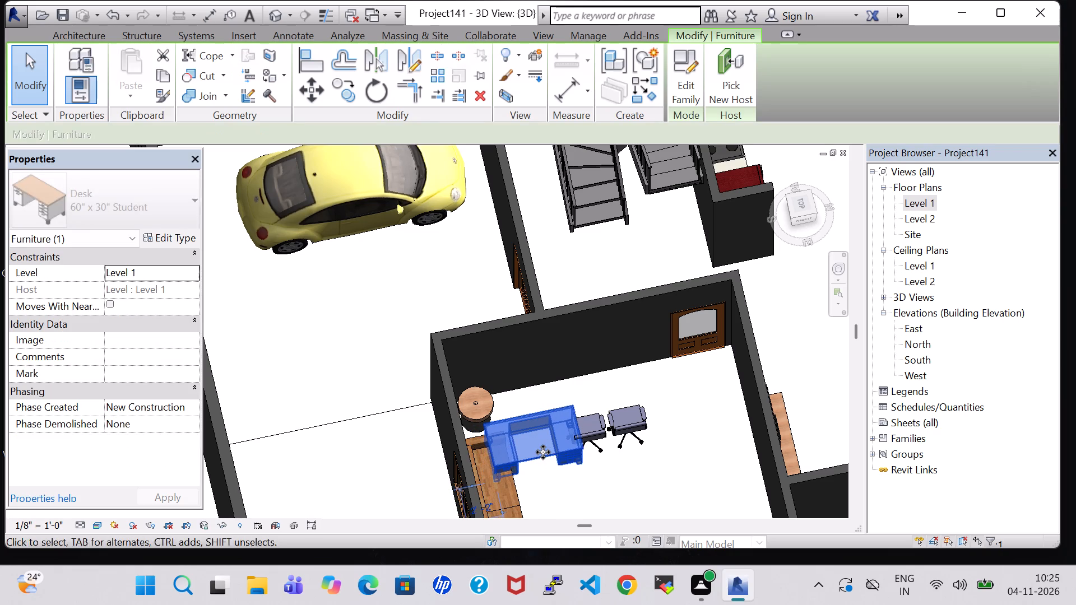
key("Right")
key("Right")
key("Right")
key("Right")
key("Right")
key("Right")
key("Right")
key("Right")
key("Right")
key("Right")
key("Right")
key("Right")
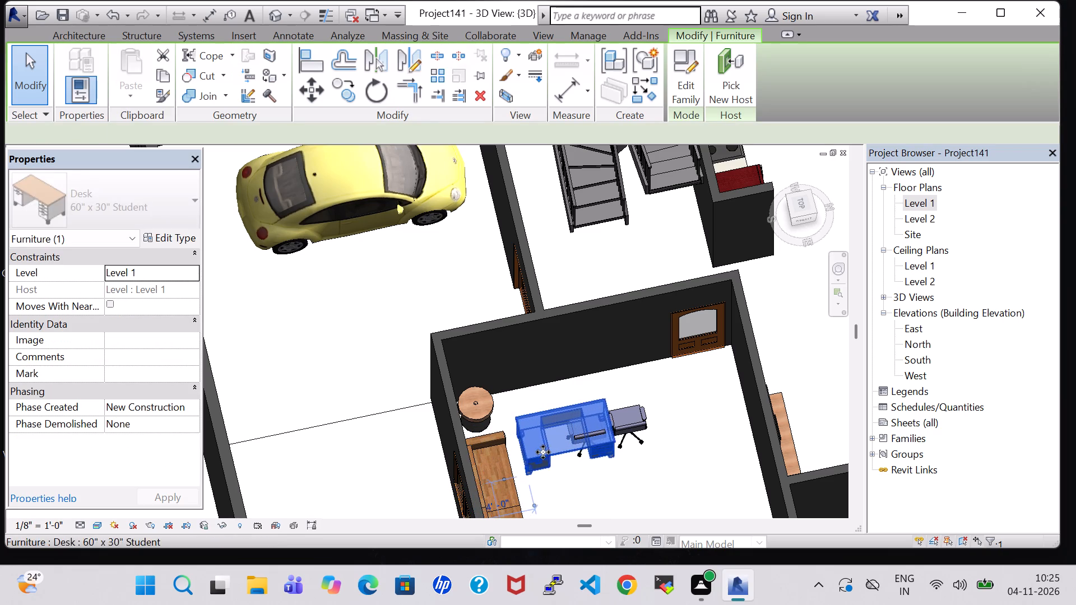
key("Right")
key("Right")
key("Right")
key("Right")
key("Right")
key("Right")
key("Right")
key("Right")
key("Right")
key("Right")
key("Right")
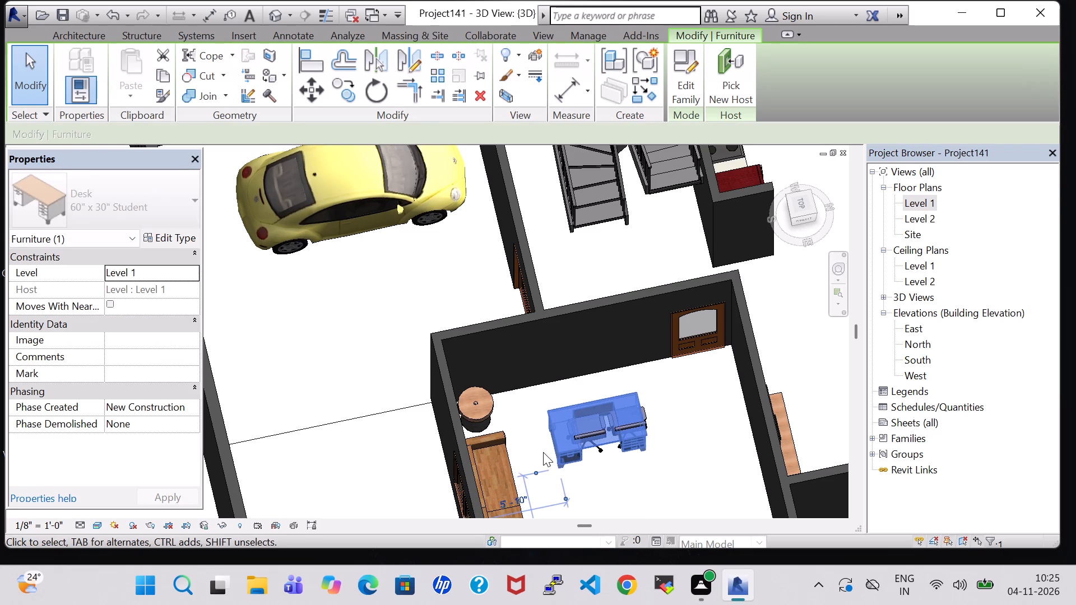
key("Right")
key("Right")
Nudge the desk off the task chairs toward the wall, so both chairs sit clear along its long side.
key("Up")
key("Up")
key("Up")
key("Up")
key("Up")
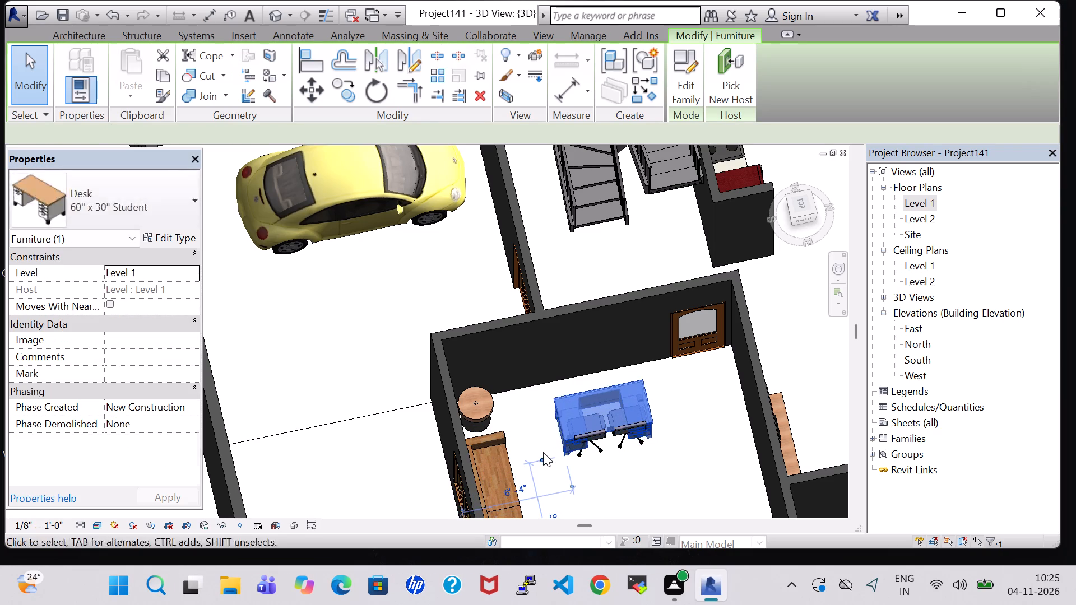
key("Up")
key("Up")
key("Up")
key("Up")
key("Up")
key("Up")
key("Up")
key("Up")
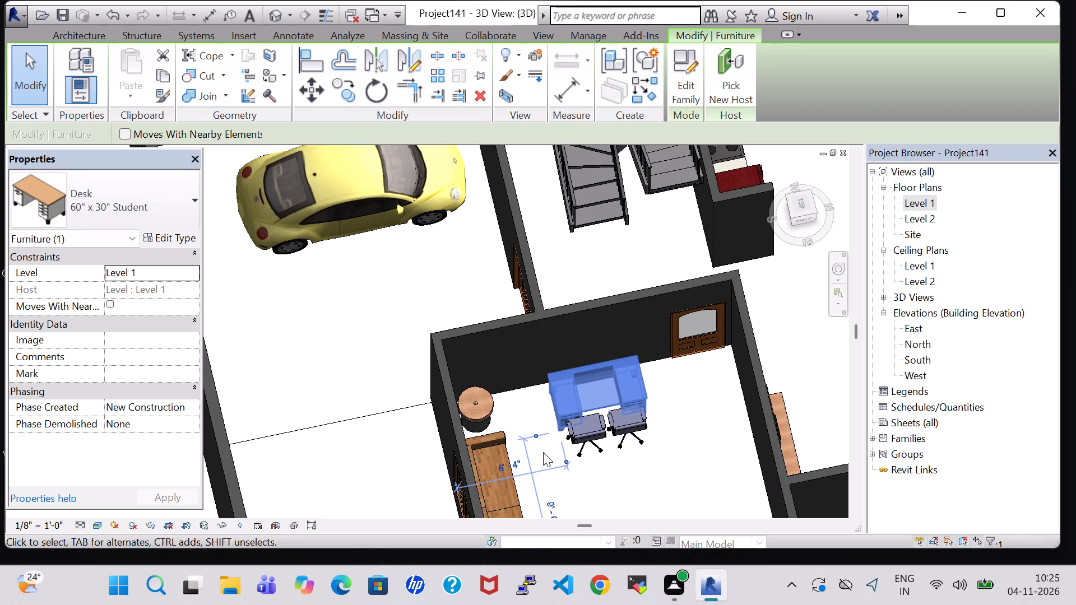
key("Up")
key("Up")
key("Up")
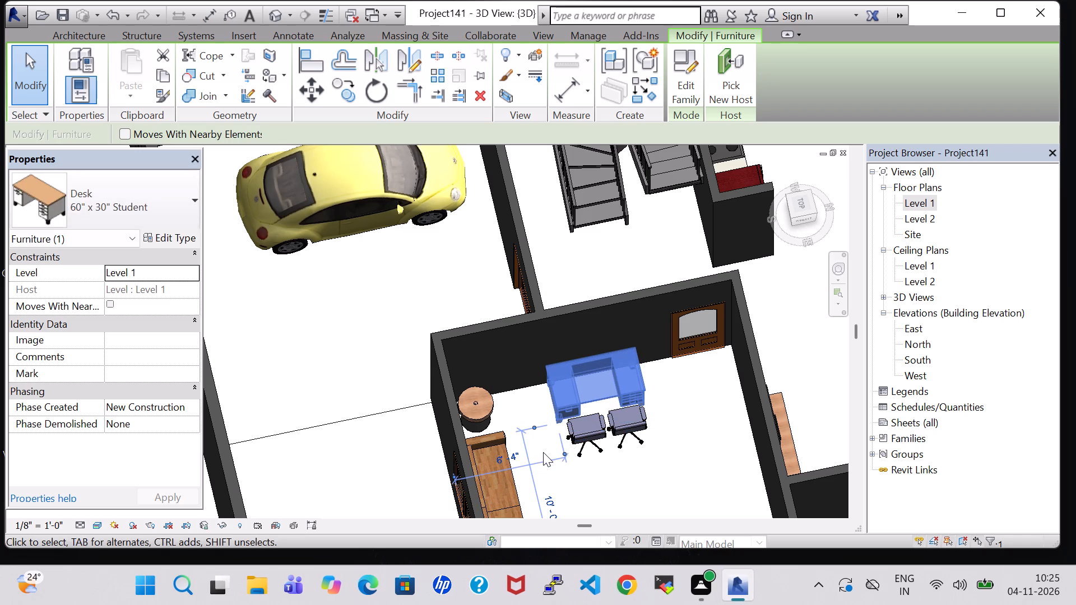
left_click(682, 412)
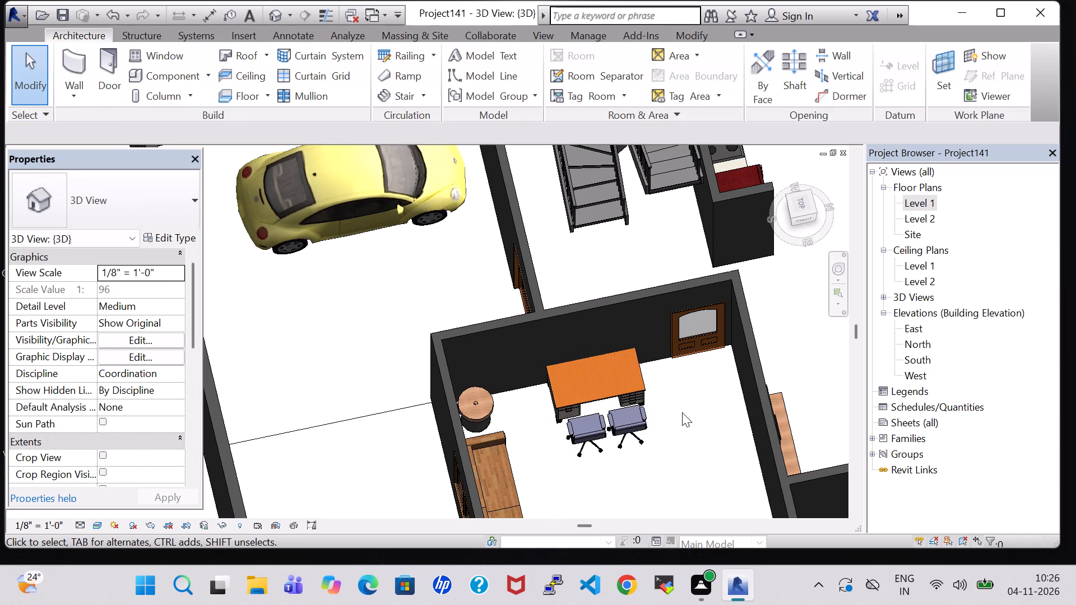
In the Level 1 plan, fine-tune the desk's position between the wall and the two task chairs, leaving a small wall gap.
middle_click_drag(675, 403, 673, 499, "shift")
scroll(668, 366, "up", 1)
middle_click(668, 366)
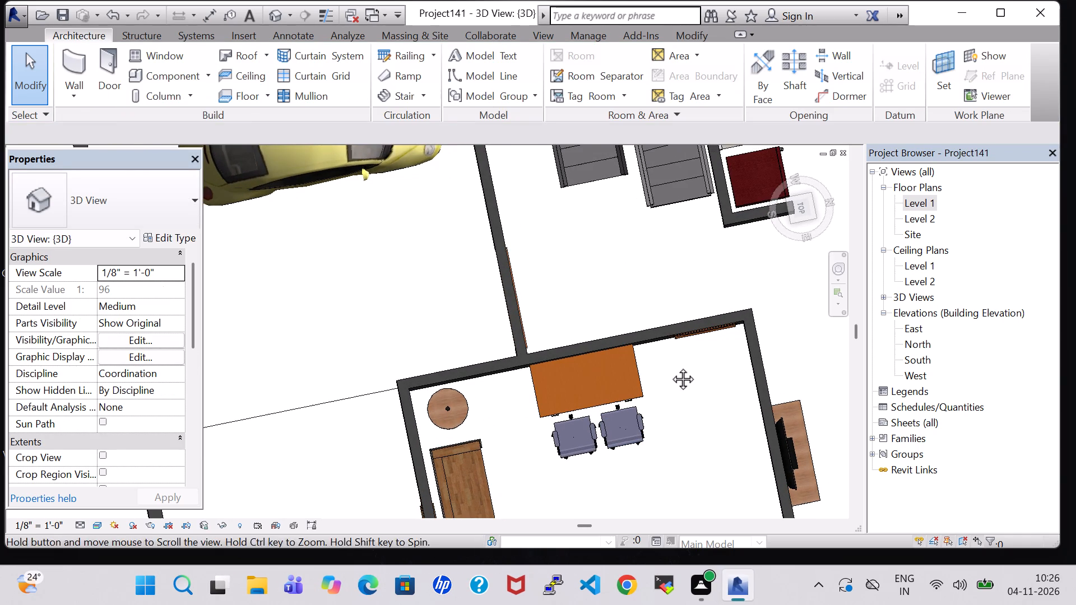
double_click(913, 197)
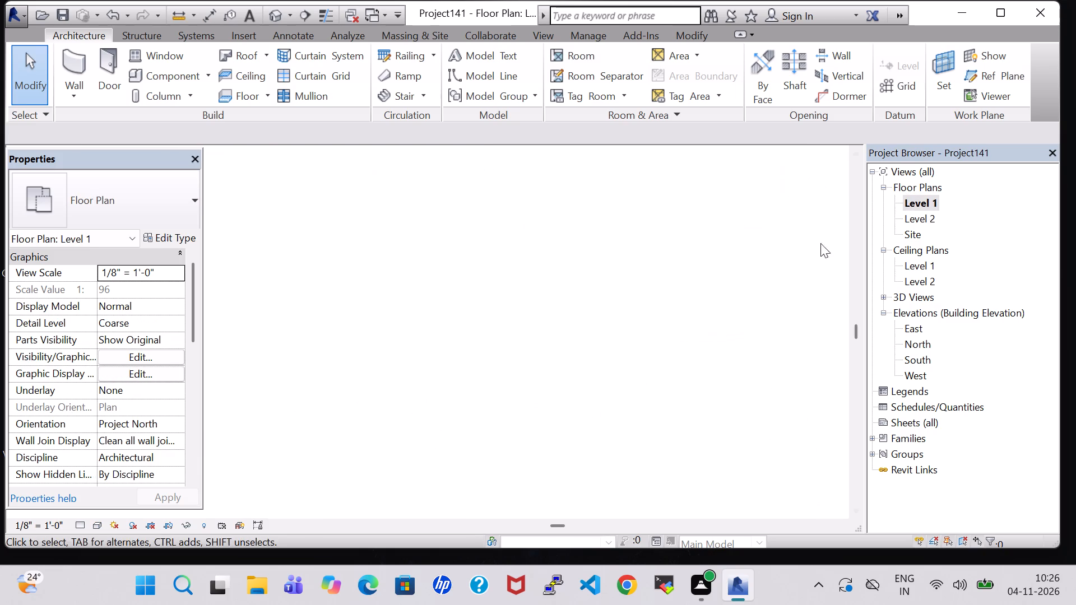
left_click(595, 365)
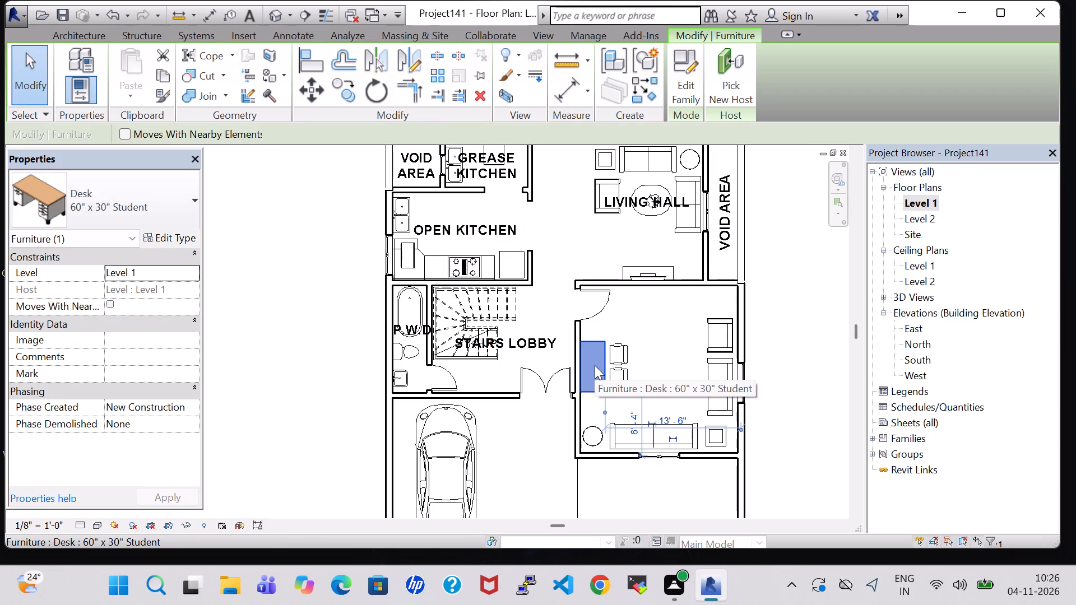
key("Right")
scroll(653, 357, "up", 6)
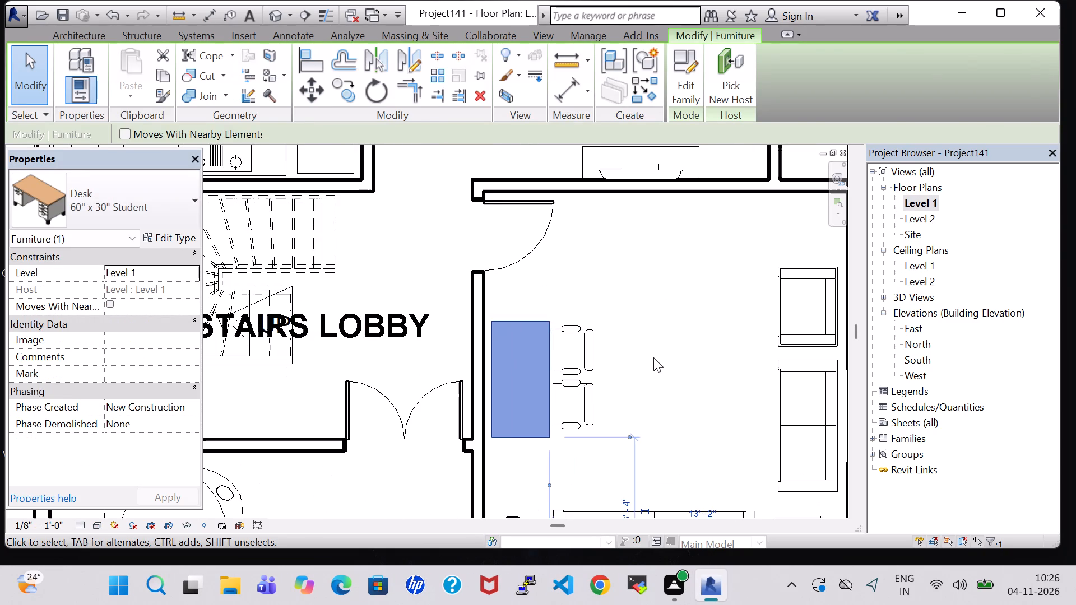
left_click(653, 357)
left_click(528, 325)
key("Left")
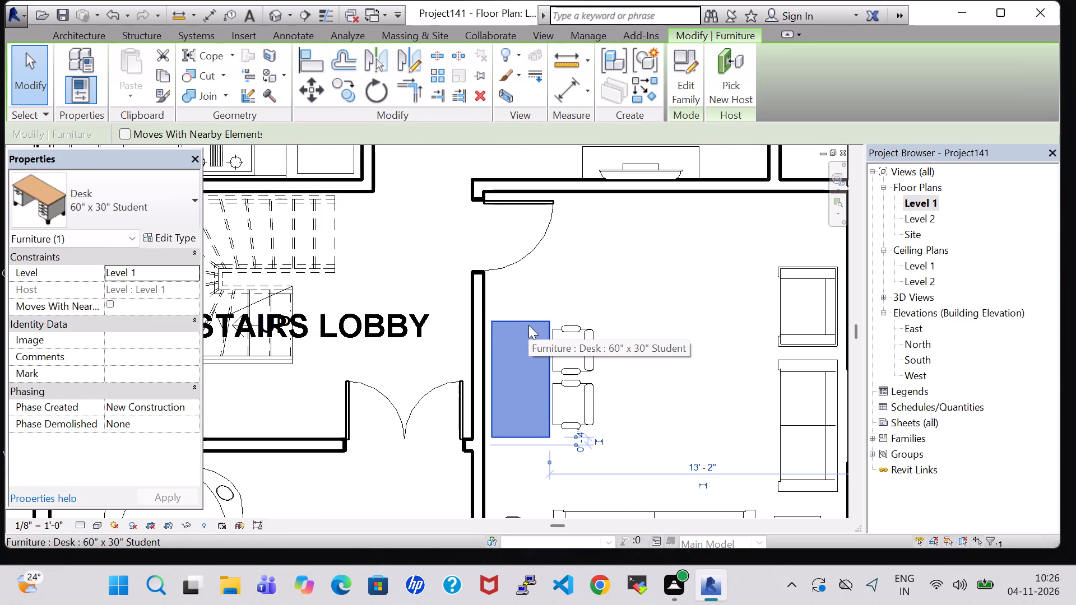
left_click(665, 356)
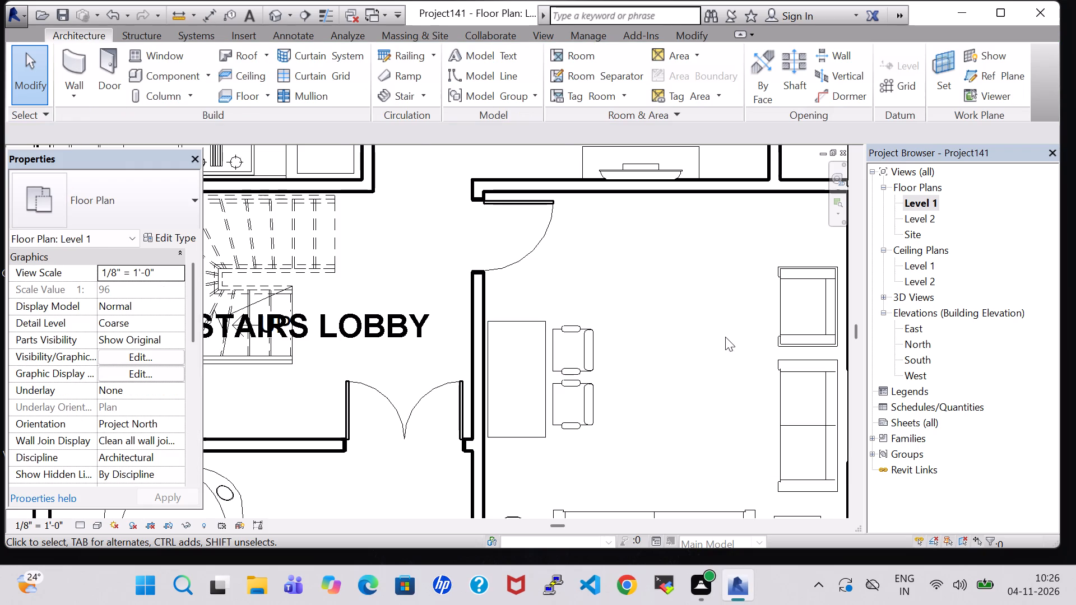
Load the Table-Ellipse family from the library's Furniture Tables folder for placement.
scroll(725, 337, "down", 7)
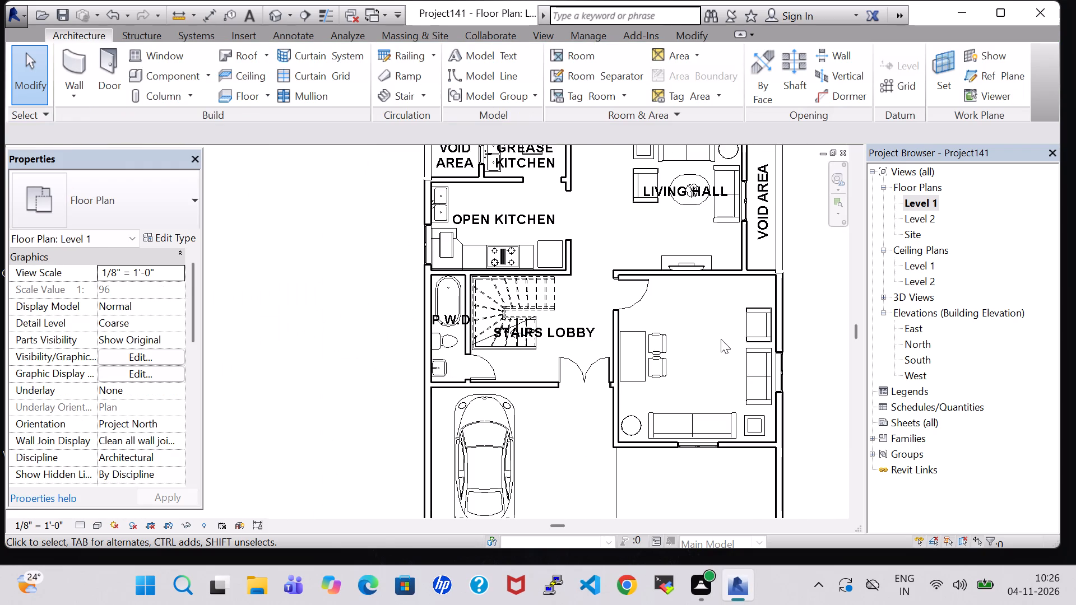
left_click(143, 83)
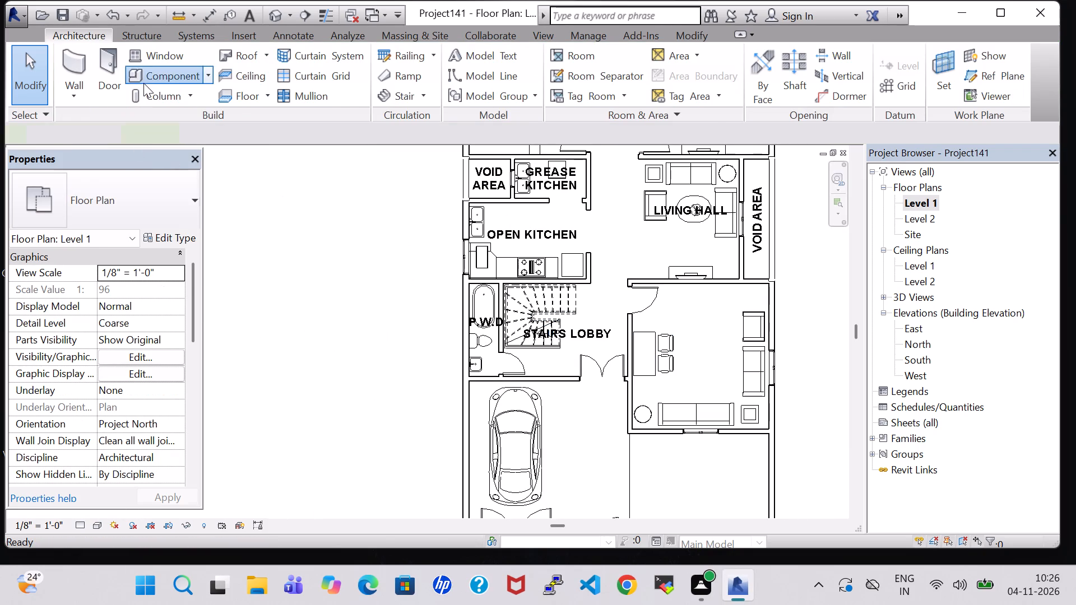
left_click(688, 84)
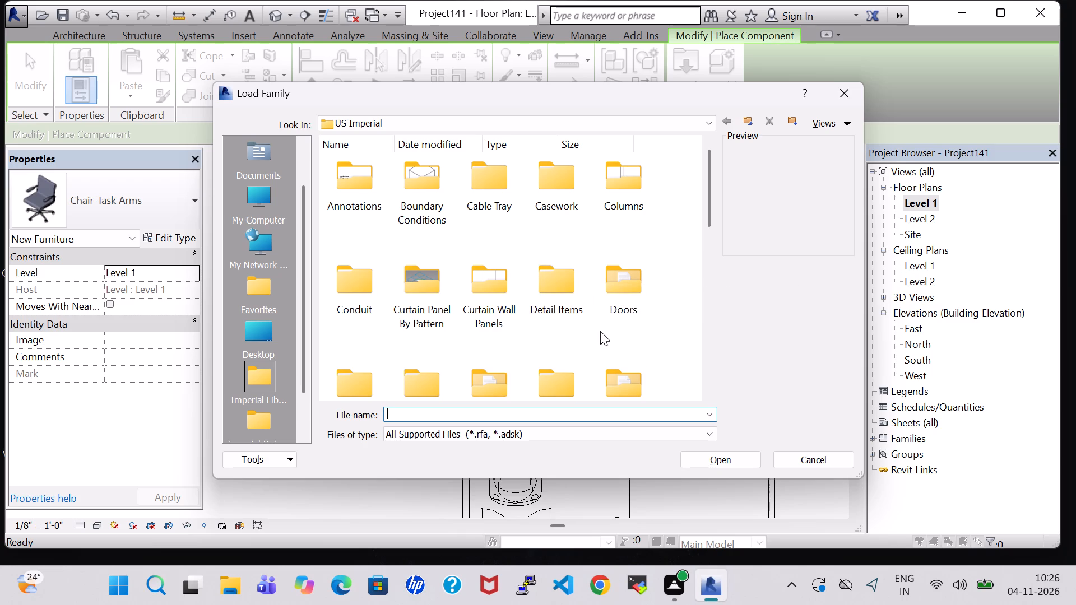
double_click(620, 375)
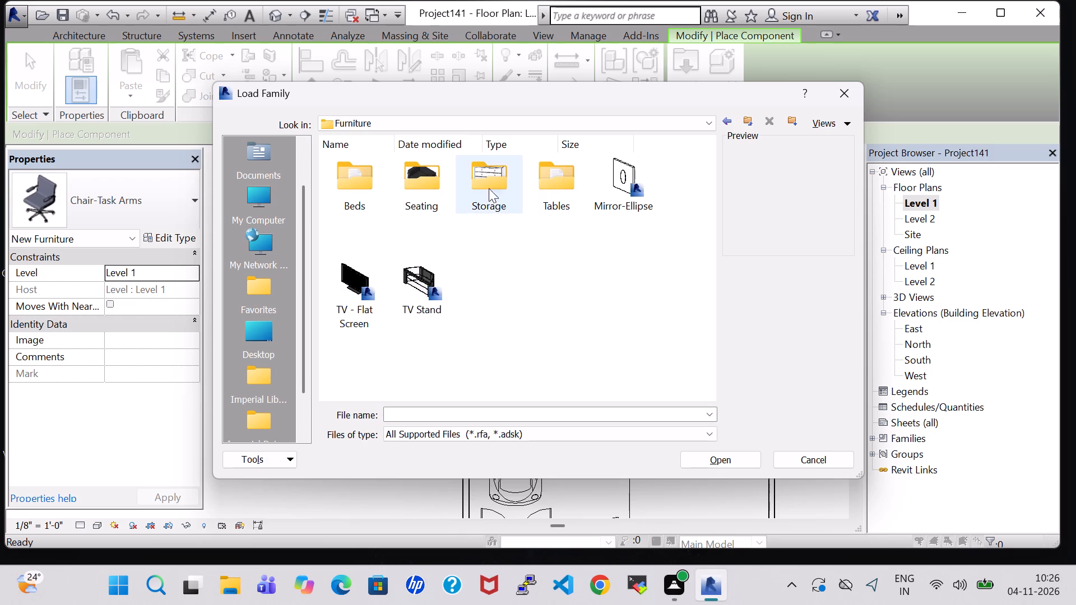
double_click(557, 192)
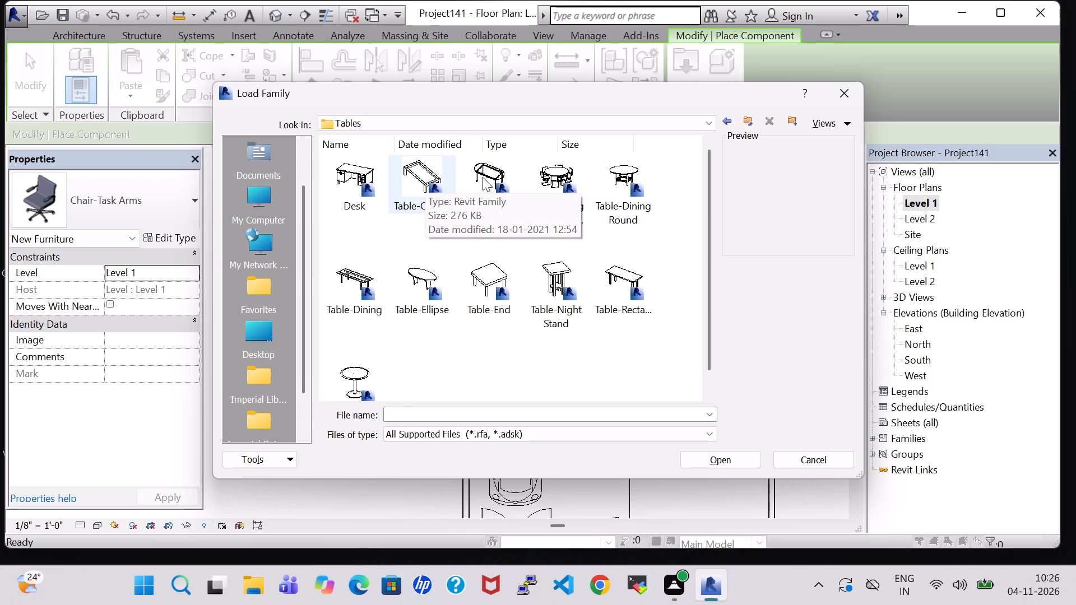
left_click(484, 177)
left_click(414, 274)
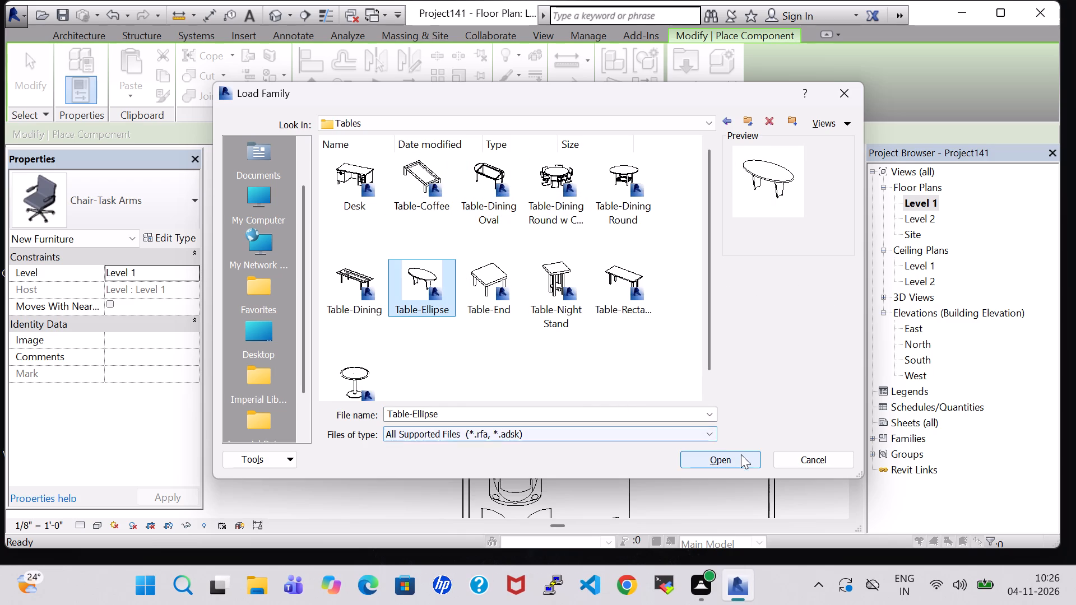
left_click(742, 458)
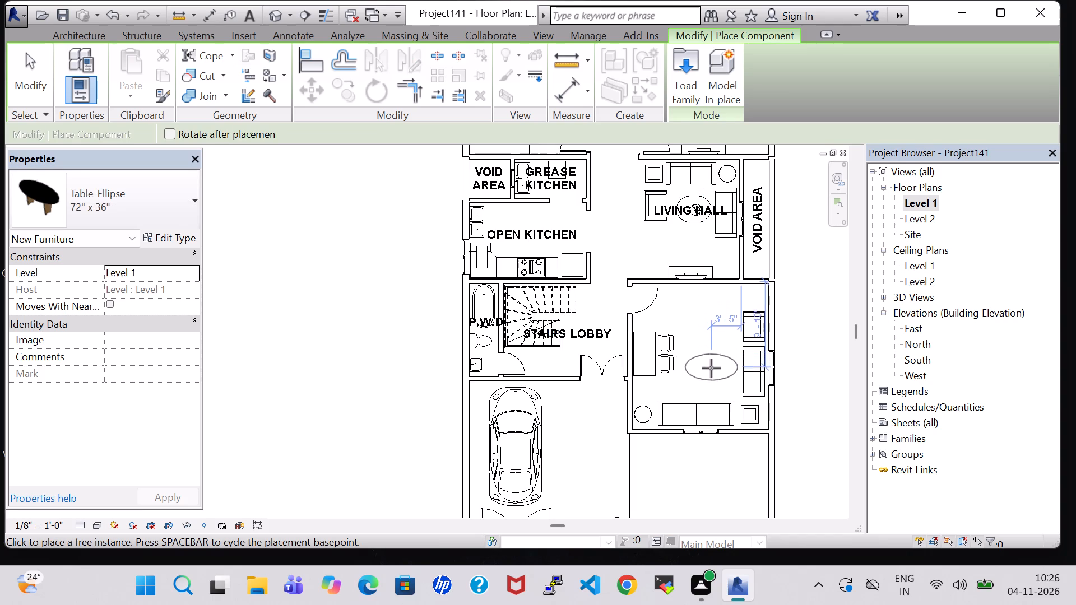
Place a 72" x 36" Table-Ellipse between the task chairs and the sofas, about 3' 5" from the armchair side.
left_click(711, 366)
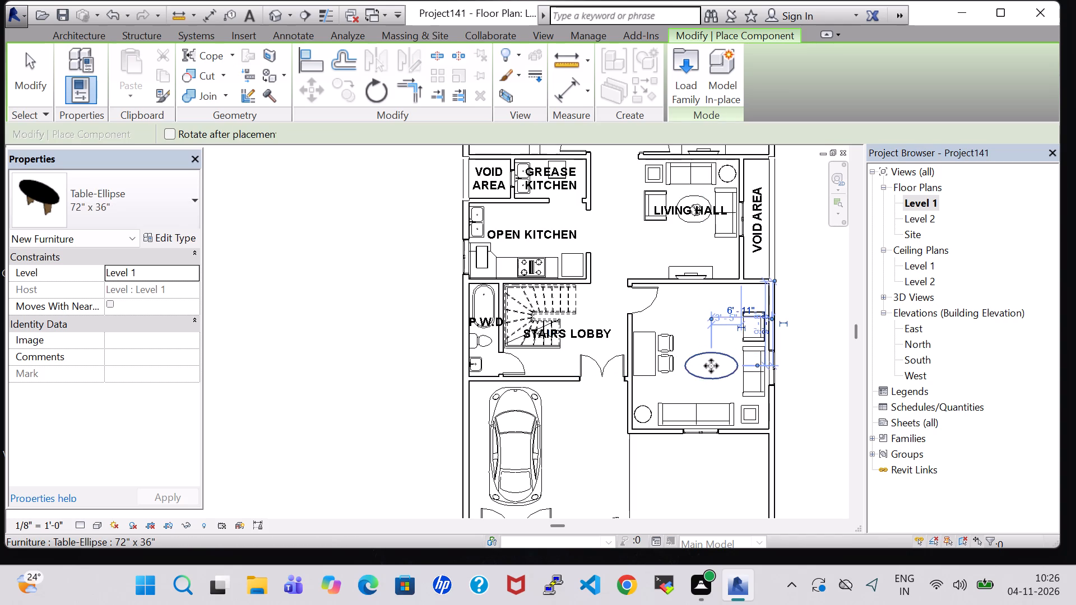
key("Escape")
key("Escape")
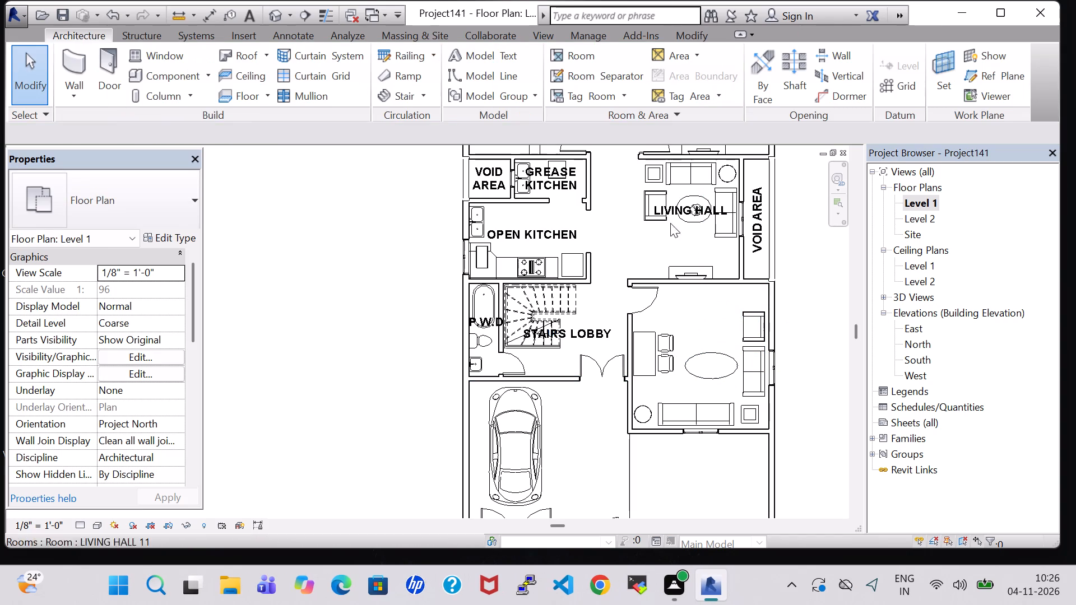
Create a similar RPC Tropical Agave 1.5' plant from the one in BEDROOM and place it at the elliptical table's upper edge.
middle_click_drag(626, 239, 613, 323)
middle_click_drag(680, 238, 675, 318)
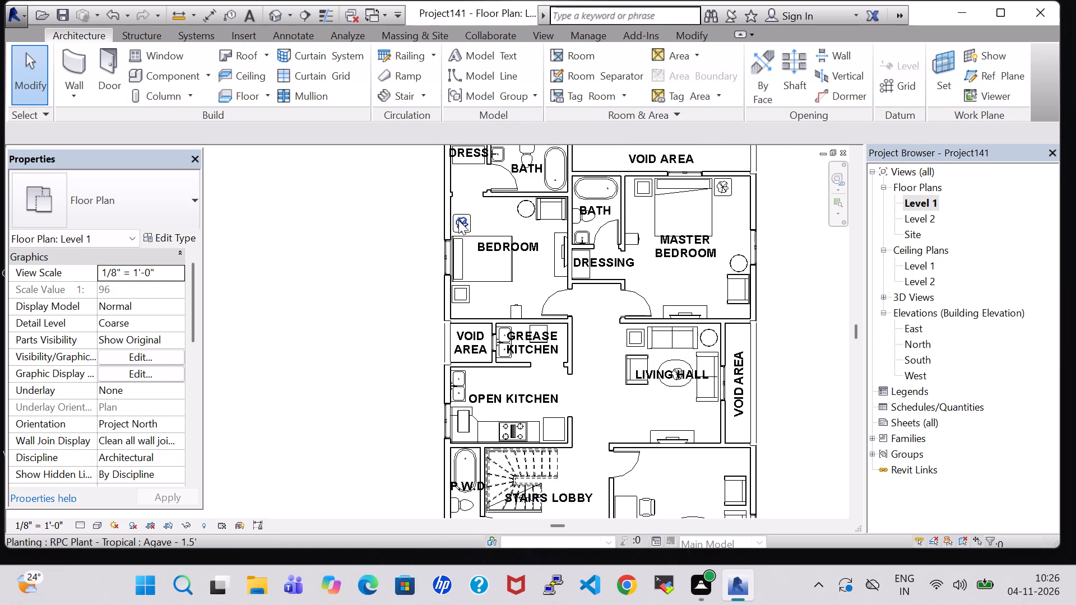
left_click(458, 220)
right_click(458, 220)
left_click(565, 302)
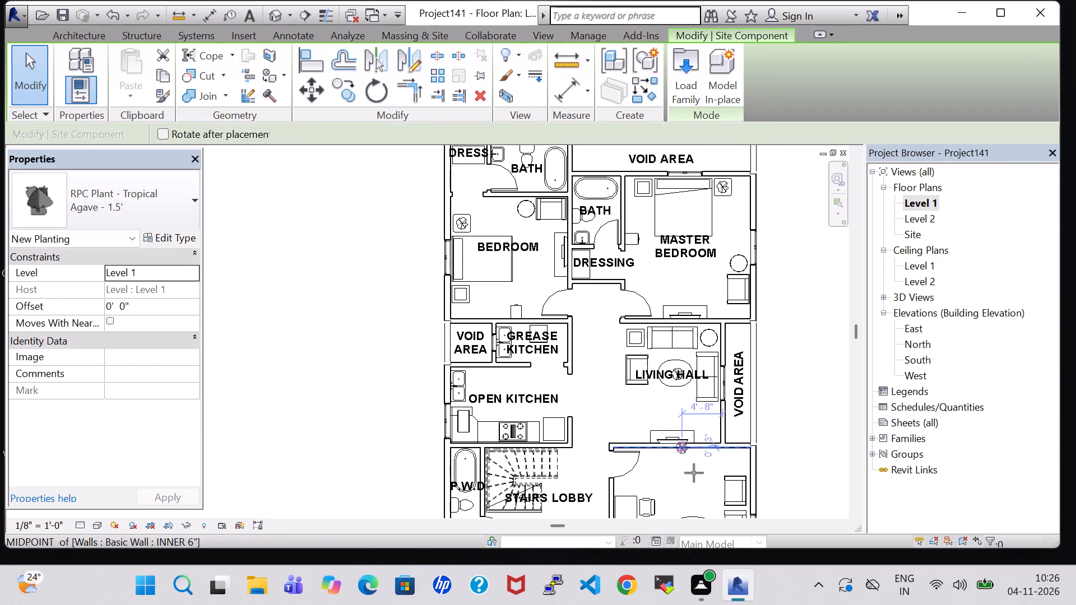
middle_click_drag(693, 487, 706, 388)
scroll(703, 394, "up", 7)
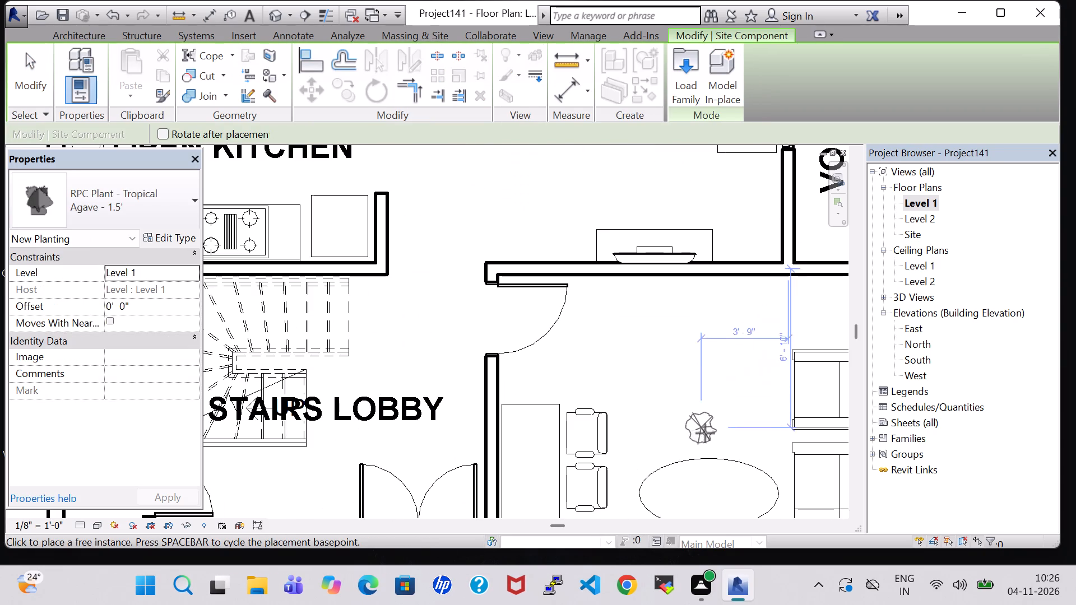
left_click(708, 460)
key("Escape")
key("Escape")
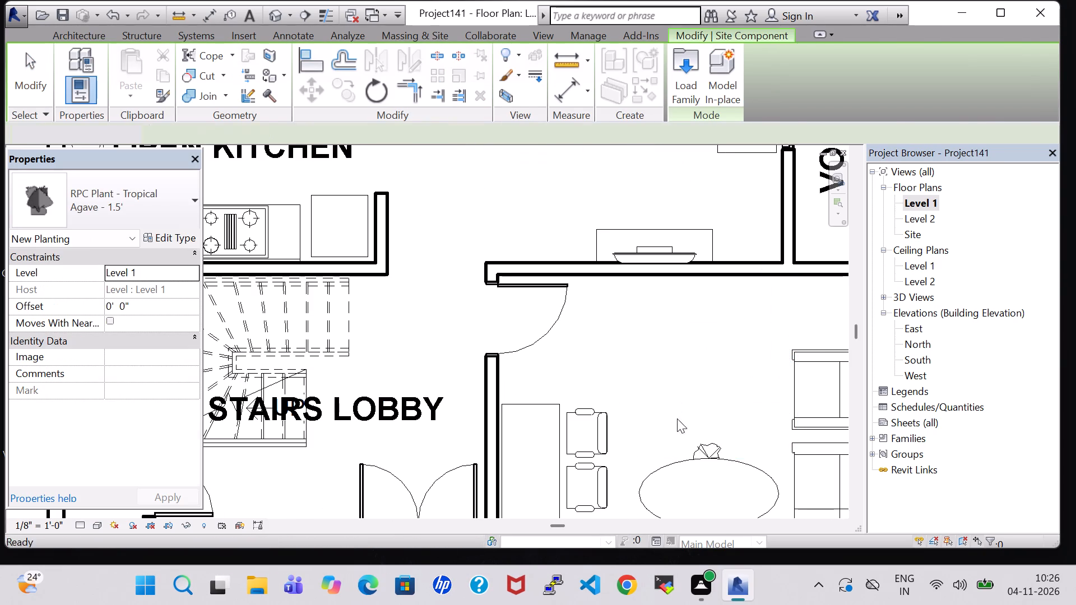
Set the elliptical table type's Height to 2' 2".
left_click(681, 464)
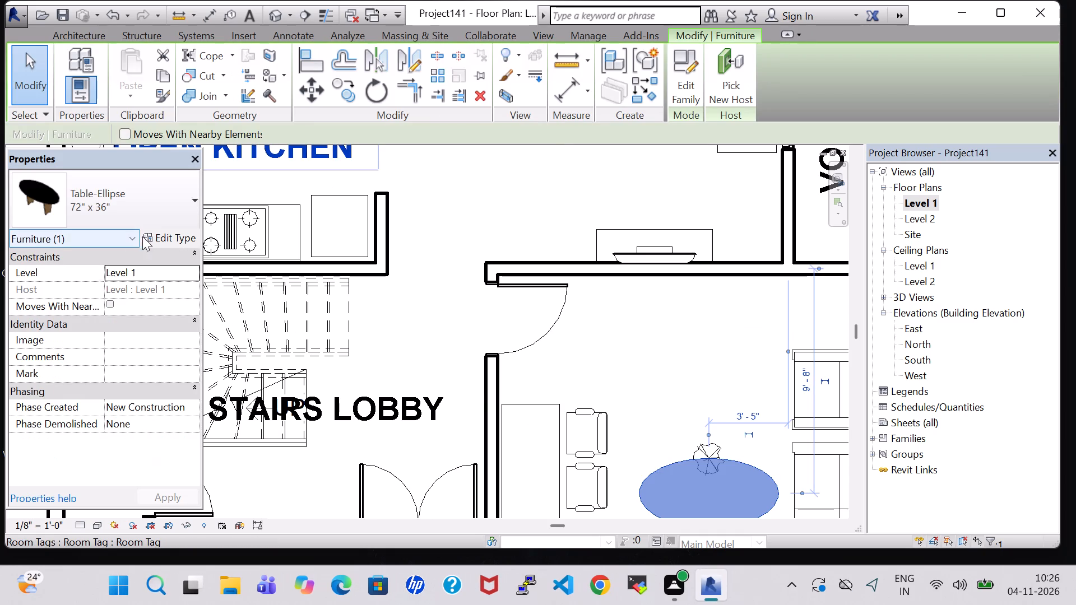
left_click(156, 234)
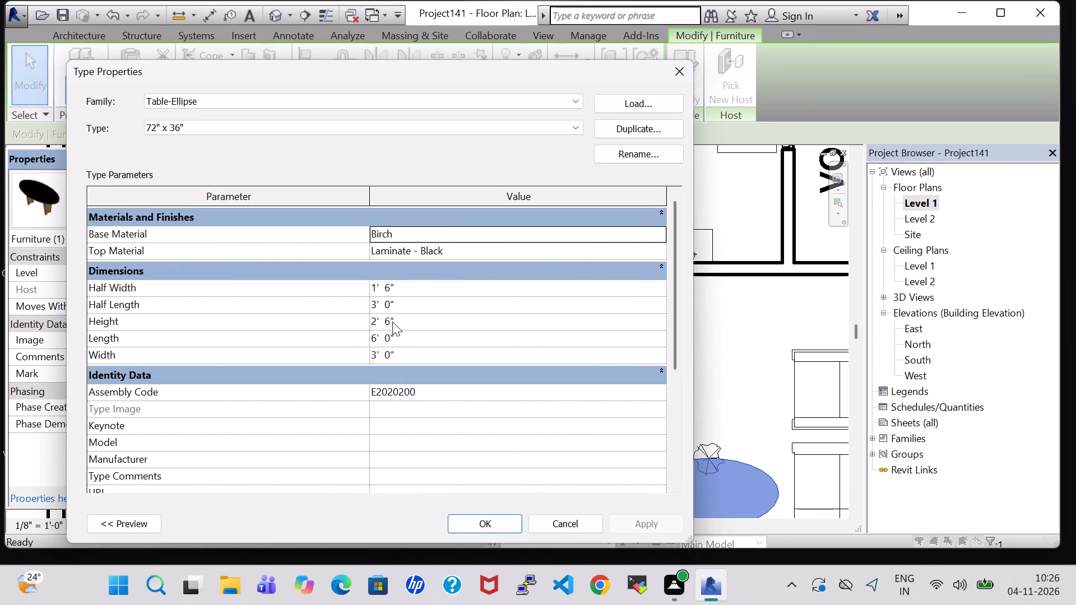
double_click(389, 320)
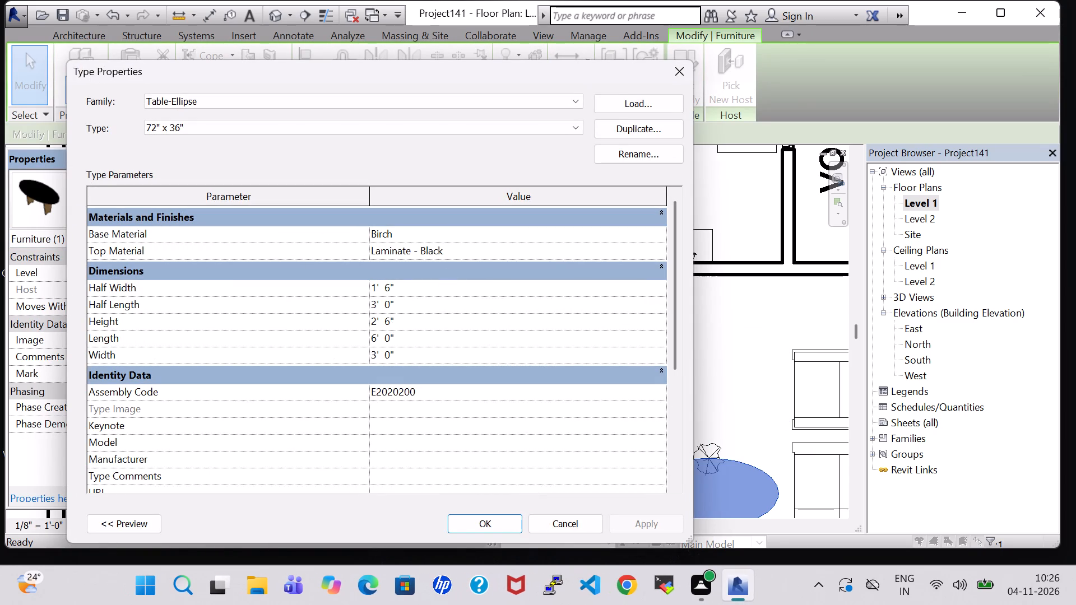
key("BackSpace")
key("2")
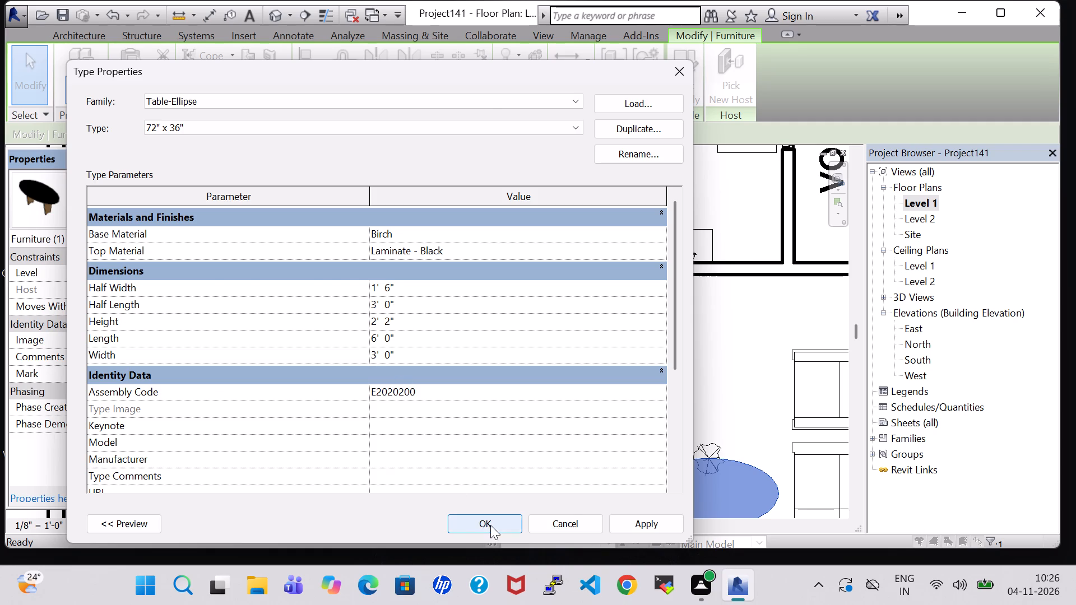
left_click(490, 525)
left_click(671, 386)
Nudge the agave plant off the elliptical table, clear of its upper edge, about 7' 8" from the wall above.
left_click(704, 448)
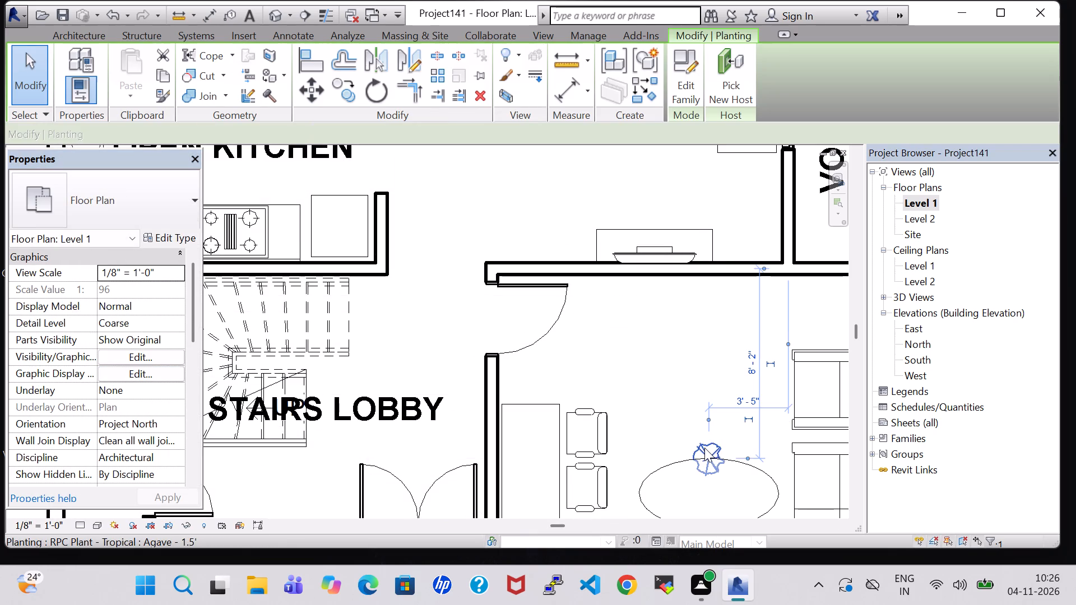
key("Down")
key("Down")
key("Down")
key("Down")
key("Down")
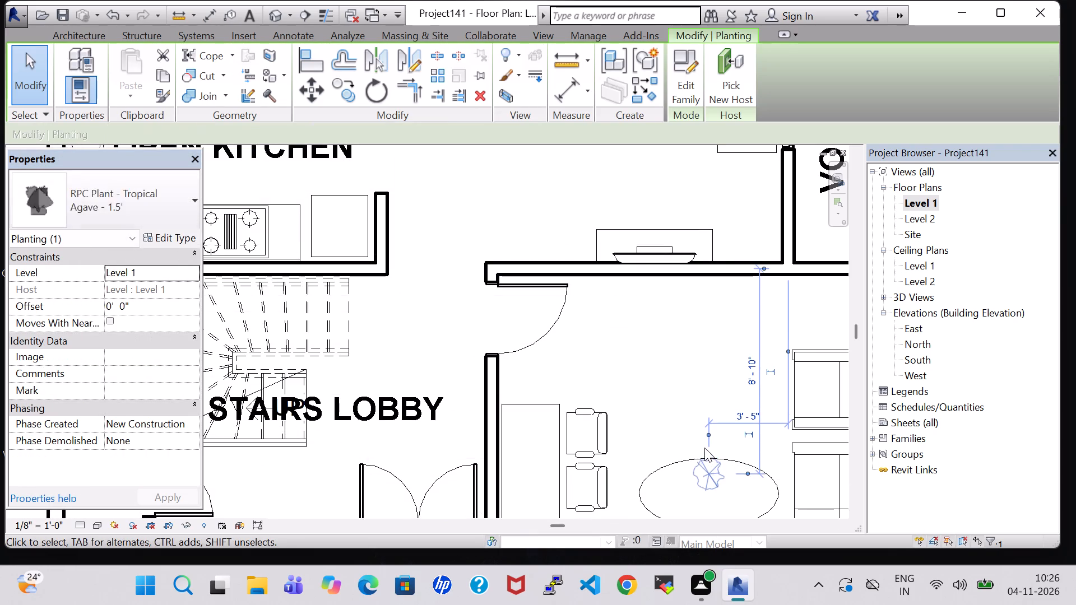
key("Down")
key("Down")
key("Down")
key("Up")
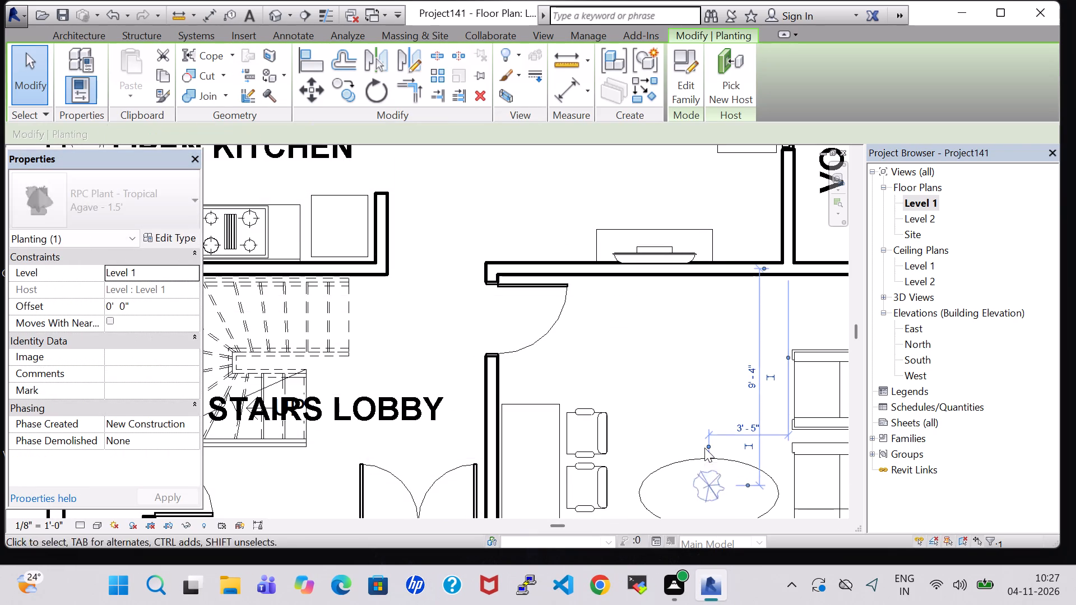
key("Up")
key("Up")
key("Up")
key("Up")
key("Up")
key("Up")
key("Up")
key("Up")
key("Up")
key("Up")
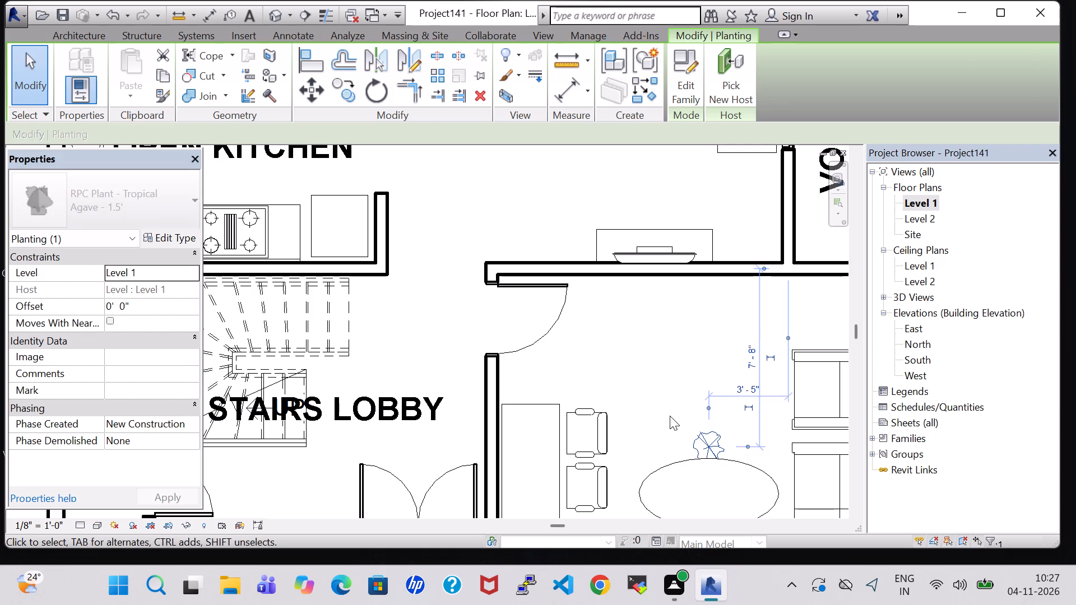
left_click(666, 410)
Set the agave plant's Offset from Level 1 to 2' 2".
left_click(709, 436)
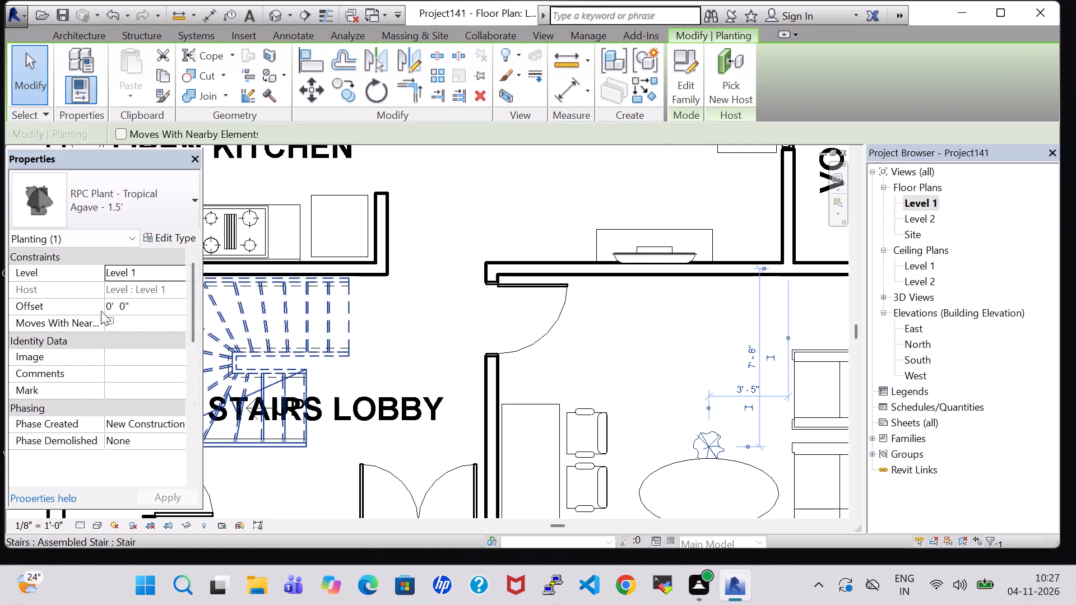
left_click(112, 307)
left_click(112, 307)
key("BackSpace")
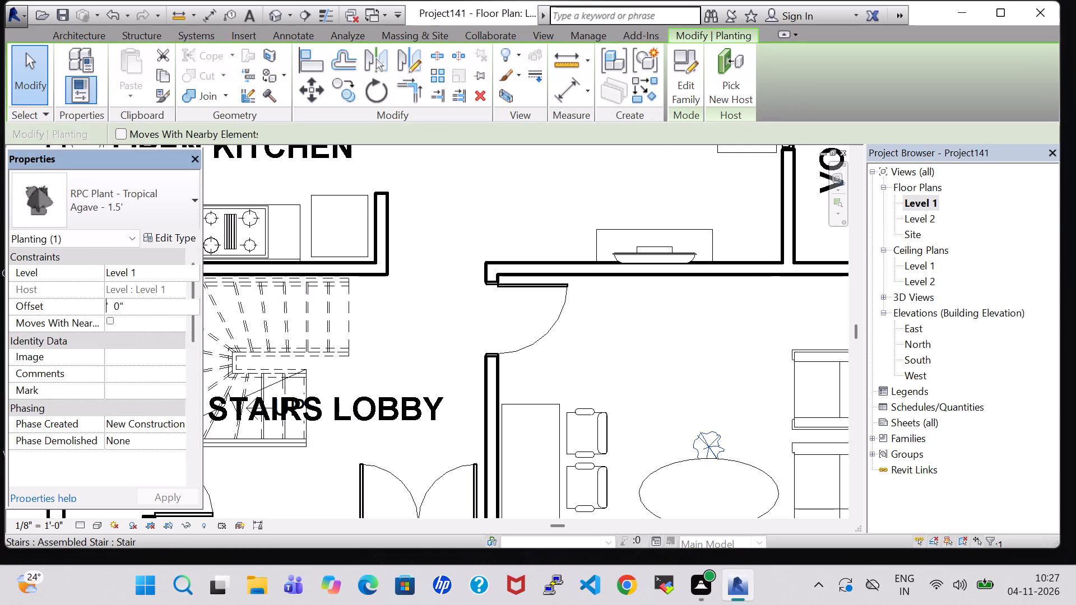
key("2")
key("Right")
key("Right")
key("Right")
key("Right")
key("BackSpace")
key("2")
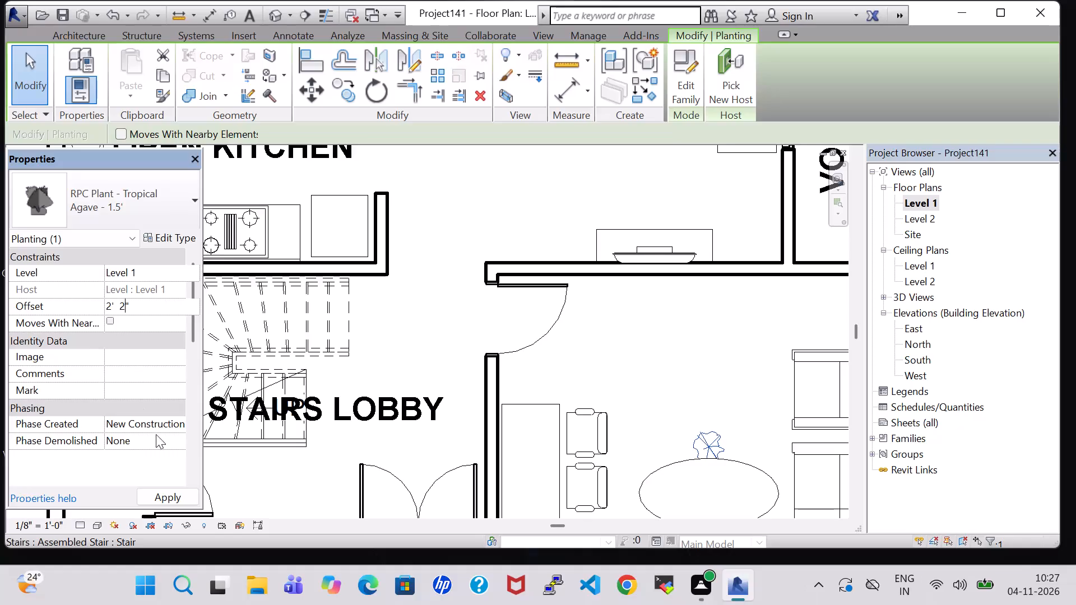
left_click(171, 493)
left_click(641, 391)
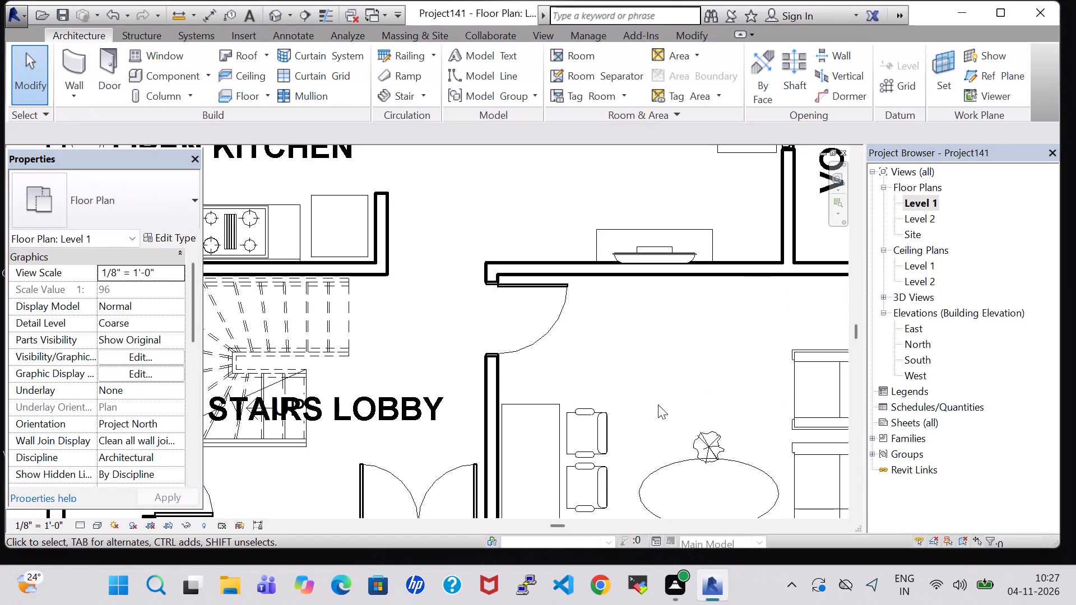
Nudge the agave plant down to the centre of the elliptical table.
left_click(702, 439)
key("Down")
key("Down")
key("Down")
key("Down")
key("Down")
key("Down")
key("Down")
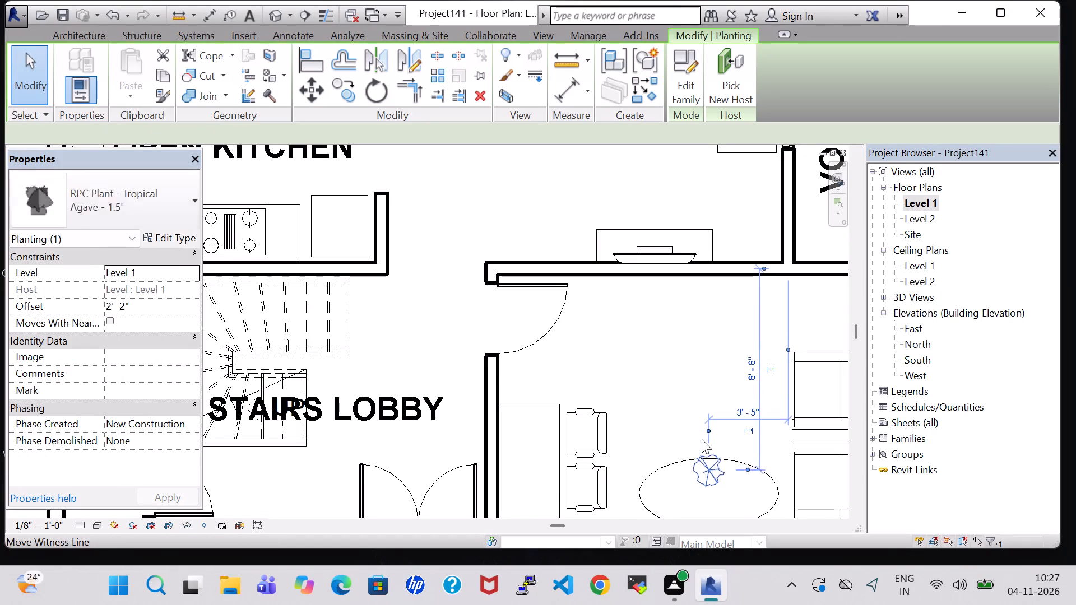
key("Down")
key("Down")
key("Down")
key("Down")
key("Down")
left_click(674, 401)
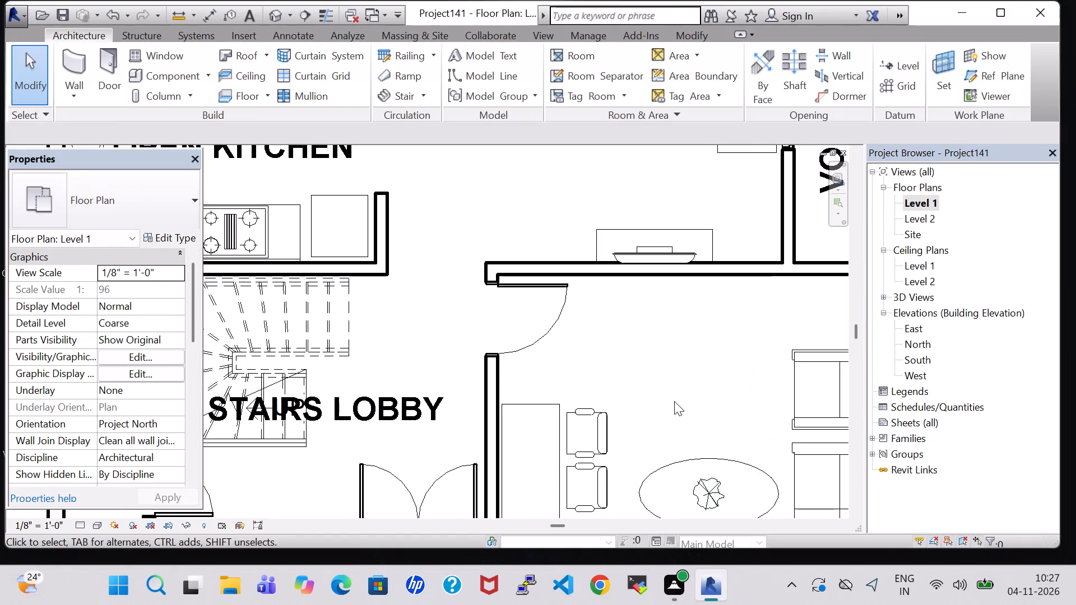
In the 3D view, change the elliptical table type's Top Material to Sash.
scroll(674, 401, "down", 5)
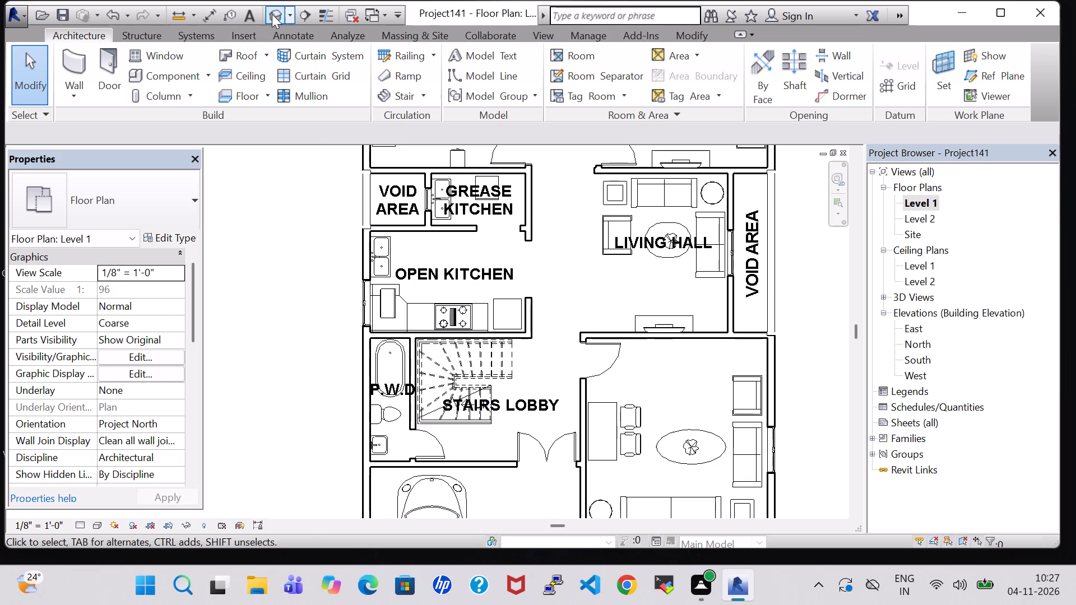
left_click(276, 11)
scroll(696, 455, "down", 2)
left_click(609, 479)
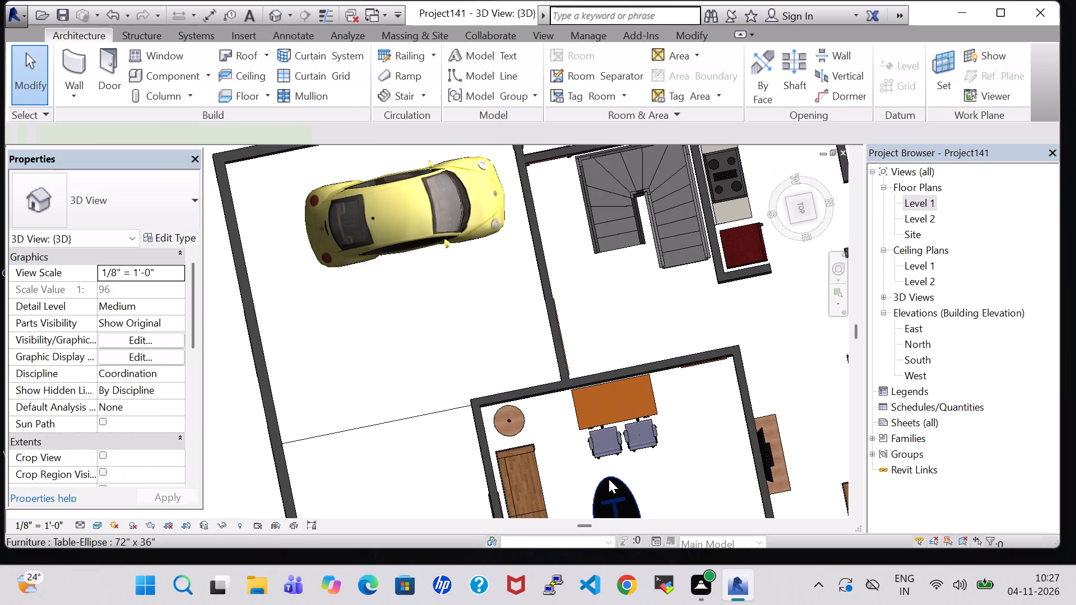
left_click(166, 242)
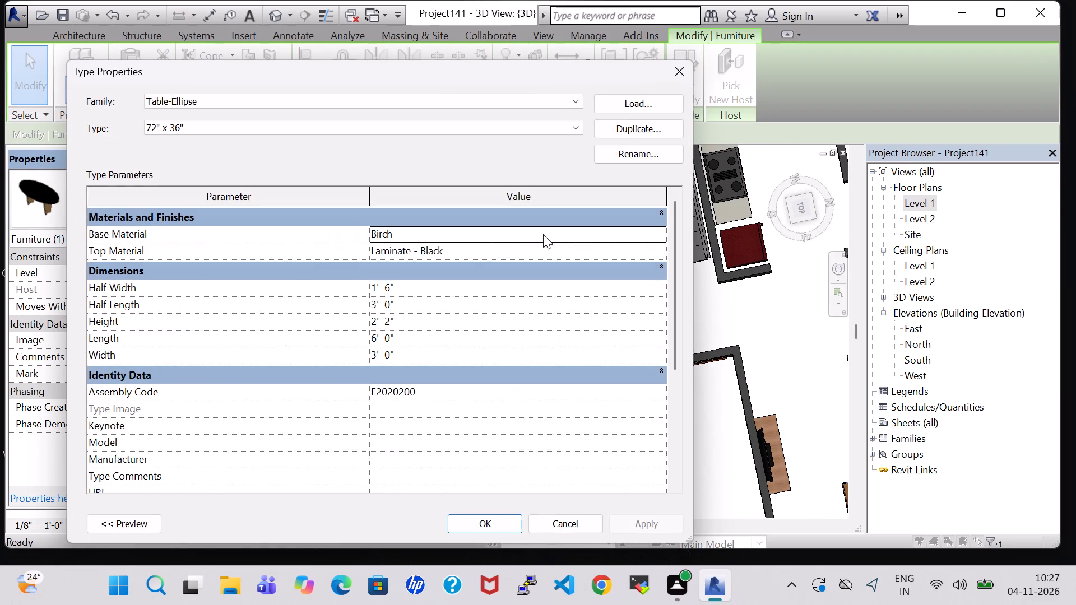
left_click(661, 248)
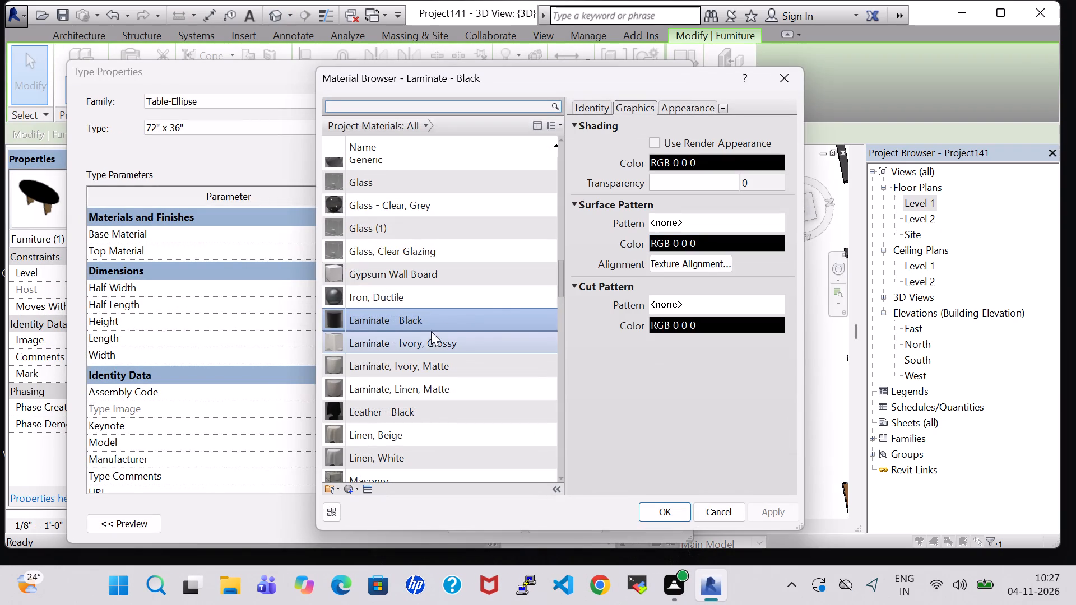
scroll(425, 342, "down", 7)
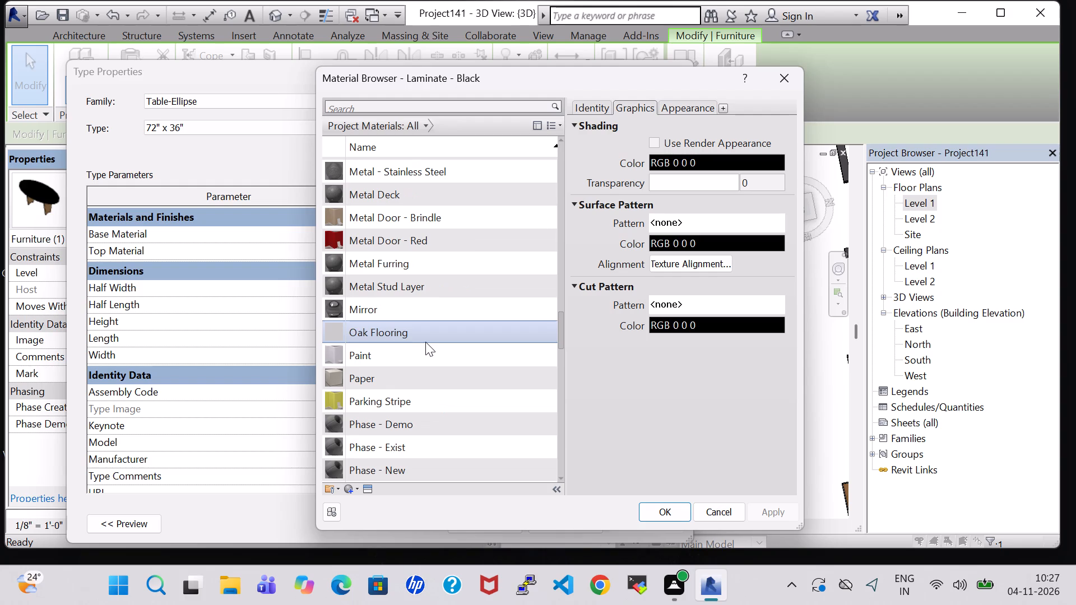
scroll(425, 342, "down", 5)
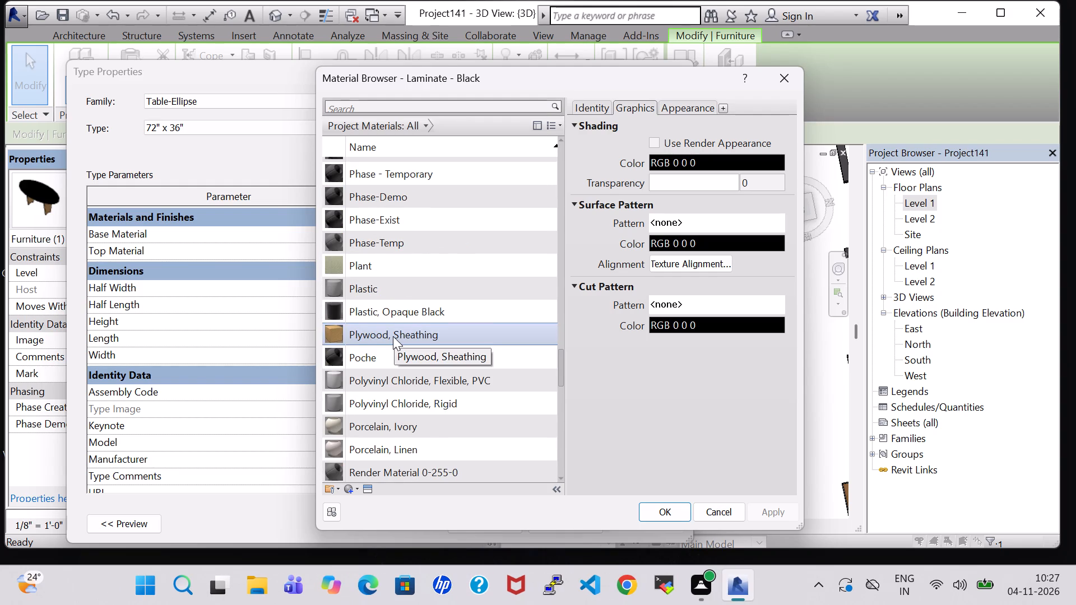
scroll(393, 336, "down", 4)
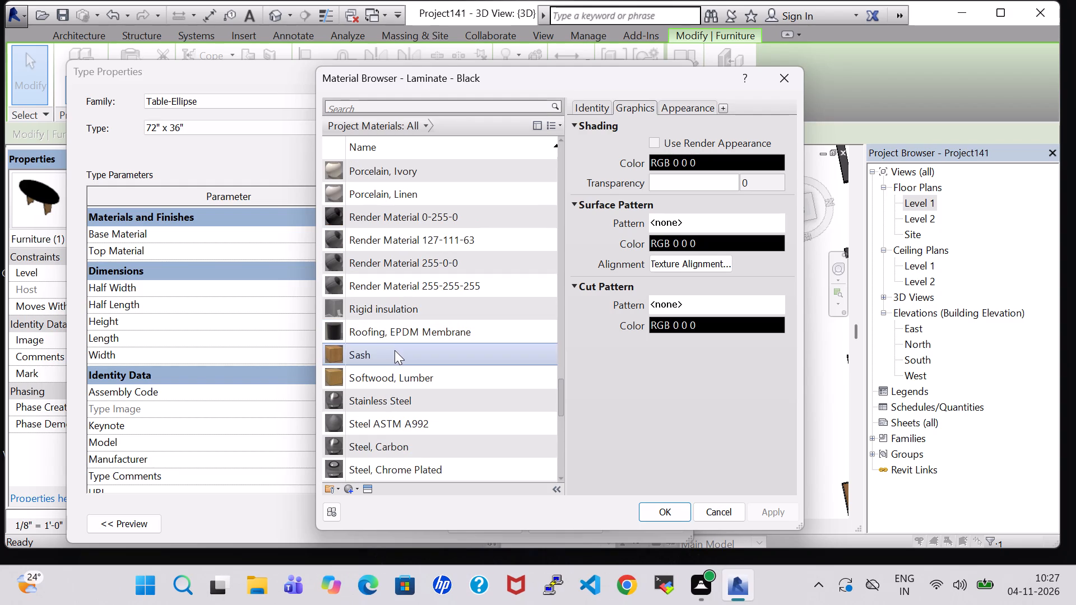
left_click(395, 350)
left_click(662, 512)
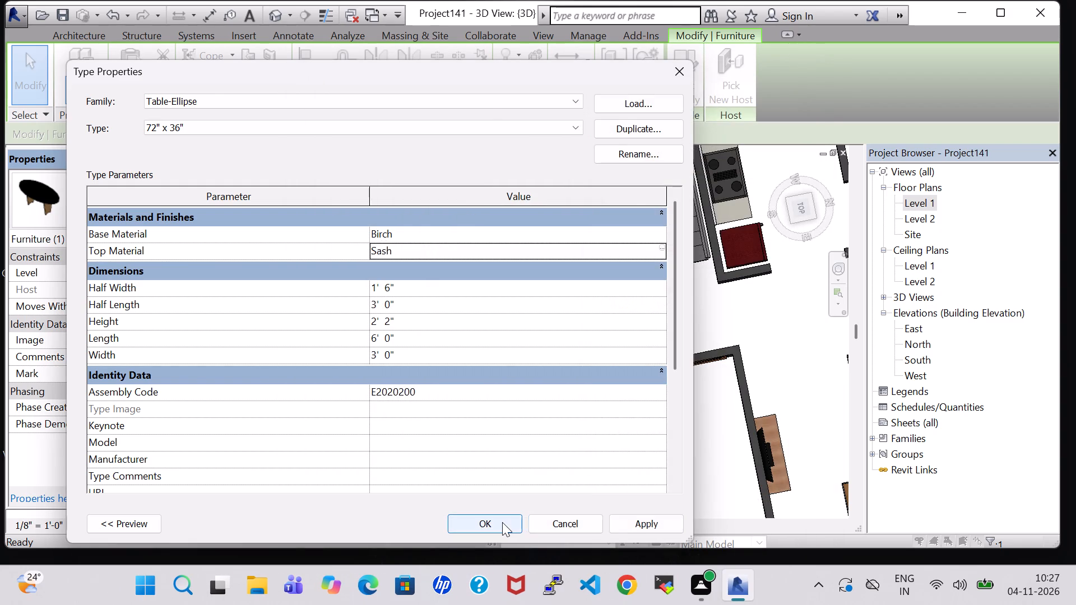
left_click(502, 522)
left_click(719, 454)
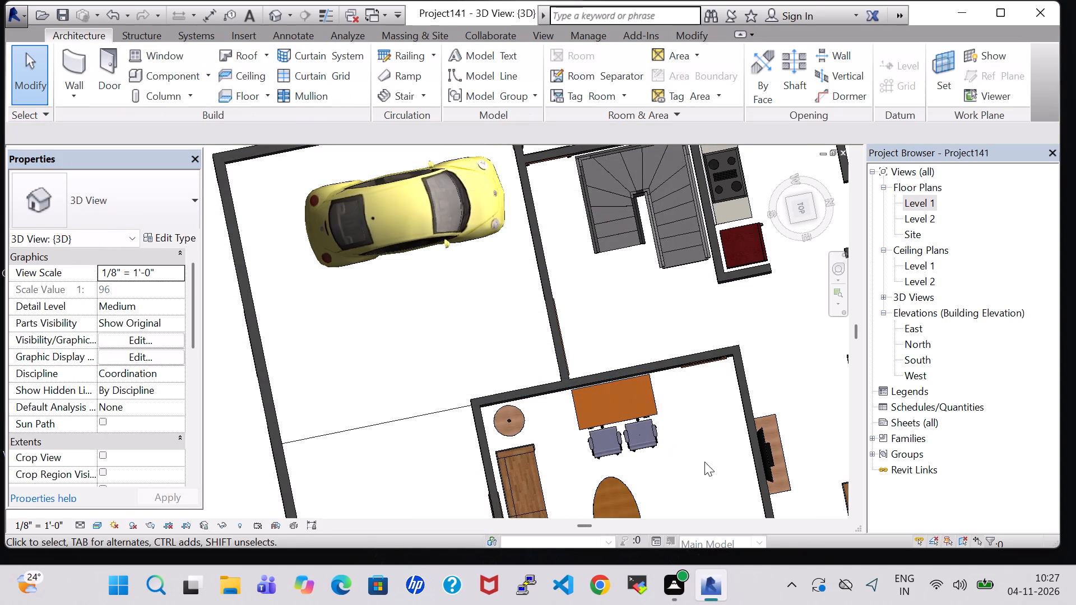
Examine the elliptical table, the agave plant and the surrounding seating in the 3D view.
middle_click_drag(704, 462, 715, 322)
scroll(693, 337, "down", 1)
scroll(693, 338, "up", 4)
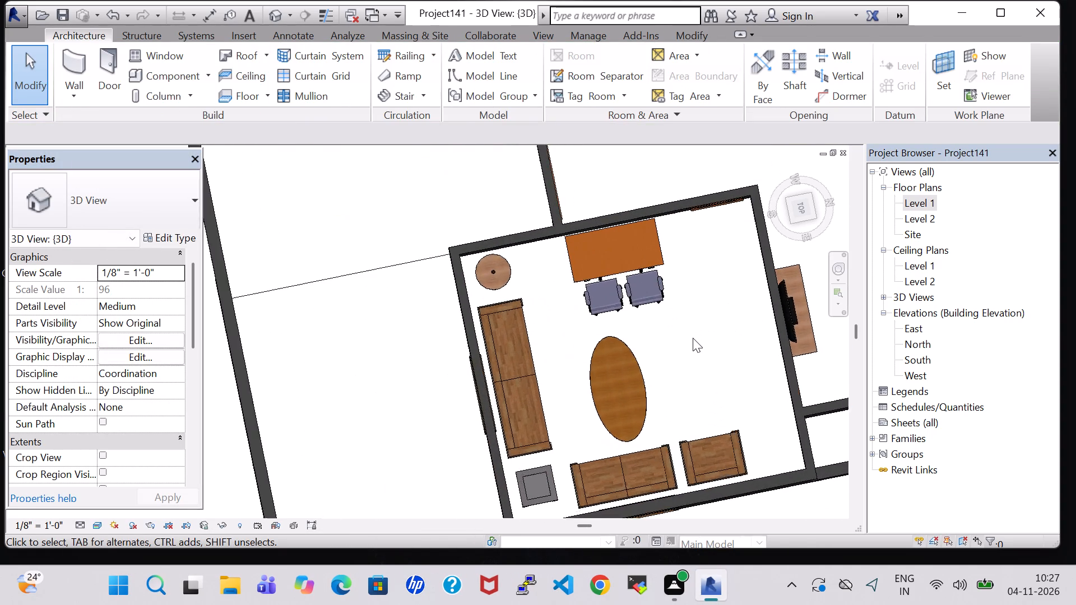
scroll(693, 338, "up", 2)
middle_click_drag(632, 344, 695, 288)
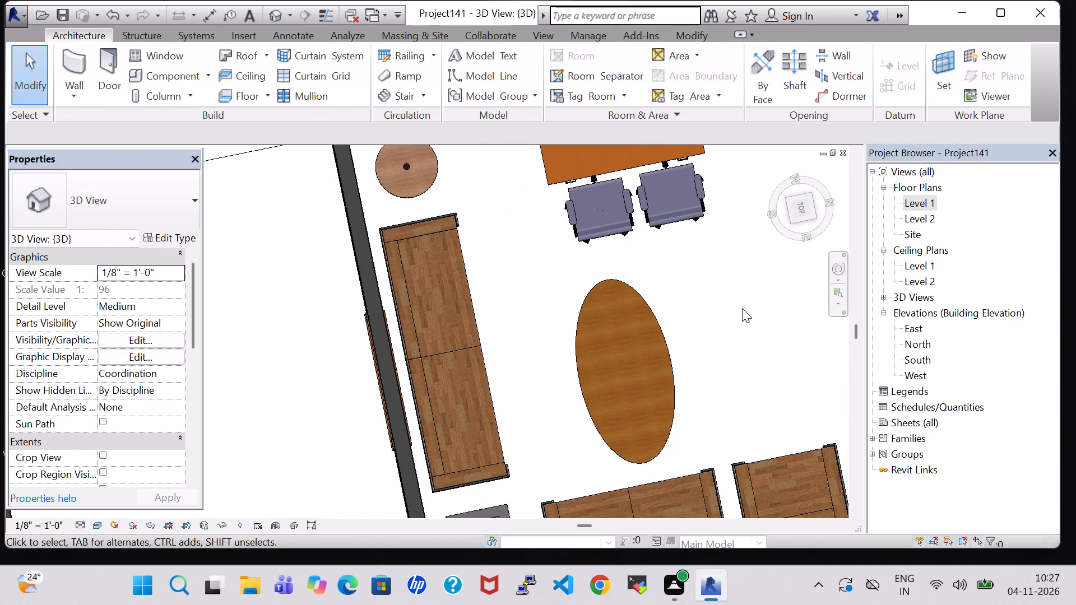
middle_click_drag(695, 322, 665, 239, "shift")
scroll(695, 322, "up", 1, "shift")
middle_click_drag(657, 171, 664, 355)
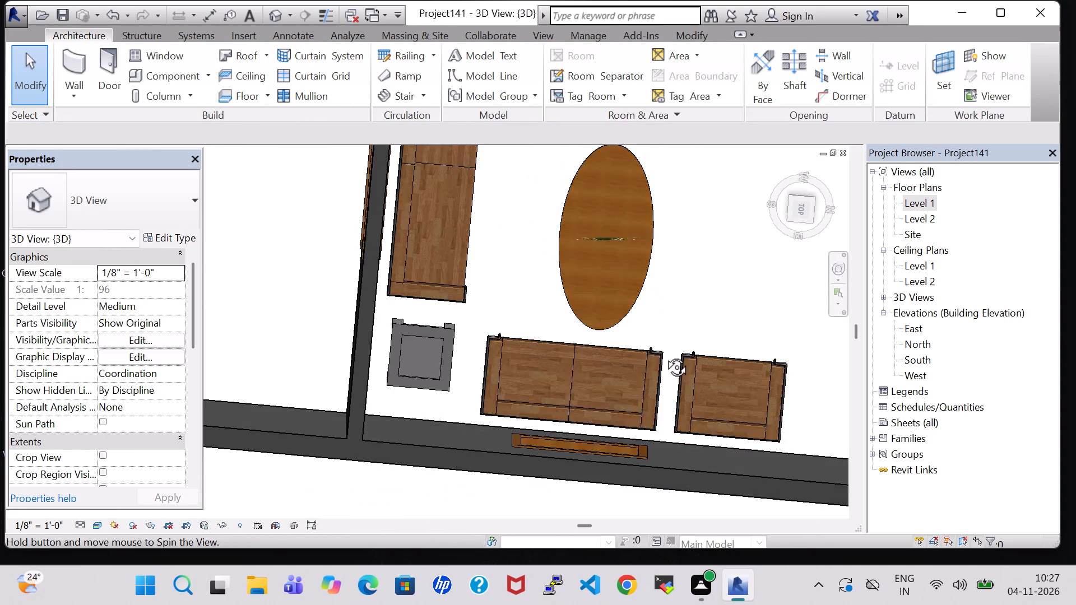
middle_click_drag(664, 355, 664, 360)
middle_click_drag(661, 232, 606, 413)
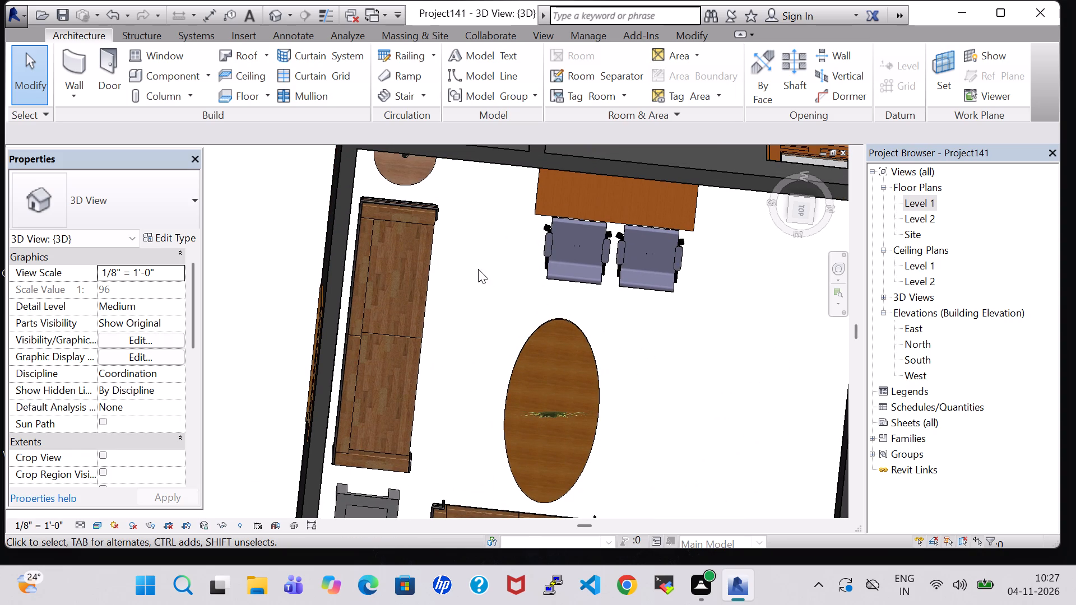
Nudge the 36" round corner table slightly away from the desk-side wall, toward the sofa.
middle_click_drag(470, 274, 465, 205, "shift")
middle_click_drag(461, 185, 448, 387)
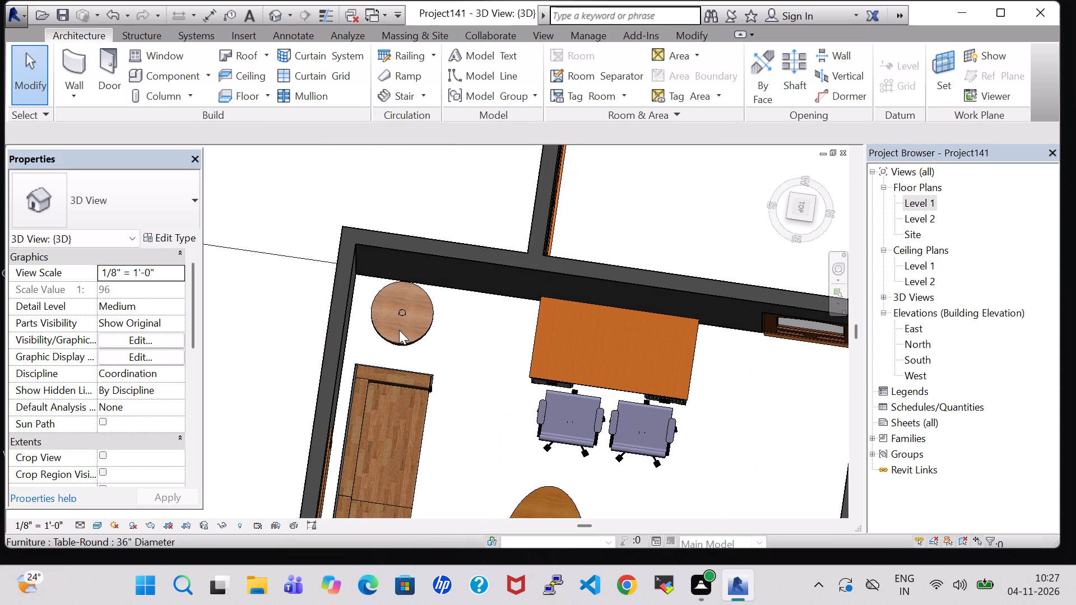
left_click(399, 330)
key("Down")
key("Down")
key("Down")
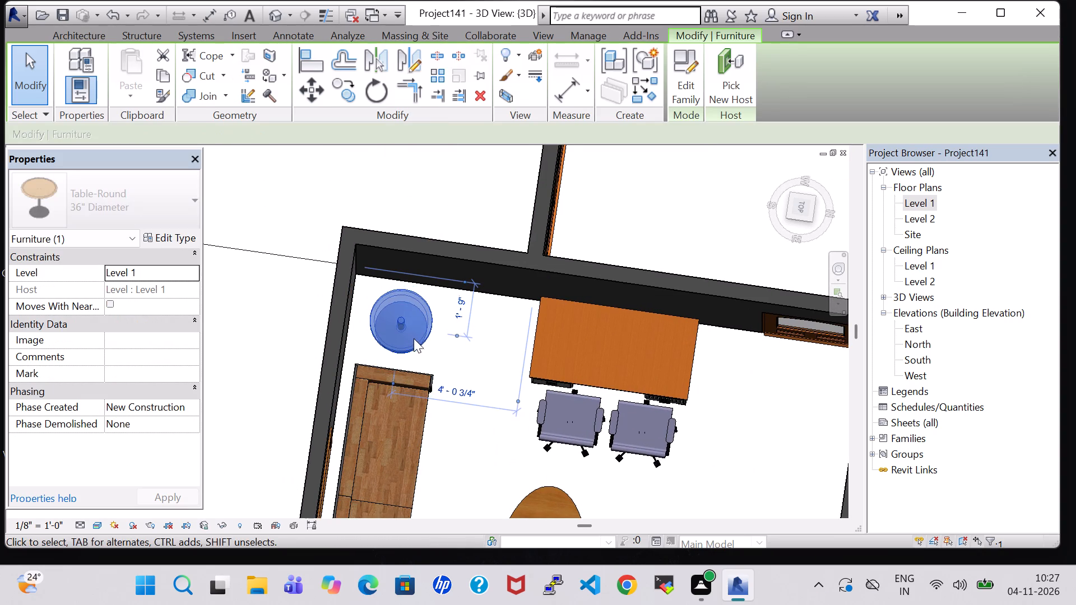
key("Down")
left_click(751, 405)
Review the furnished room in the 3D view and reopen the Level 1 floor plan.
scroll(753, 427, "down", 3)
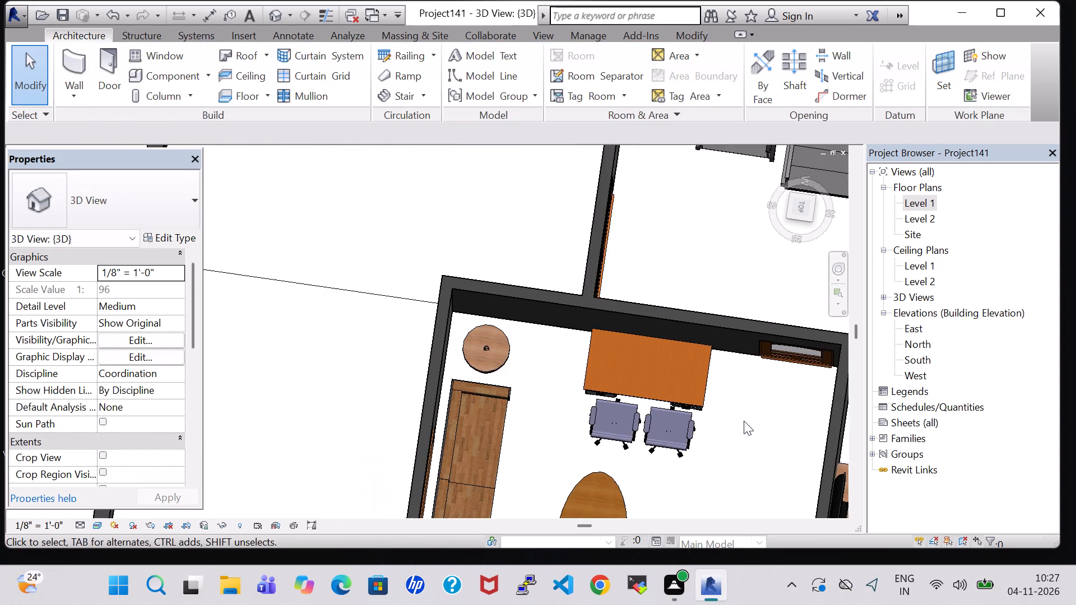
scroll(744, 421, "down", 1)
middle_click_drag(744, 421, 622, 347)
middle_click_drag(614, 396, 593, 274)
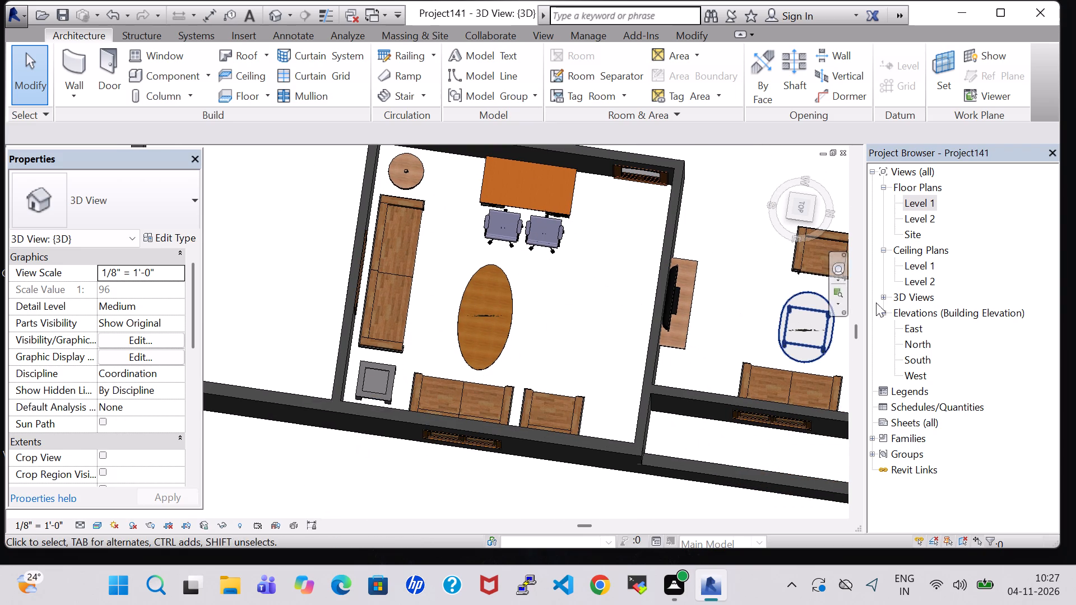
double_click(915, 203)
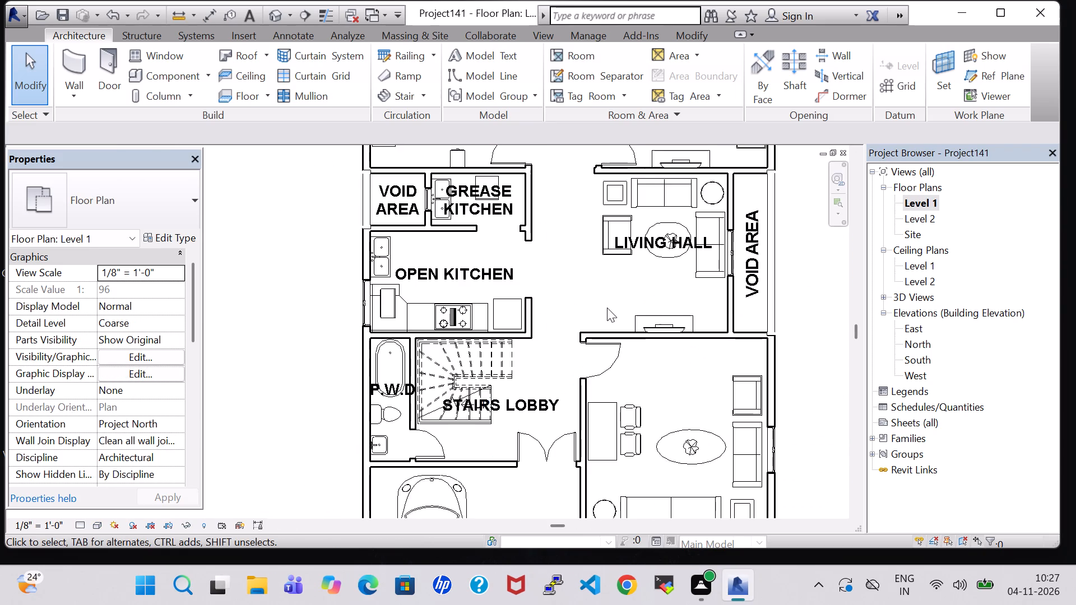
Load the Work Station Desktops family from the Furniture System folder of the US Imperial library for placement.
scroll(606, 309, "down", 1)
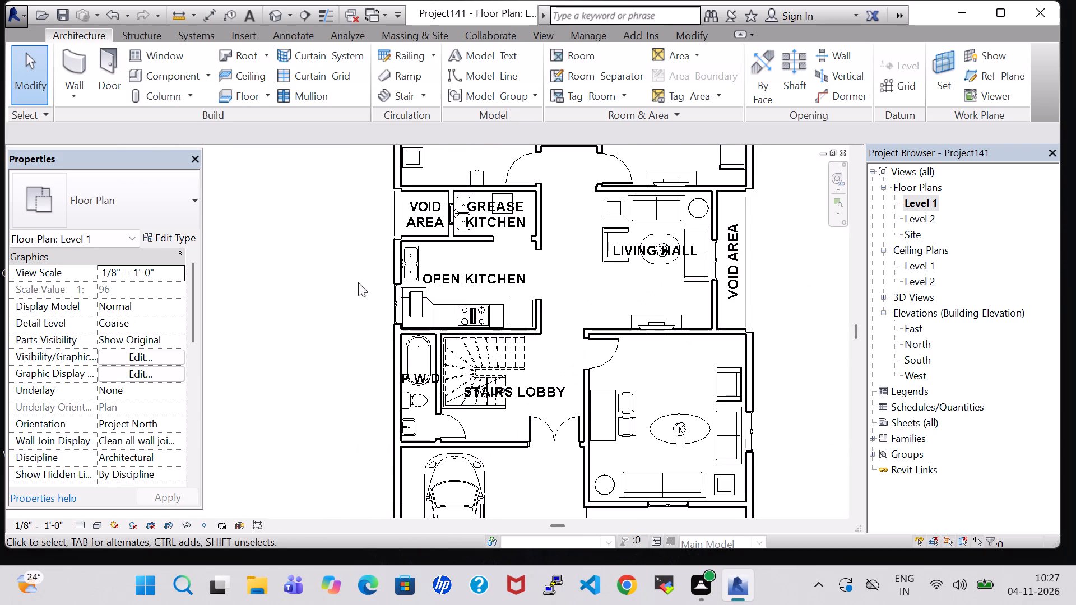
left_click(176, 82)
left_click(680, 75)
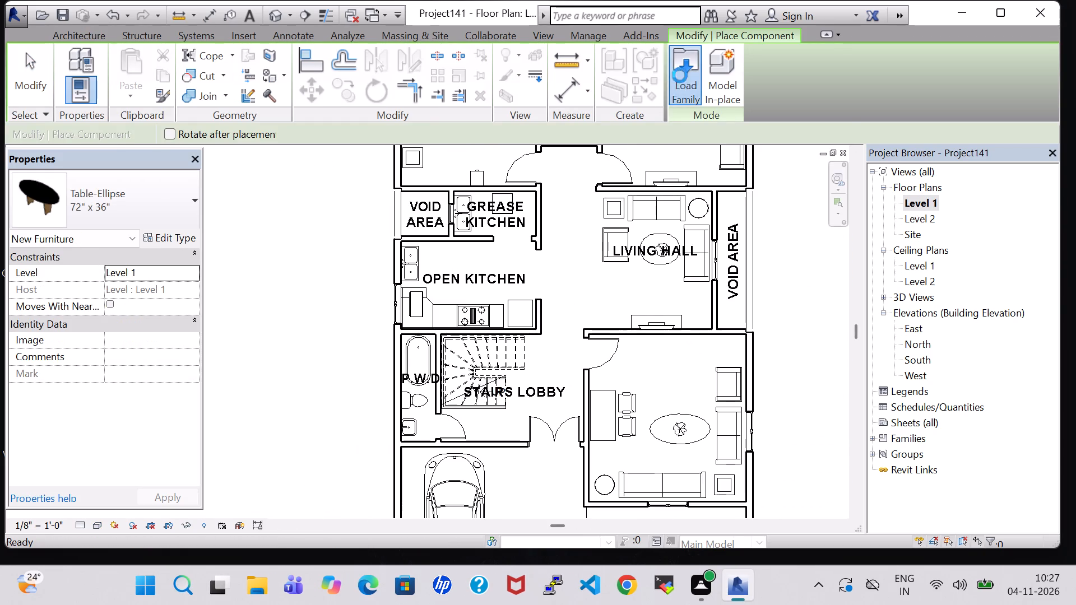
scroll(629, 369, "down", 2)
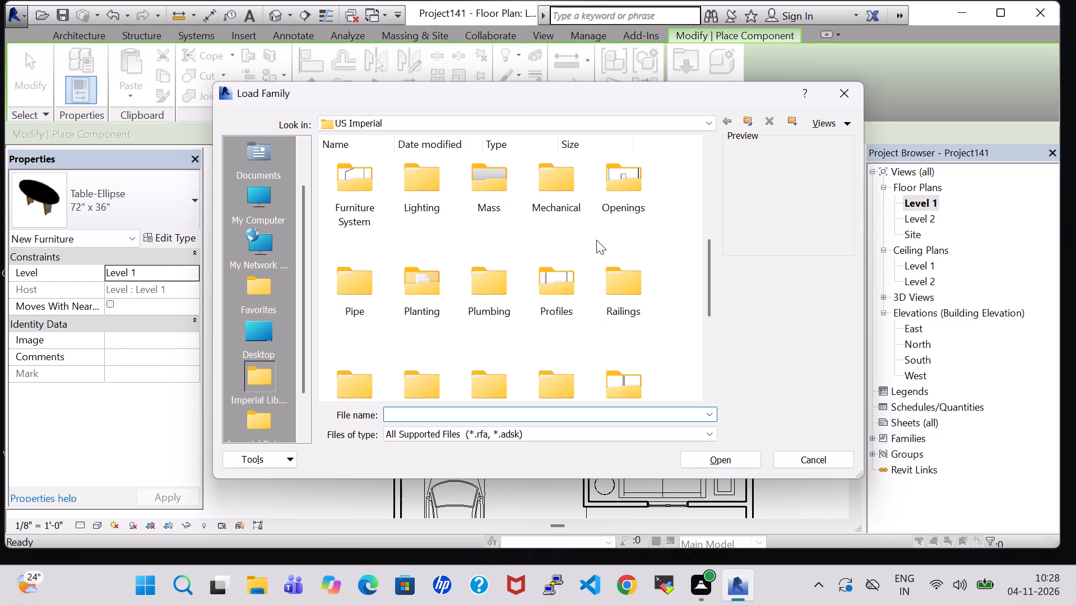
left_click(433, 295)
key("s")
double_click(416, 196)
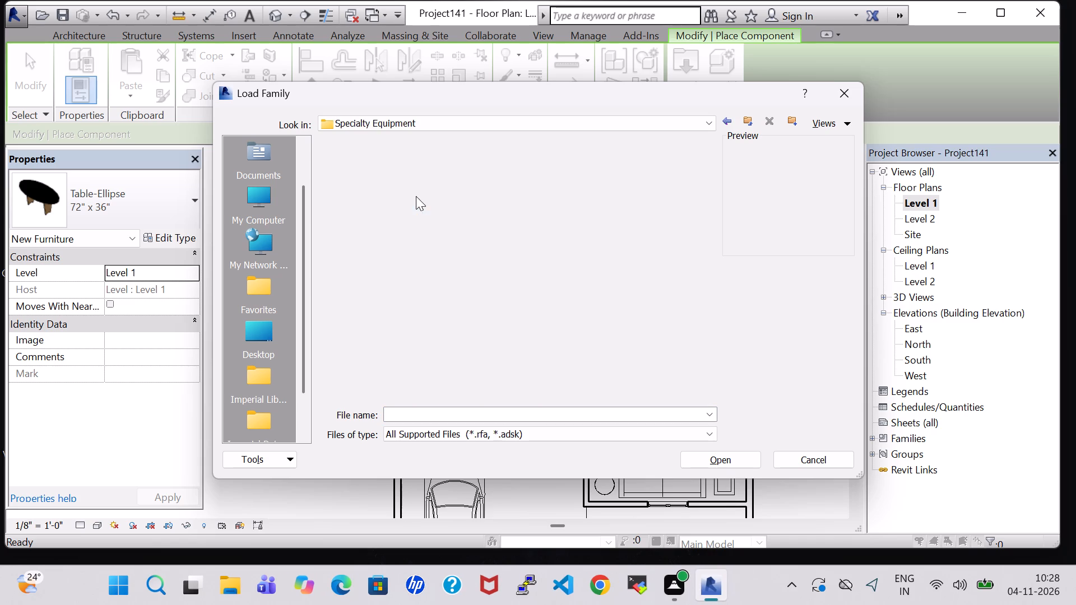
left_click(726, 118)
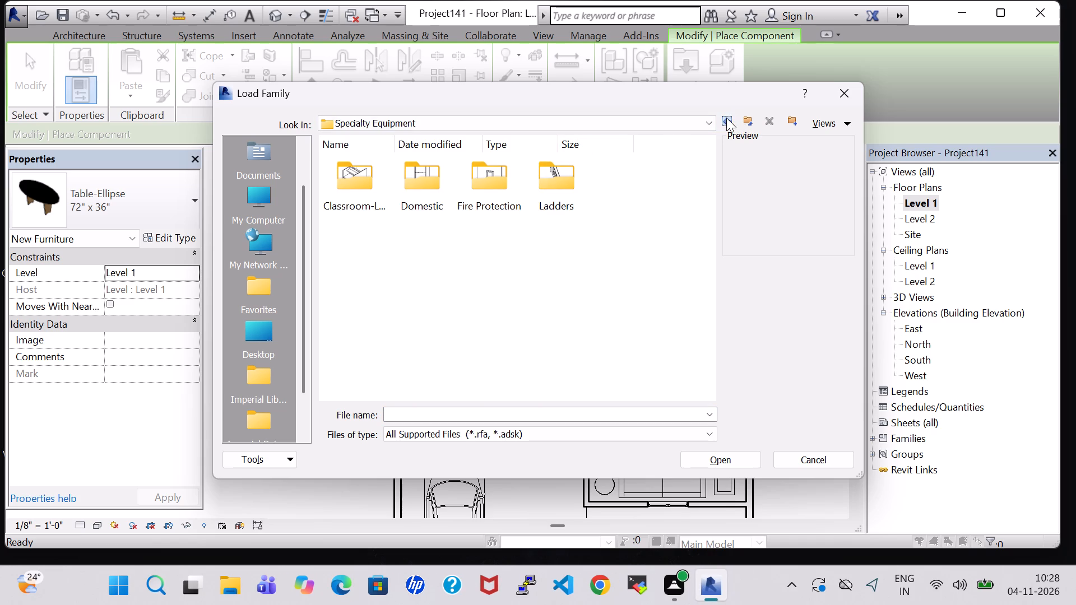
left_click(529, 293)
key("f")
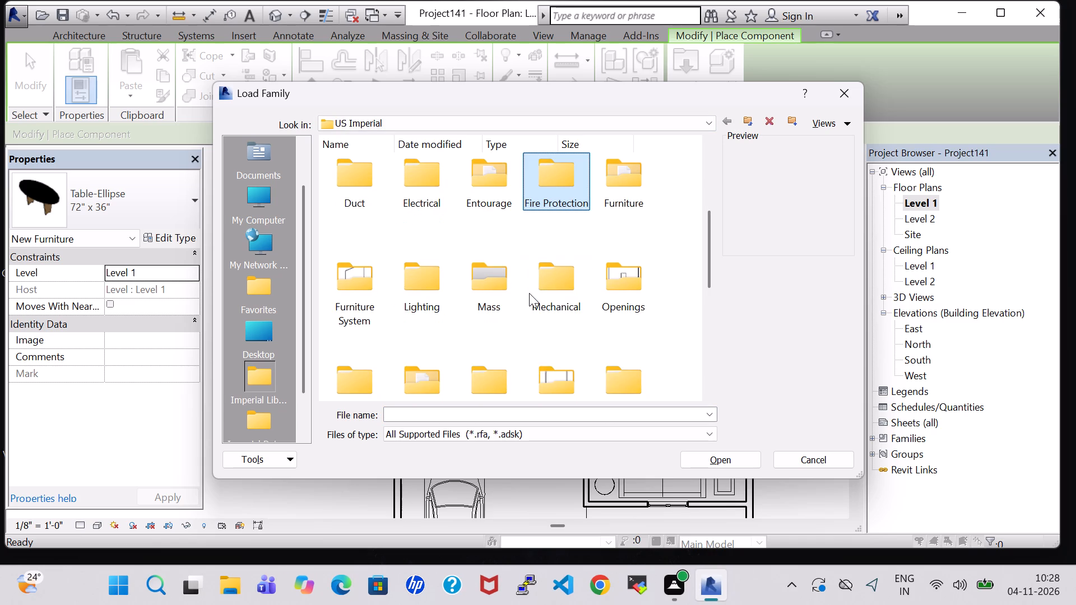
double_click(371, 278)
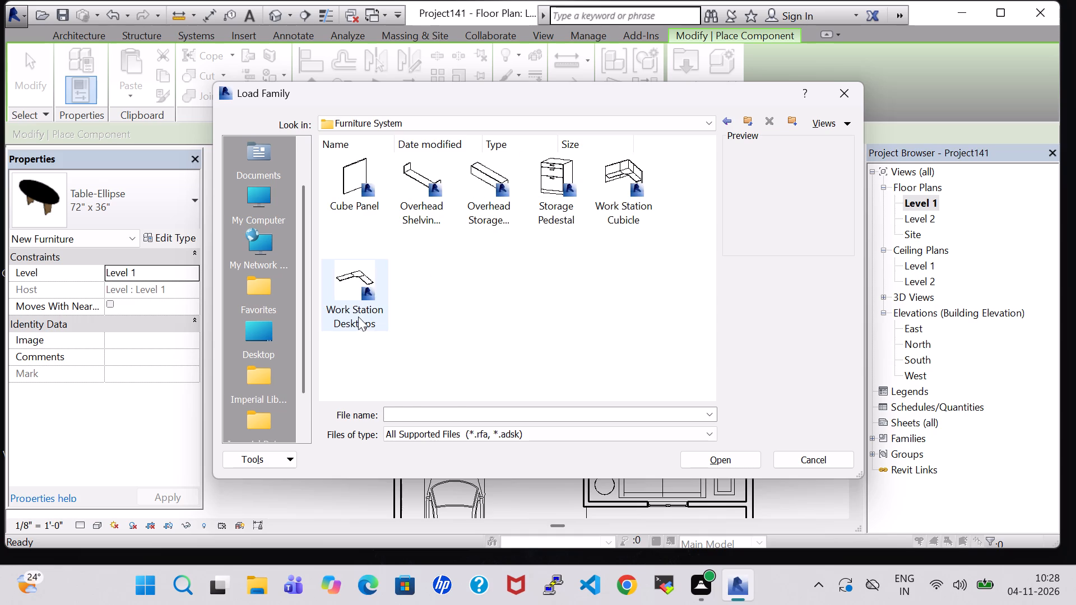
left_click(358, 317)
left_click(747, 457)
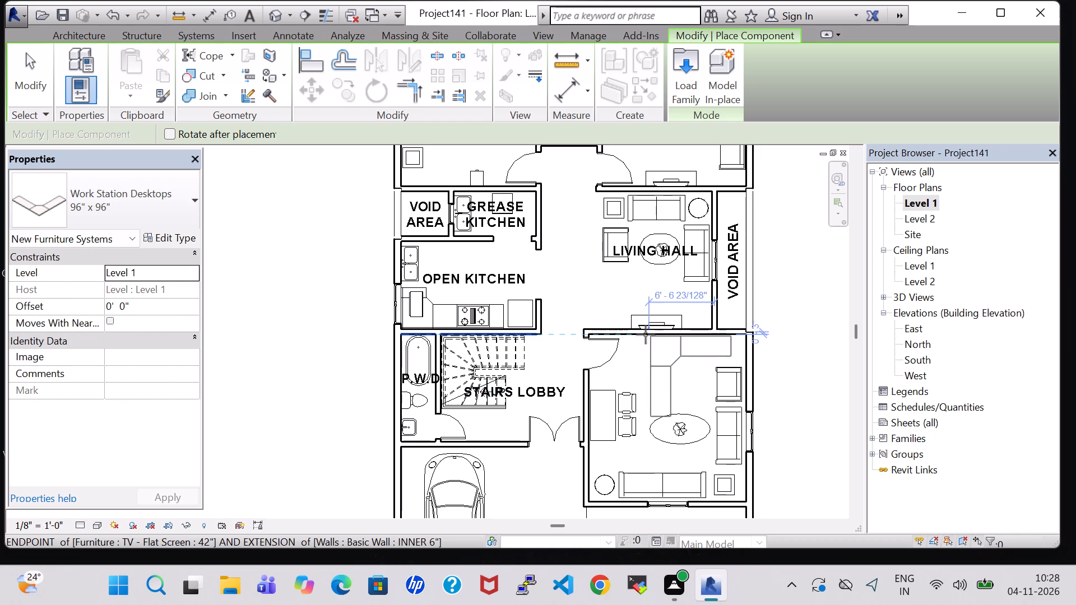
Place a 96" x 96" work station desktop in the room beside STAIRS LOBBY, against the wall shared with LIVING HALL.
scroll(633, 333, "up", 7)
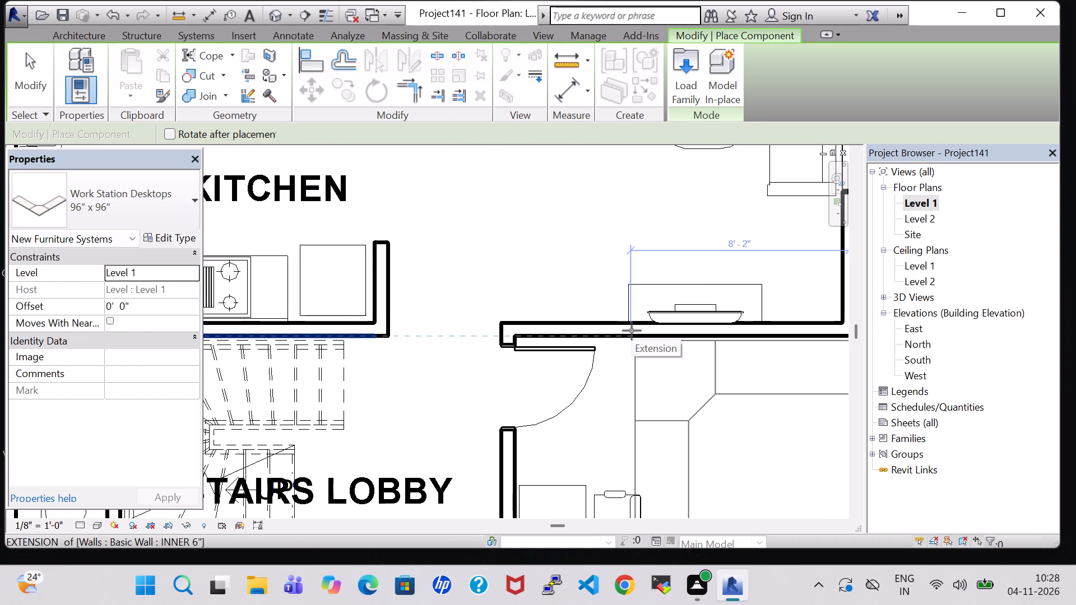
left_click(632, 331)
key("Escape")
key("Escape")
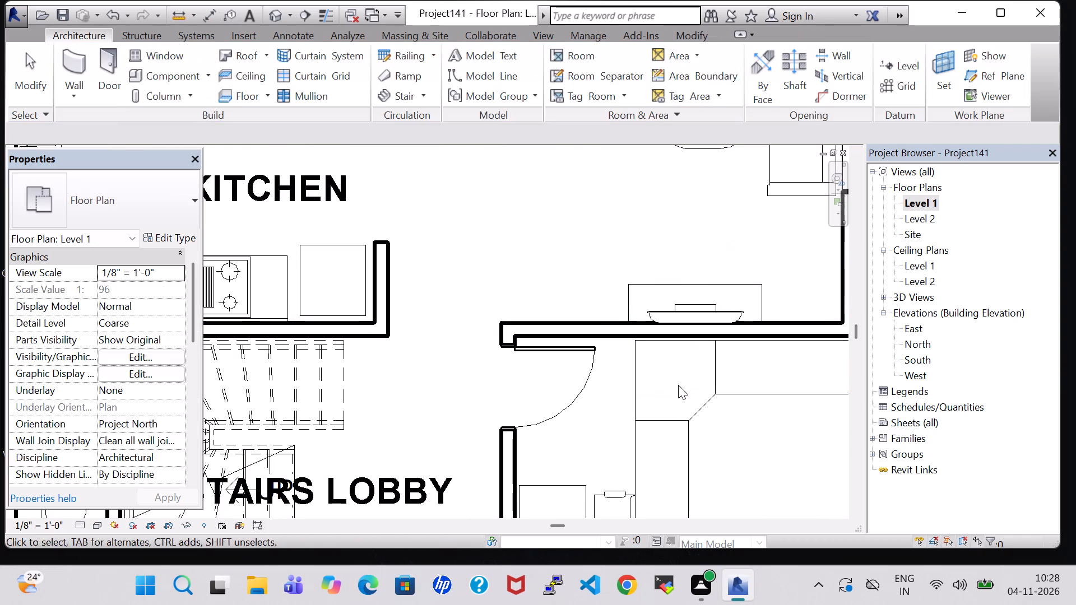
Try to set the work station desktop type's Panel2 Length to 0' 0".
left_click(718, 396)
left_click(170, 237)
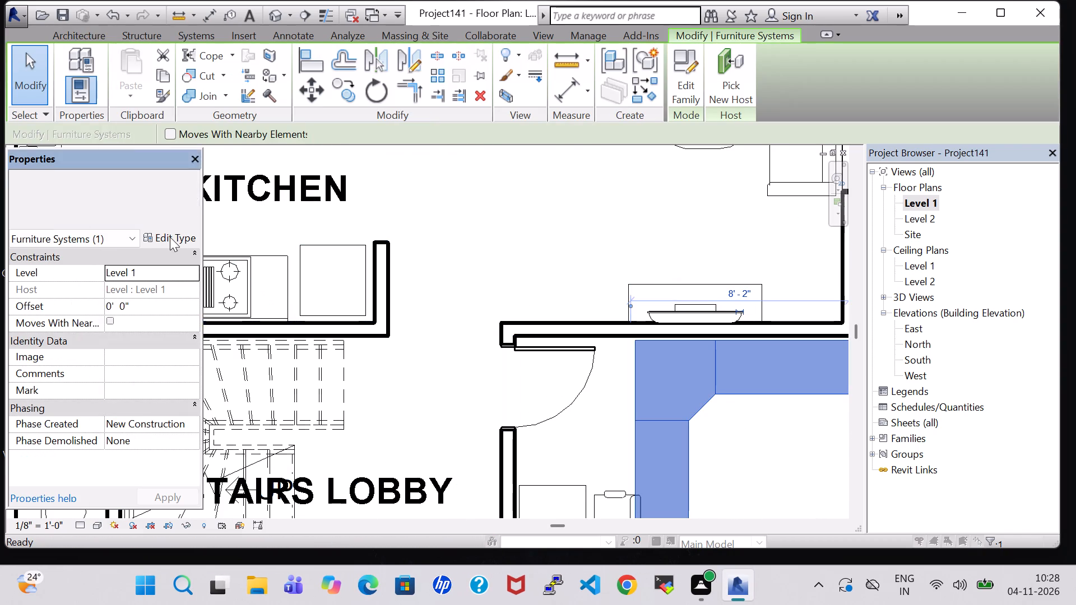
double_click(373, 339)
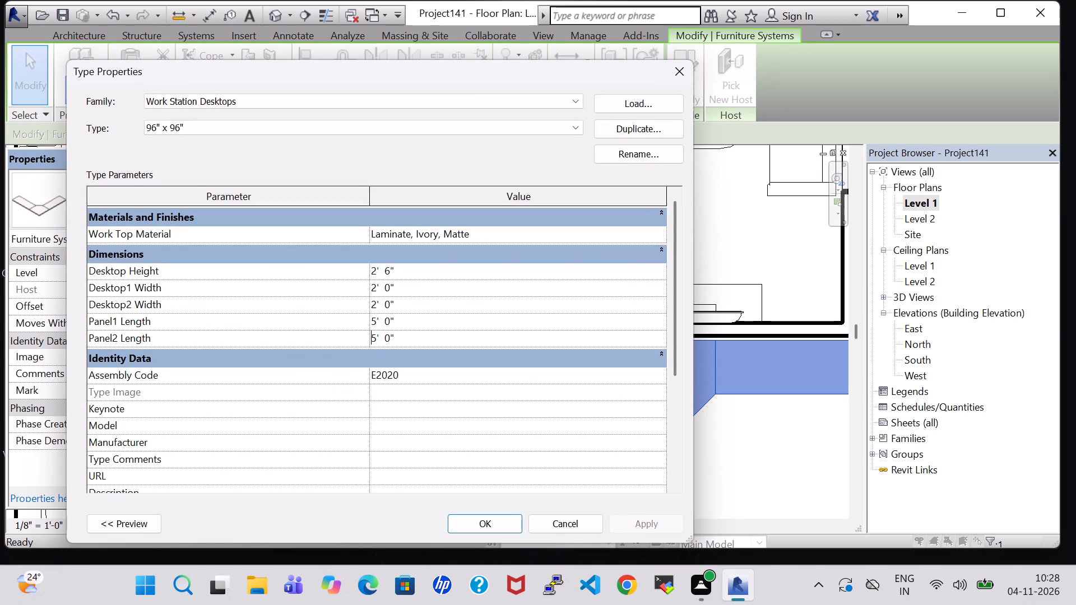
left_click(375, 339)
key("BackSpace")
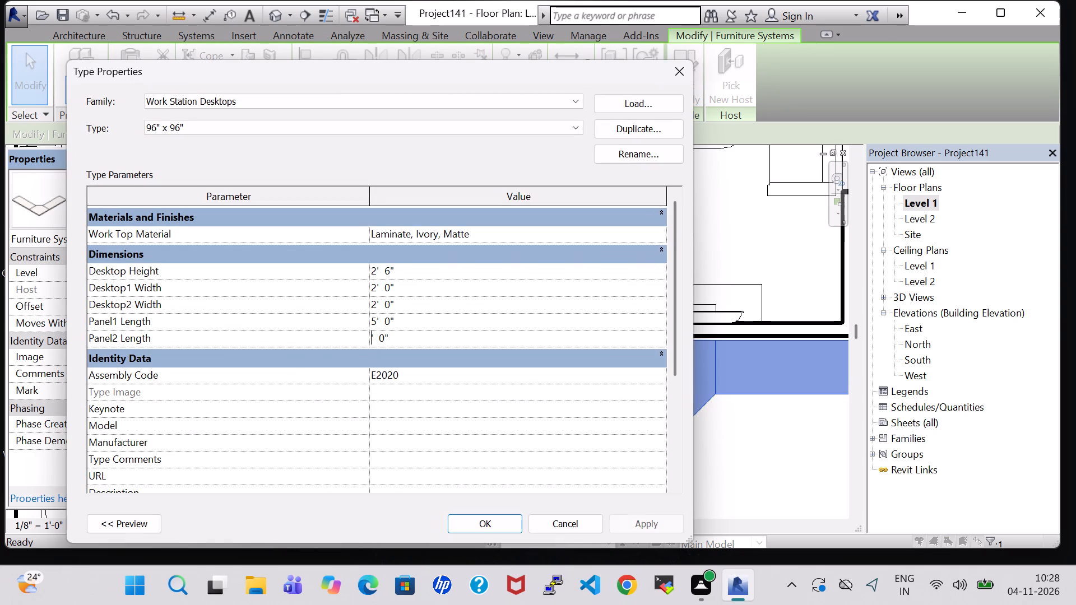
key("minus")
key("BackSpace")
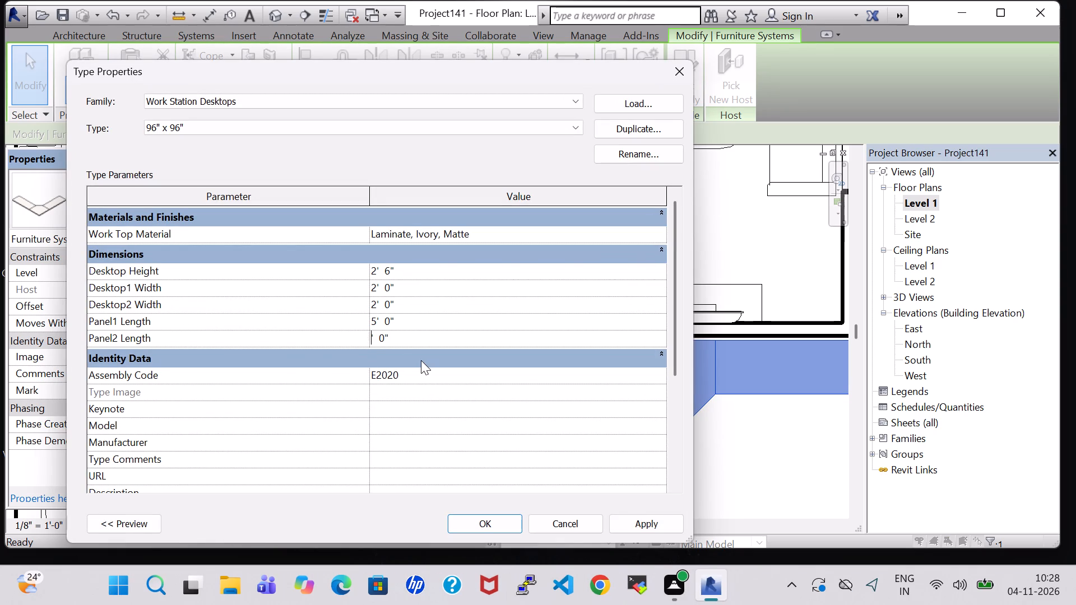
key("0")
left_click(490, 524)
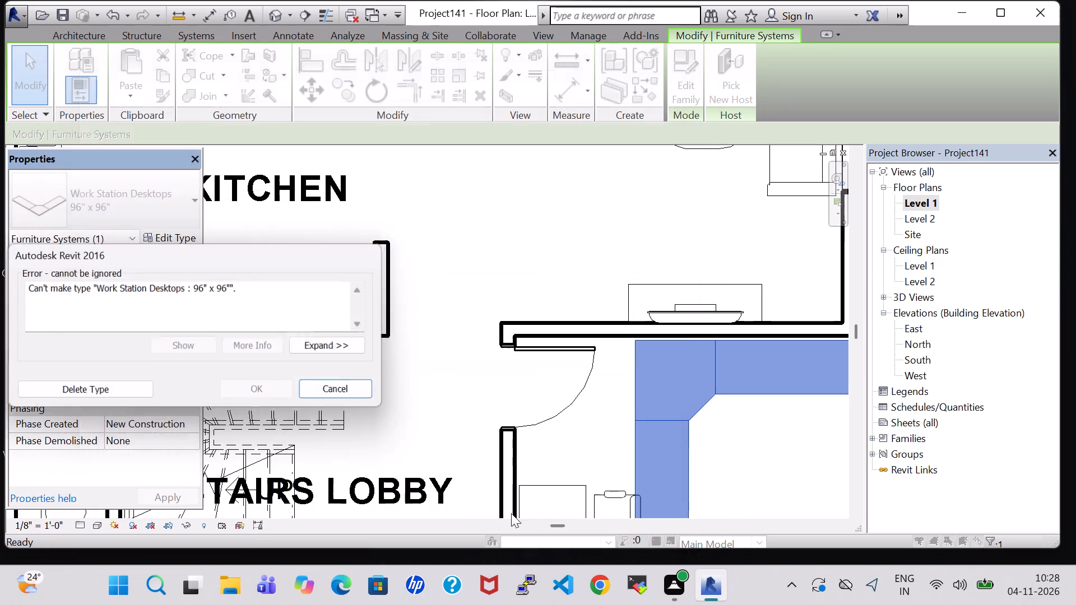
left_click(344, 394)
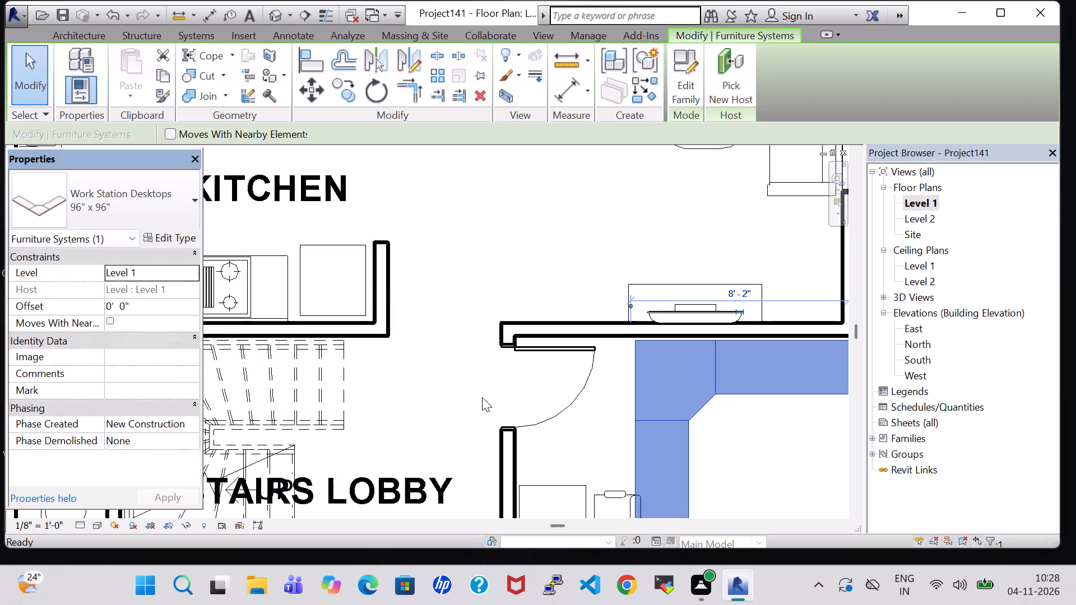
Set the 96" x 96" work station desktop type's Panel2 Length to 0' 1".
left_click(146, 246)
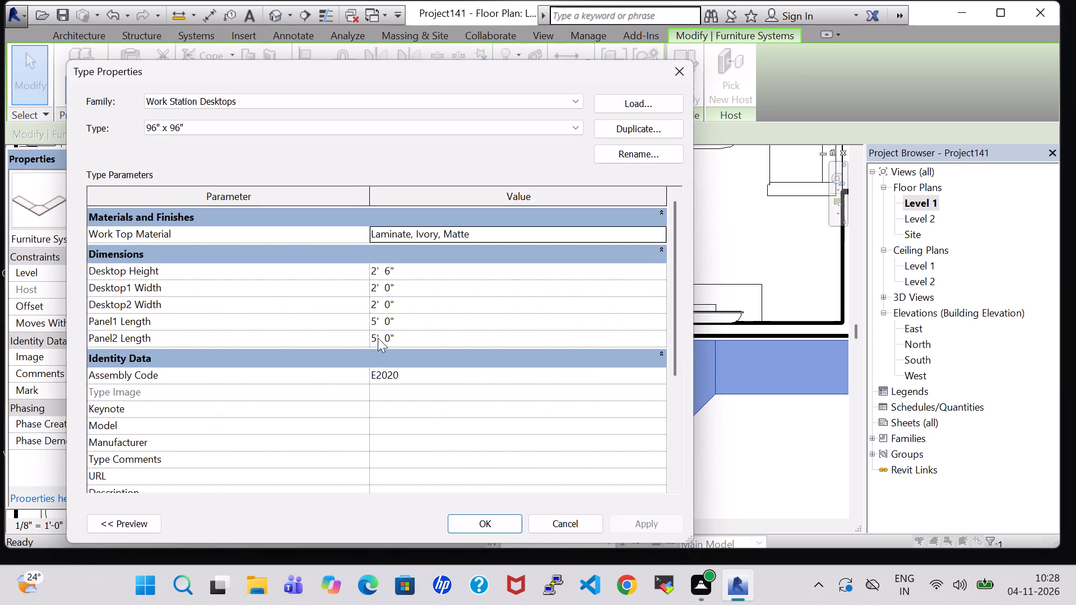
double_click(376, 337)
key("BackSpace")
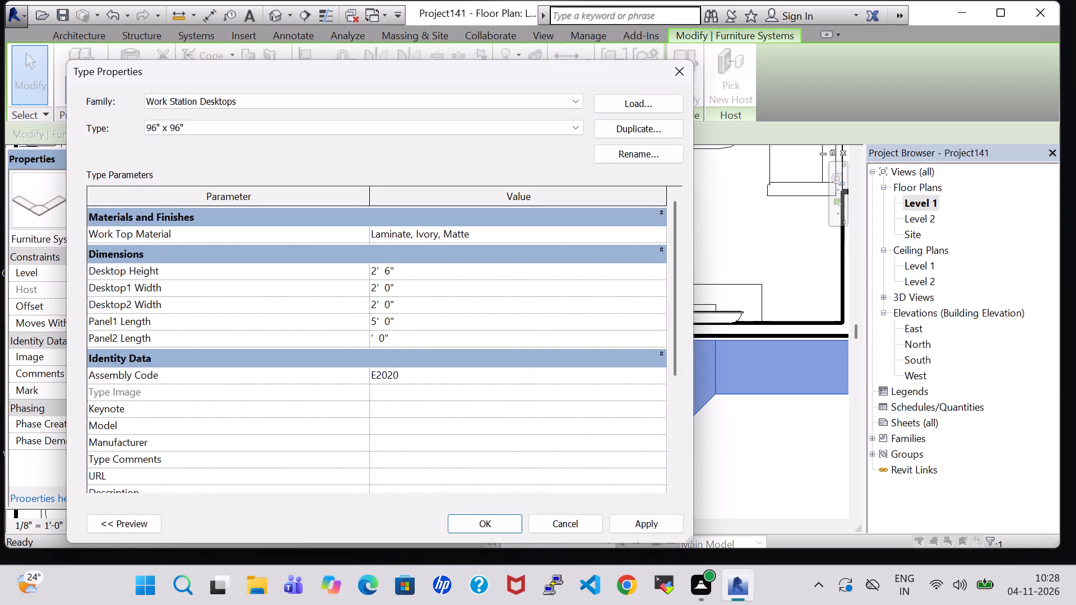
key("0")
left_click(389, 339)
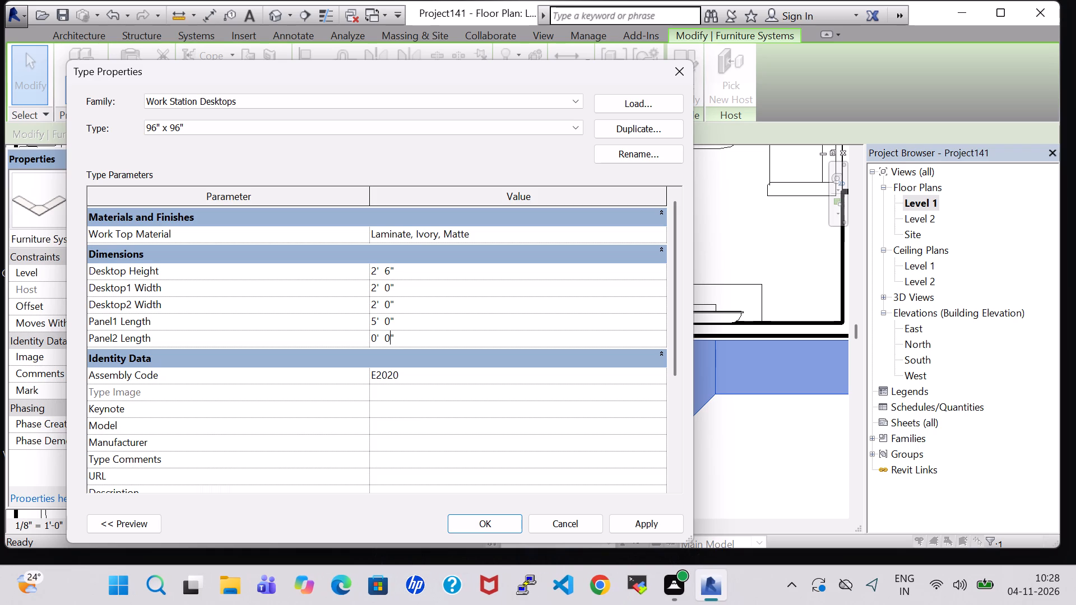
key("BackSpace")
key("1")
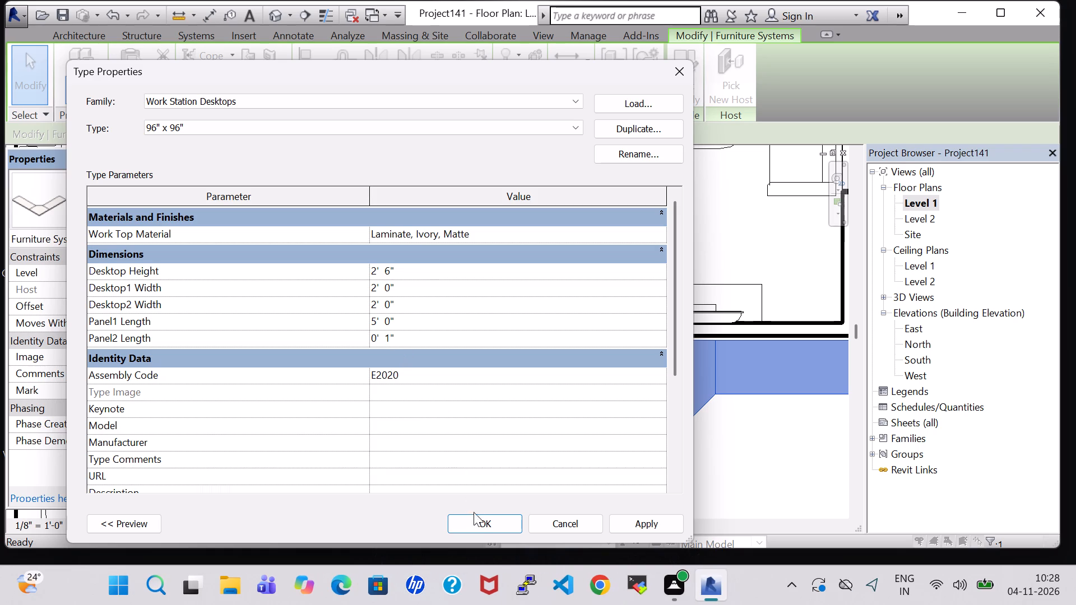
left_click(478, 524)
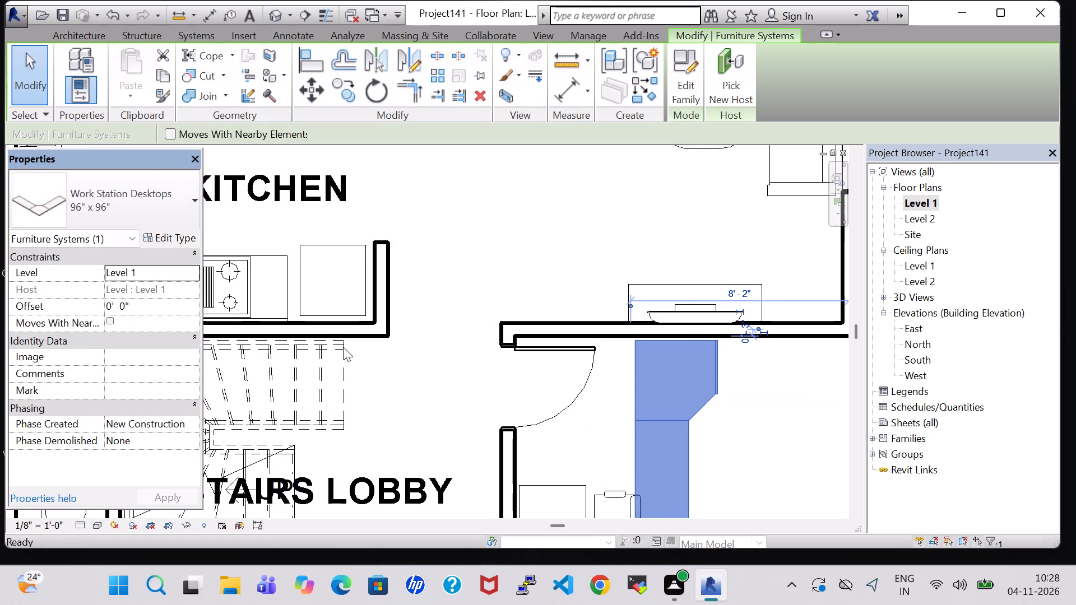
Change the work station desktop type's Panel2 Length to 4'.
left_click(157, 242)
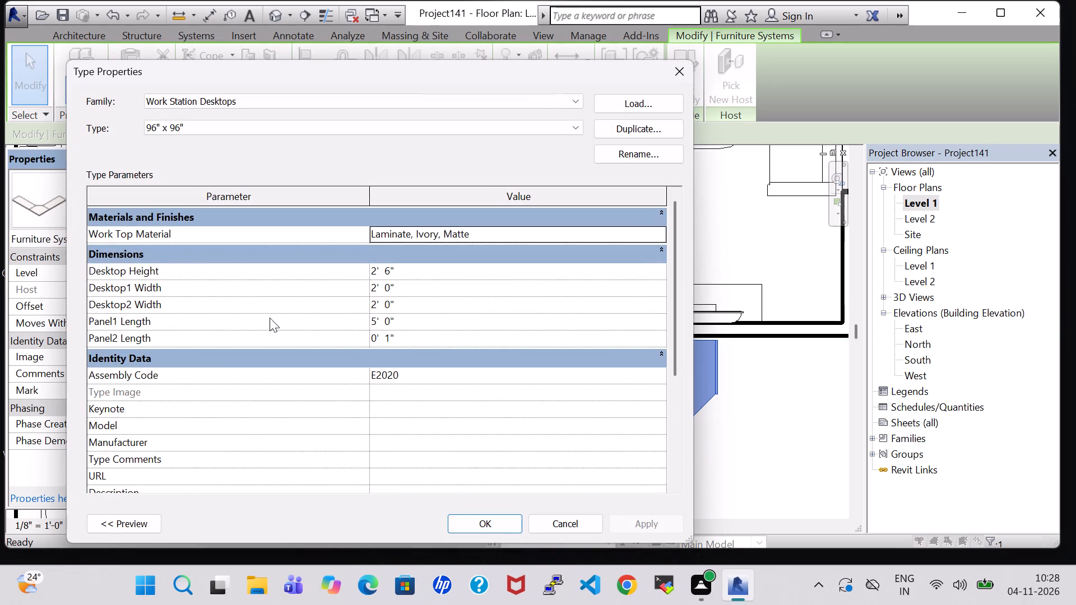
left_click(389, 340)
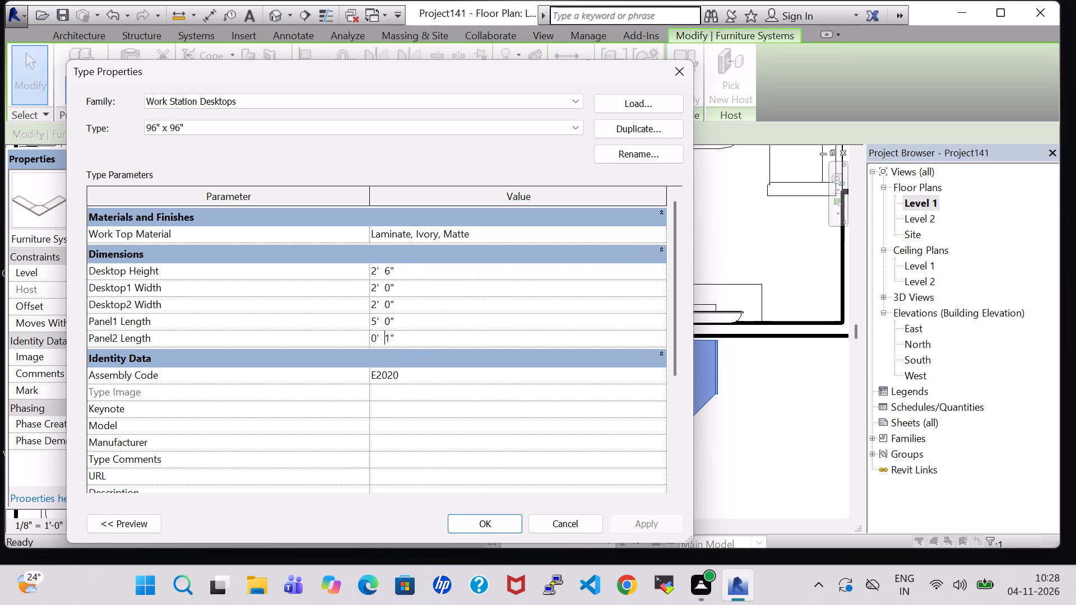
left_click(389, 340)
key("BackSpace")
key("Left")
key("Left")
key("Left")
key("BackSpace")
key("4")
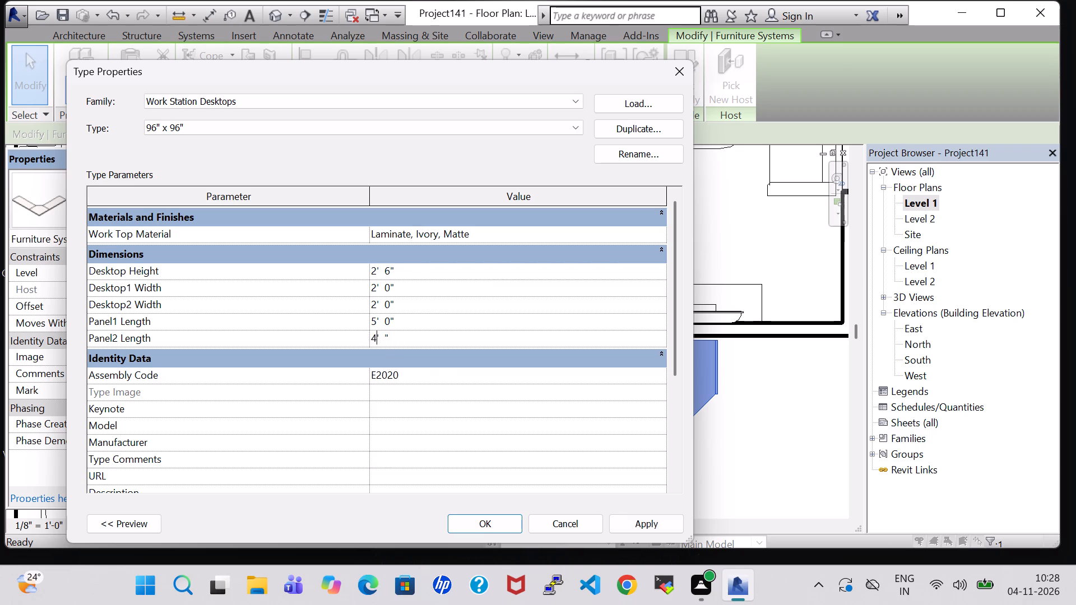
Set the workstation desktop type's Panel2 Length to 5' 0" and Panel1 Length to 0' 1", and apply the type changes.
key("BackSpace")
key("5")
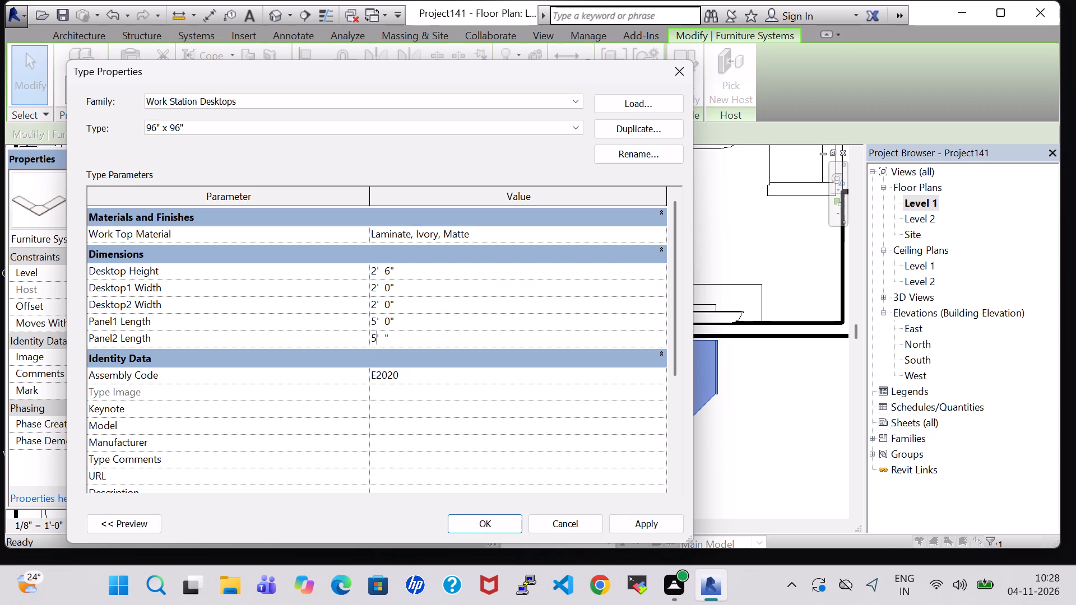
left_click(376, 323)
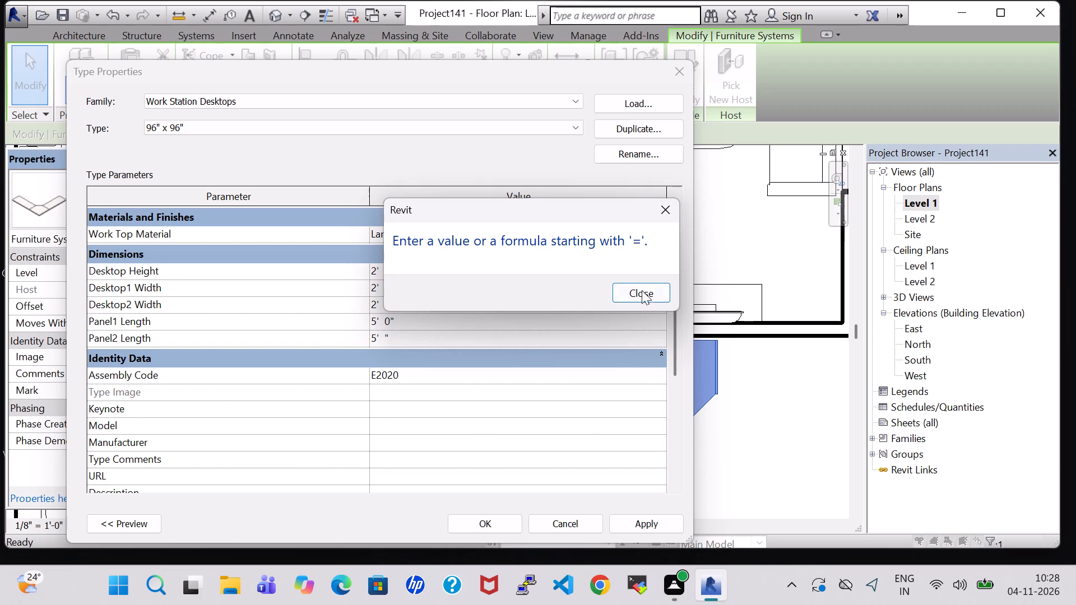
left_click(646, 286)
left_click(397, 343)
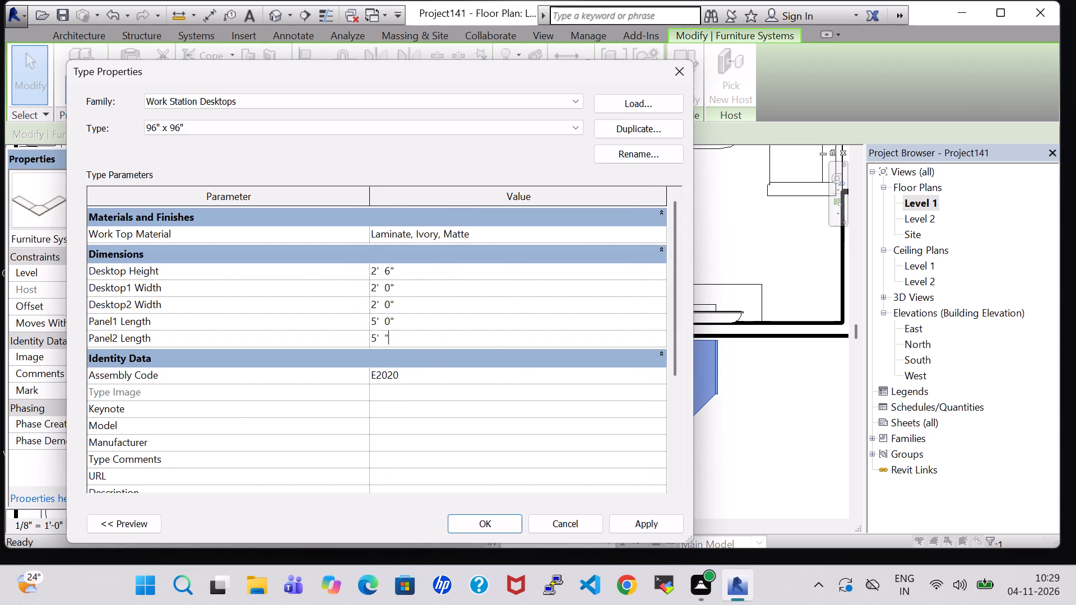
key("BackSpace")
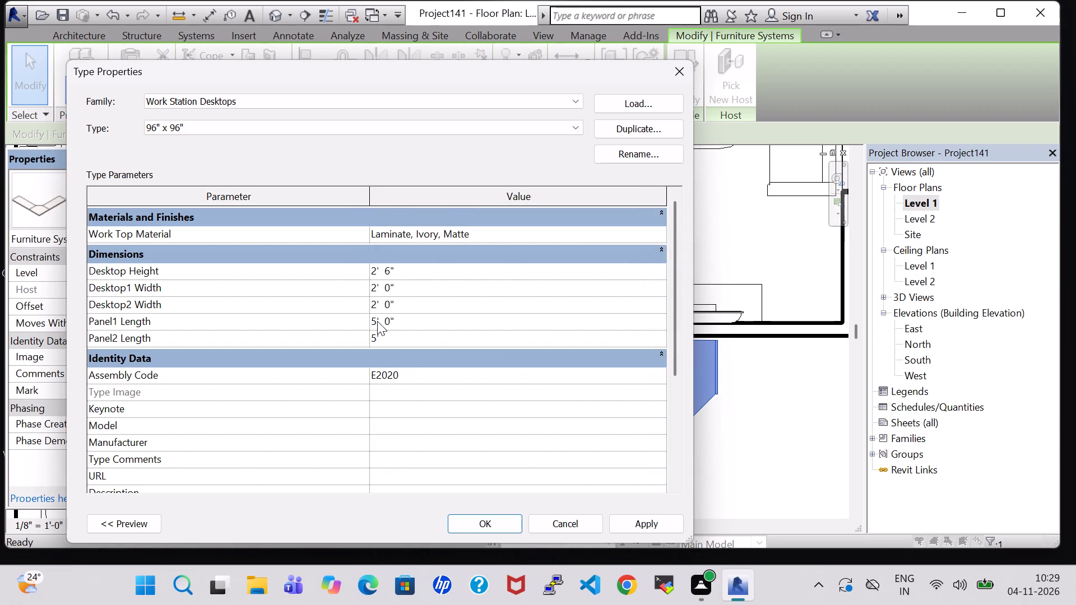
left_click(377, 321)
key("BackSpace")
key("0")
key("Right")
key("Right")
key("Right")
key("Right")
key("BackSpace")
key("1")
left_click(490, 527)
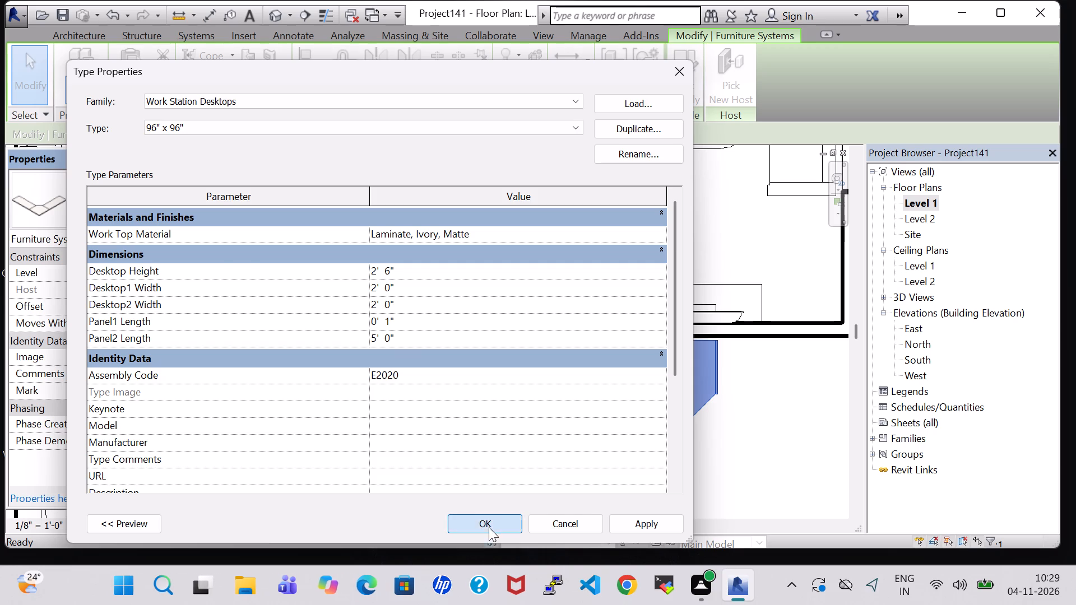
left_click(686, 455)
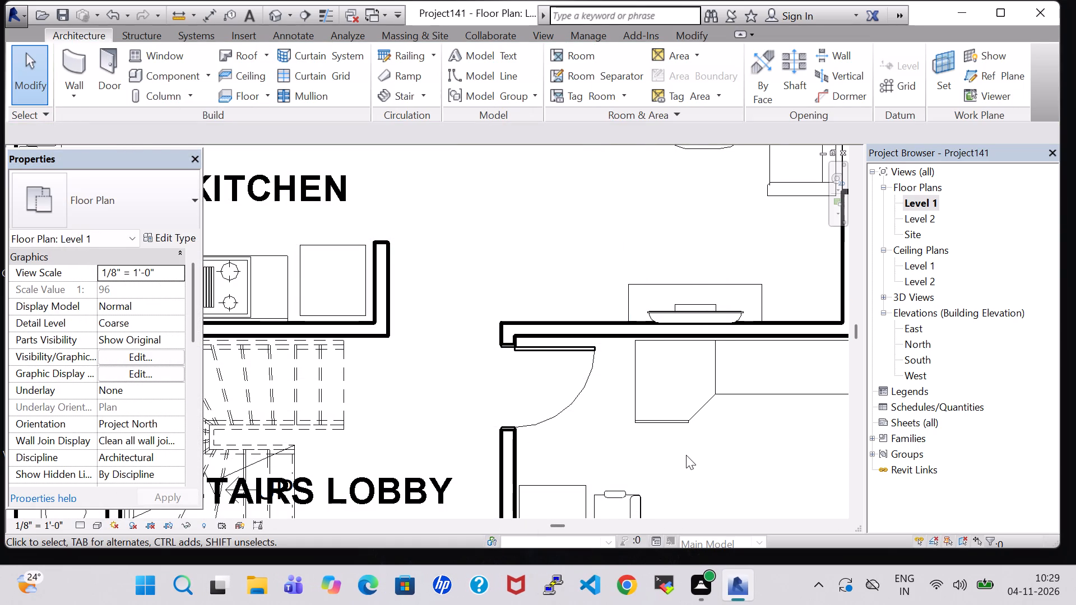
Delete the L-shaped workstation desktop from the front room below the living hall.
scroll(685, 455, "down", 3)
middle_click_drag(678, 458, 634, 450)
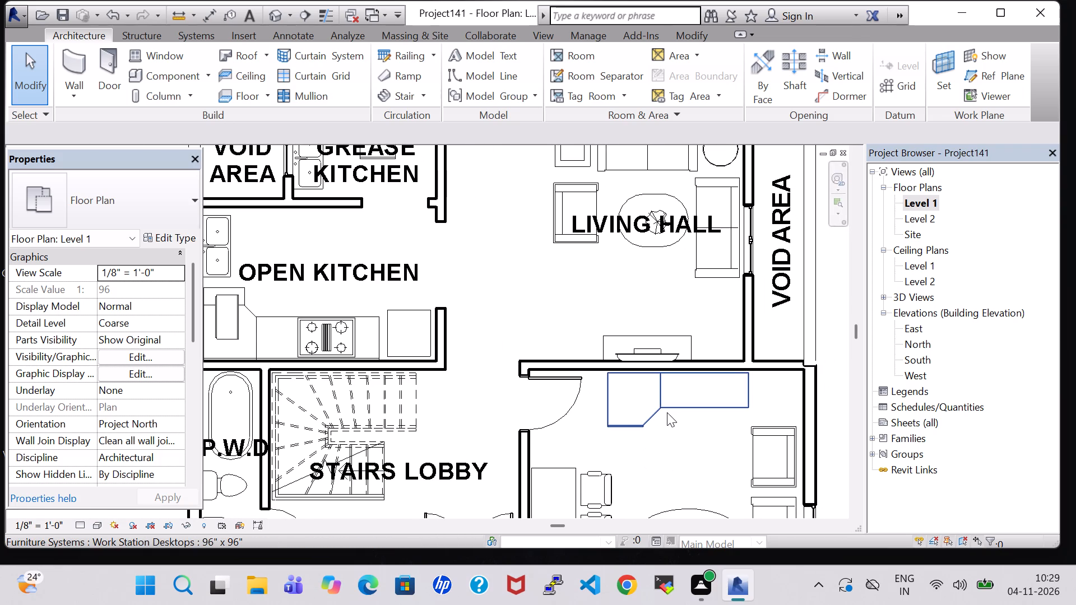
left_click(667, 410)
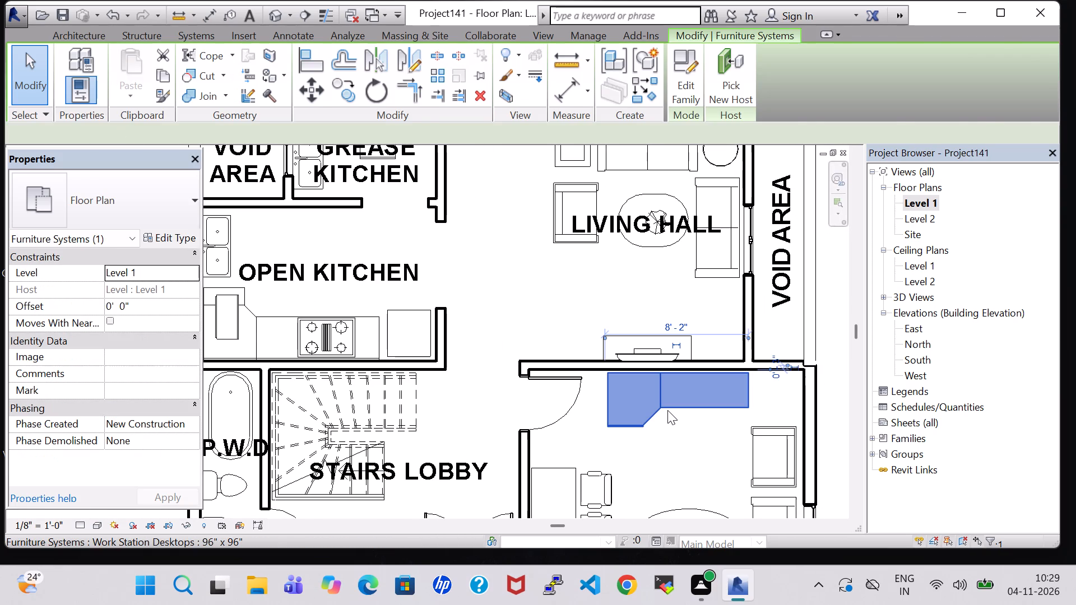
key("Delete")
Rotate the 72" x 36" elliptical table in the front room by 90 degrees and nudge it slightly toward the side-wall sofa.
scroll(667, 410, "down", 4)
middle_click_drag(667, 410, 613, 357)
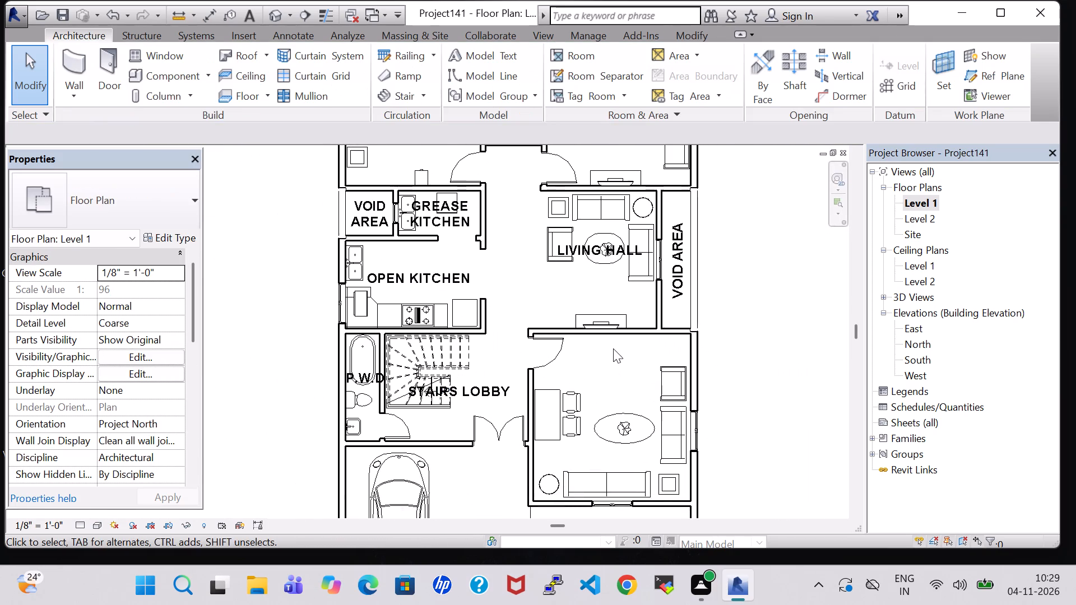
left_click(611, 370)
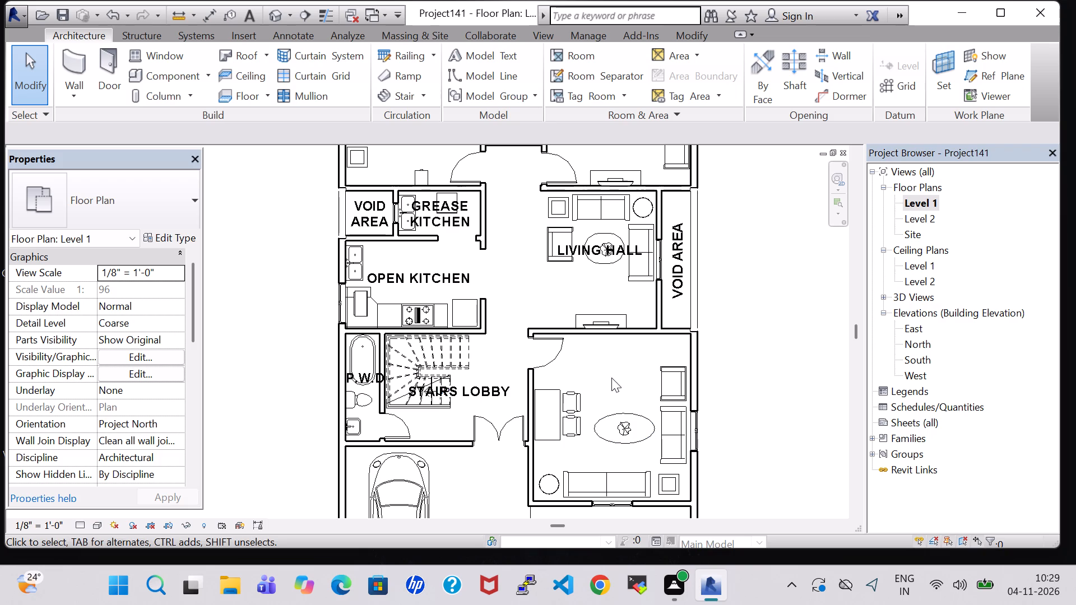
left_click(611, 378)
left_click(614, 411)
key("space")
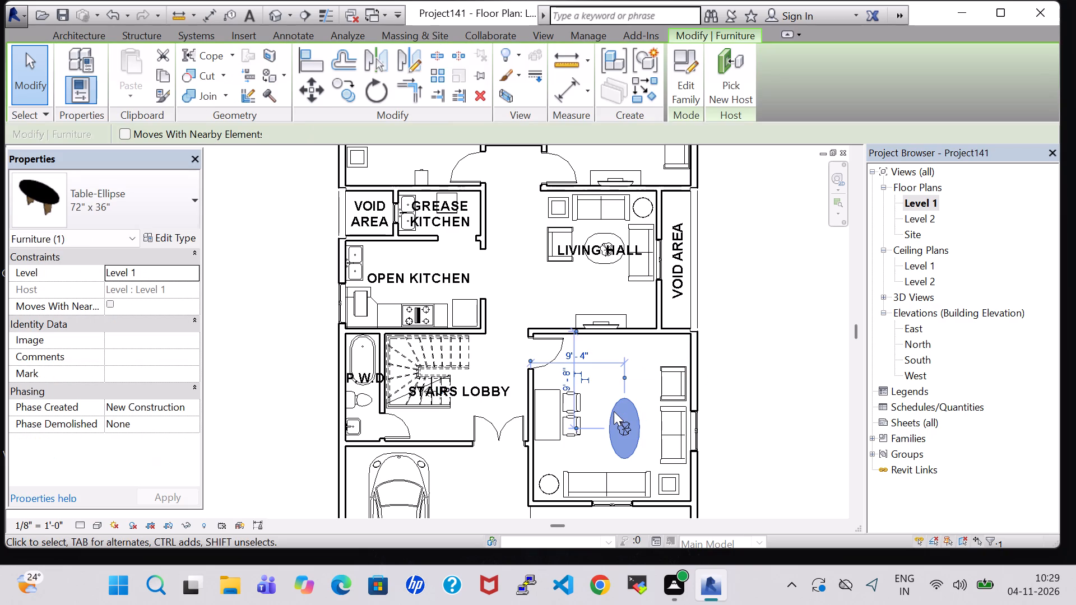
left_click(645, 389)
left_click(637, 410)
key("Right")
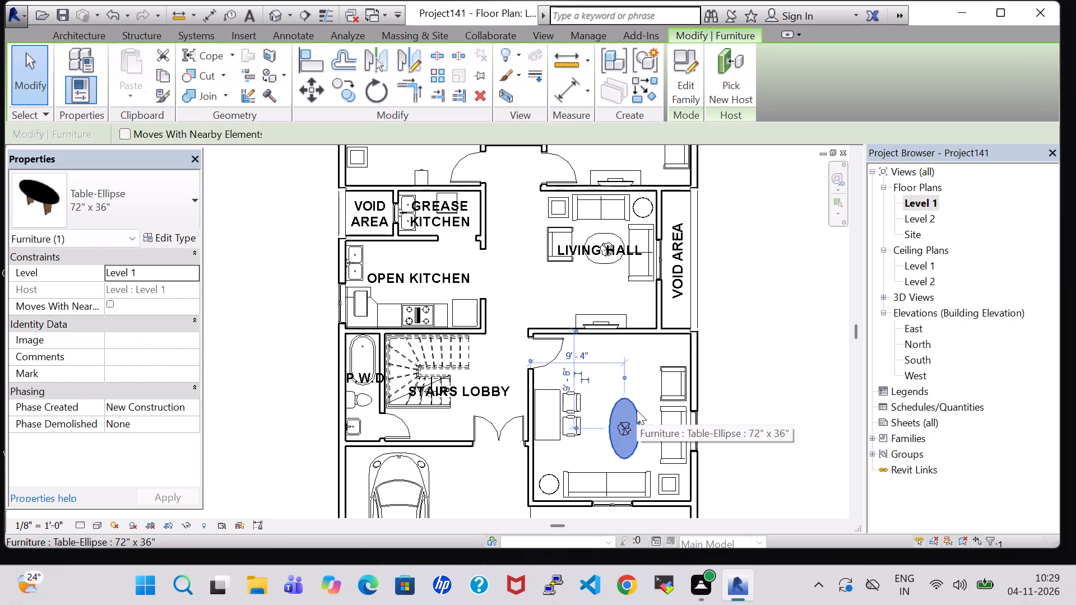
key("Right")
left_click(598, 454)
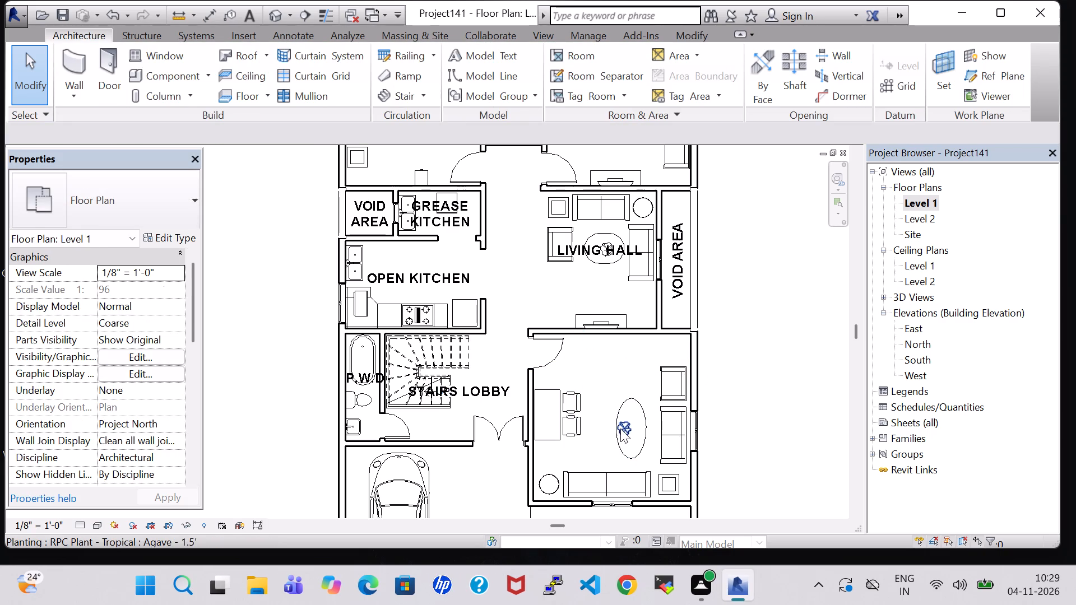
Nudge the agave plant toward the side-wall sofa so it sits centred on the rotated elliptical table.
left_click(623, 429)
key("Right")
key("Right")
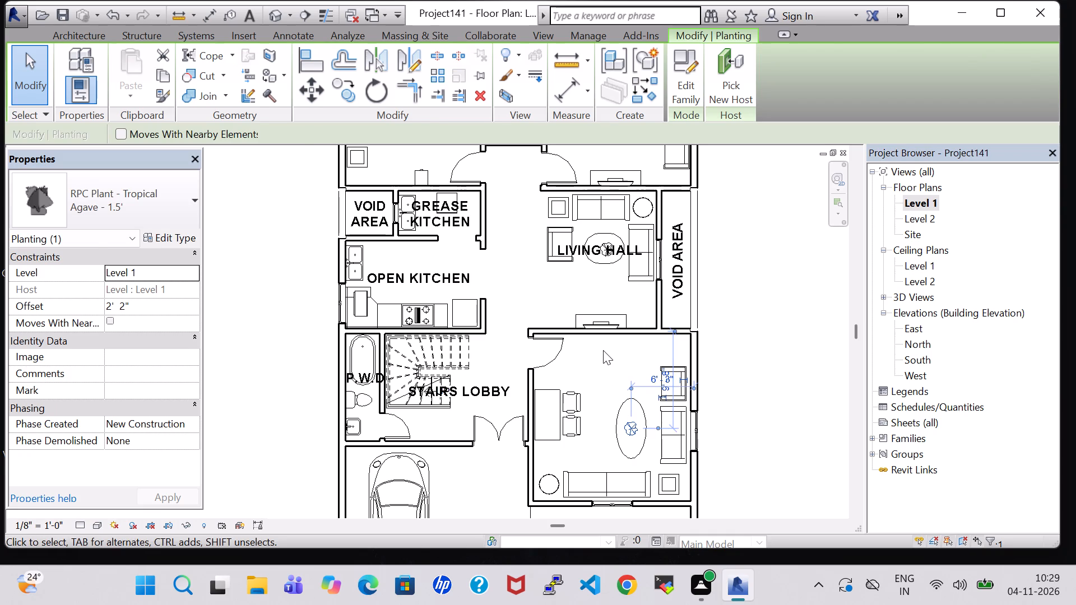
left_click(603, 350)
Place a tagged room in the enclosed front room with the sofas and elliptical table.
scroll(598, 359, "down", 4)
left_click(574, 51)
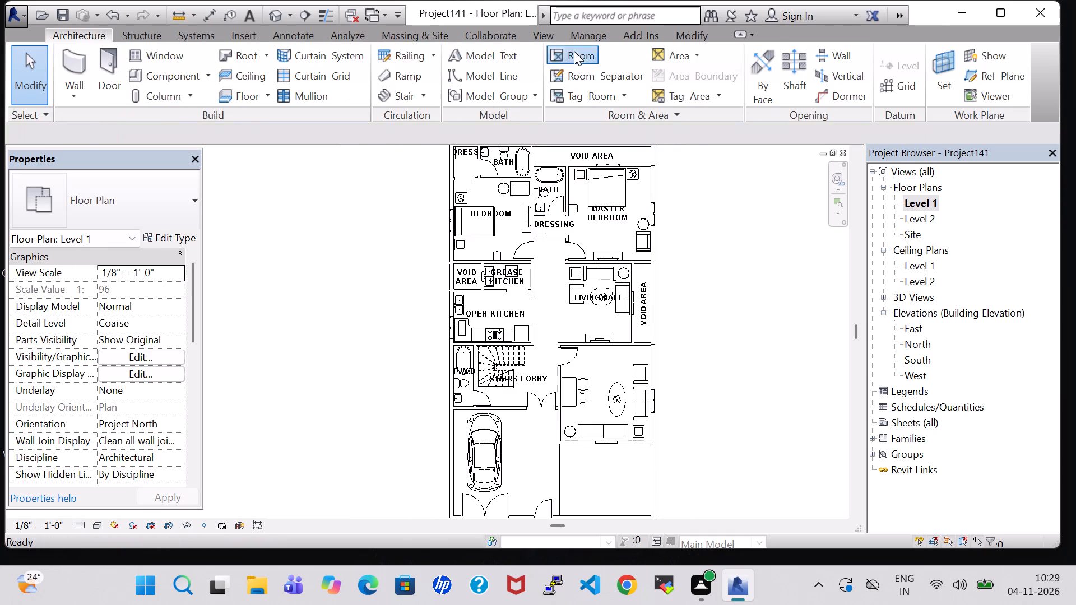
left_click(609, 394)
key("Escape")
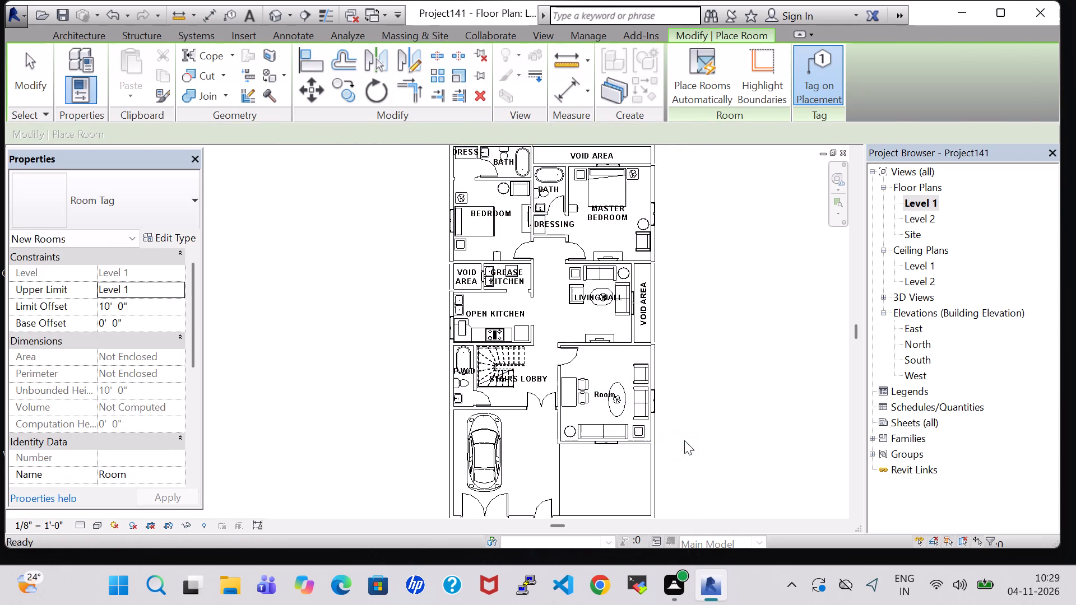
key("Escape")
Rename the new front room's tag to DRAWING.
double_click(602, 394)
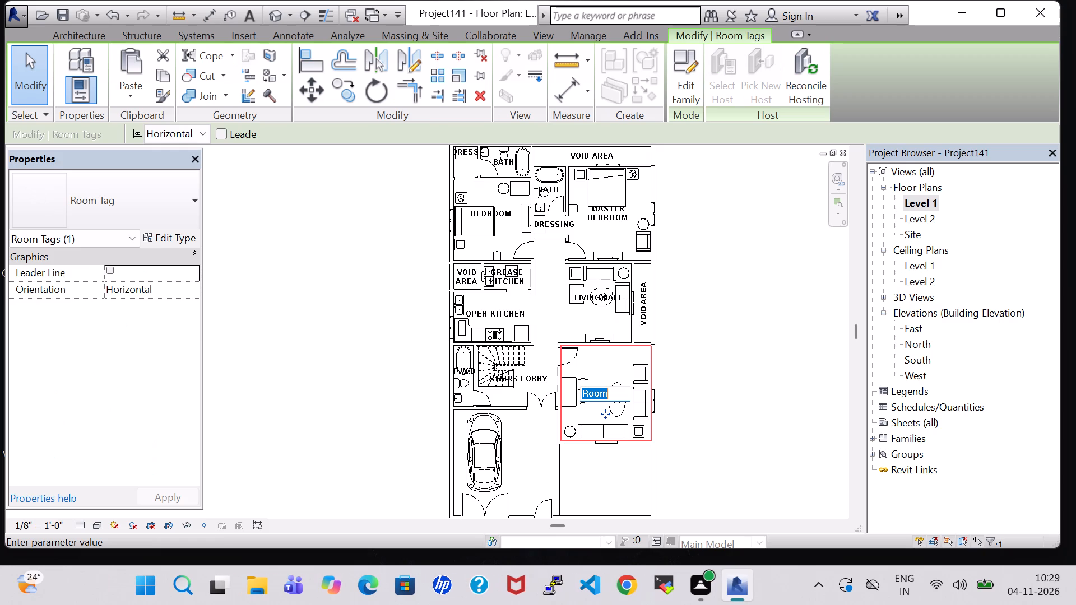
key("BackSpace")
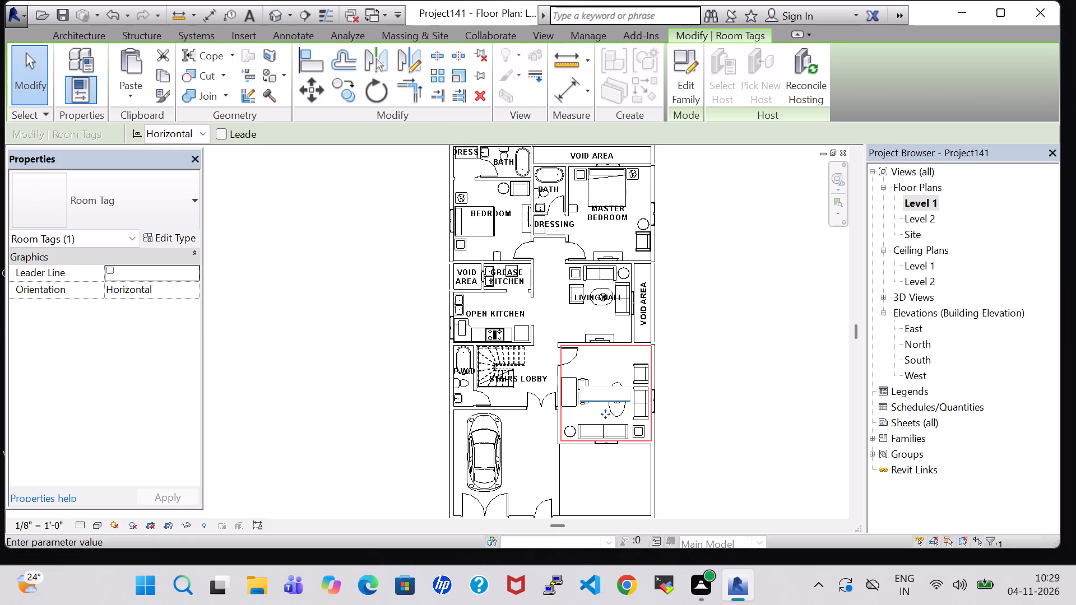
type("DRAWING")
key("Return")
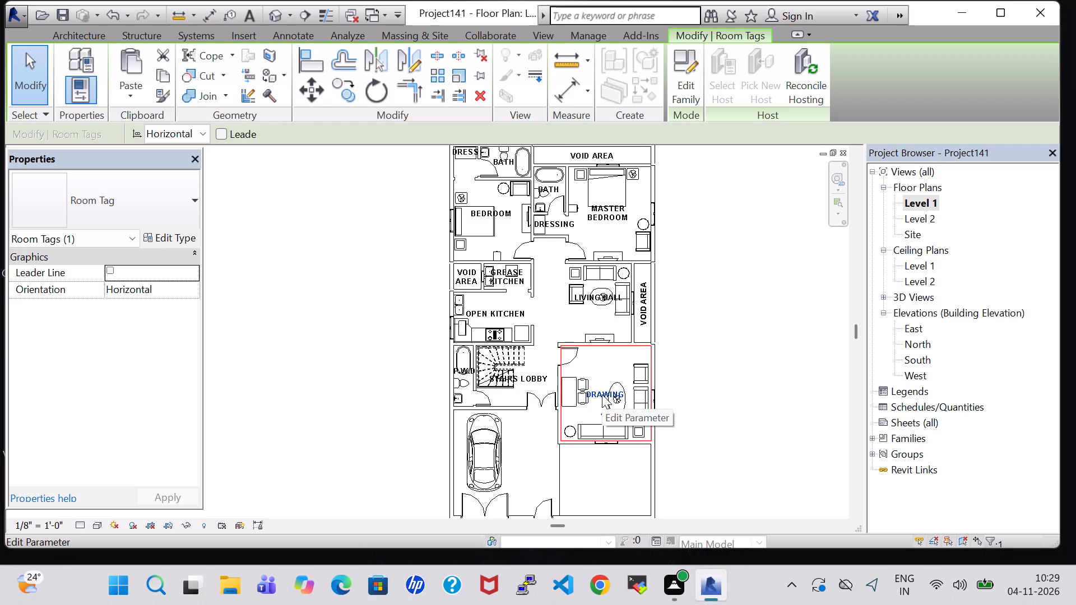
Nudge the DRAWING room tag slightly toward the side-wall sofa and deselect it.
scroll(602, 394, "up", 2)
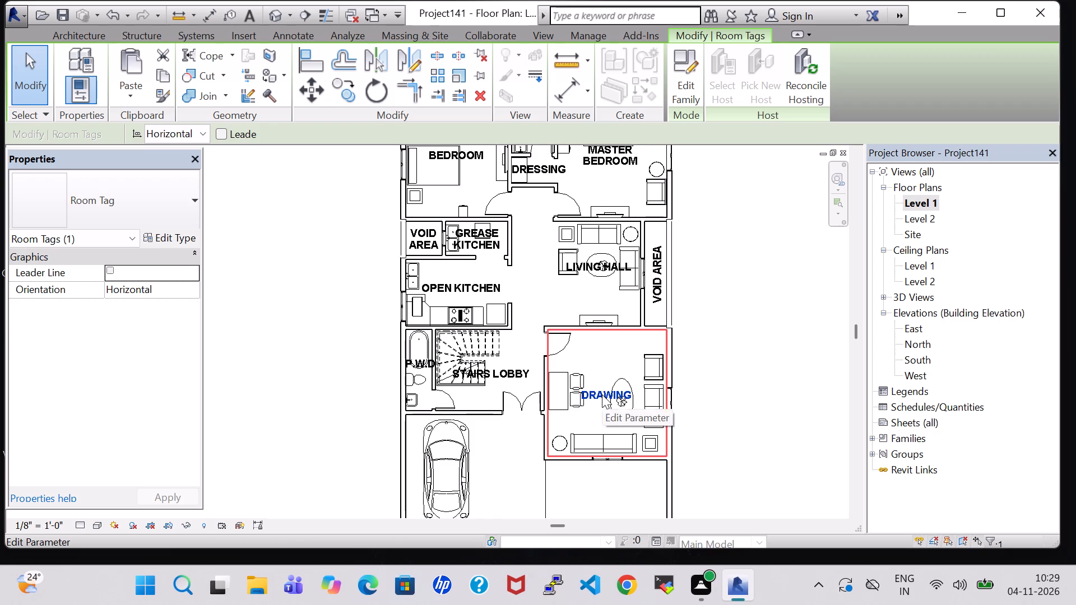
key("Right")
key("Right")
left_click(611, 357)
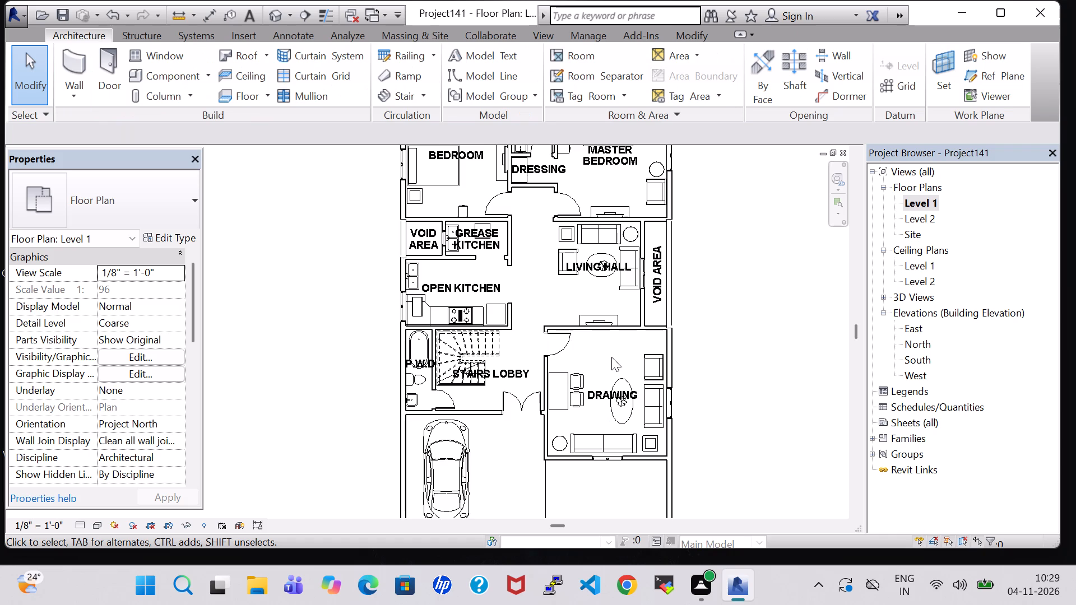
Place a 9' x 18' - 90 deg parking space lengthwise around the car, extending about 3' 8" beyond the front wall.
scroll(611, 357, "down", 5)
scroll(611, 359, "up", 1)
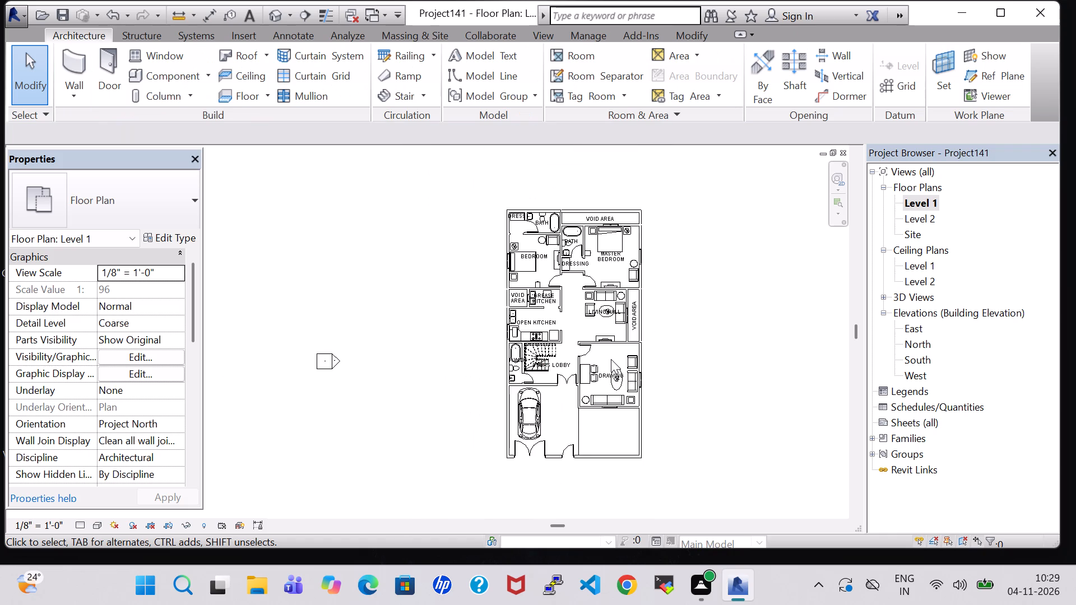
scroll(611, 359, "up", 3)
middle_click_drag(611, 506, 609, 423)
scroll(611, 505, "up", 1)
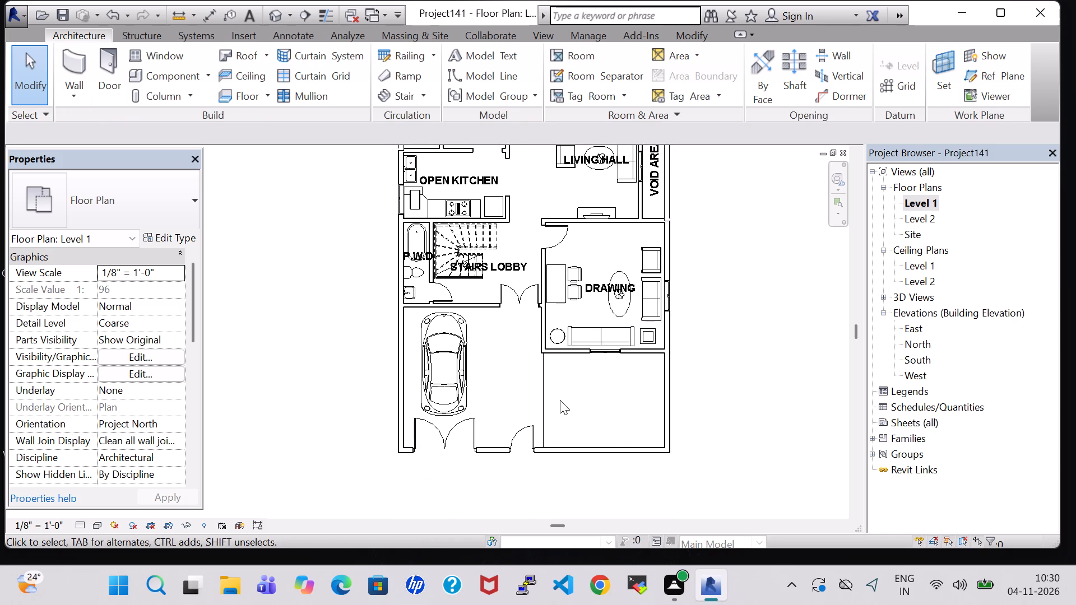
left_click(405, 37)
left_click(512, 73)
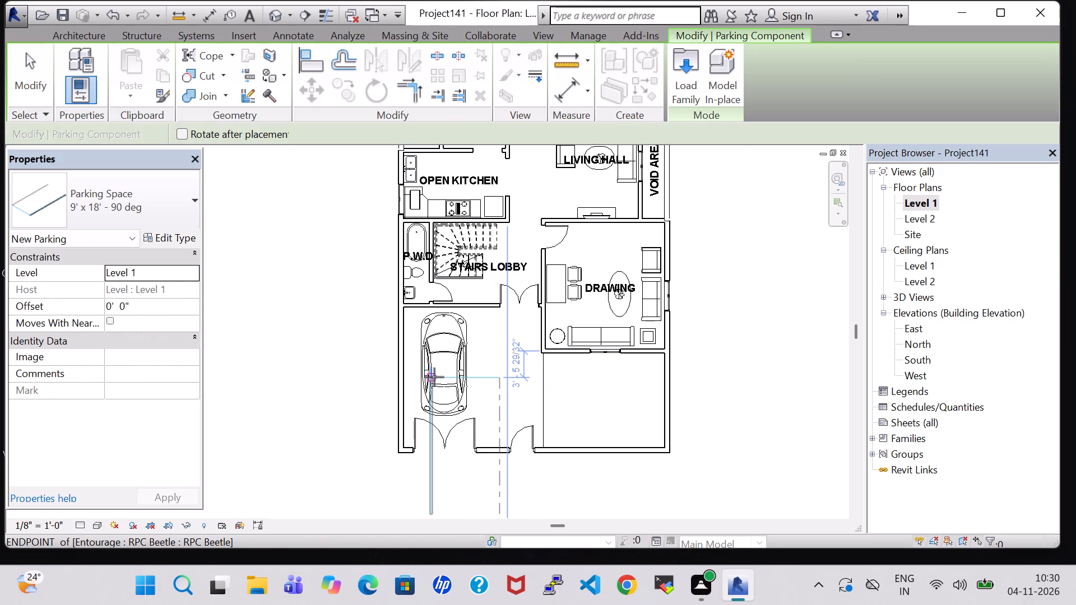
key("space")
key("space")
key("space")
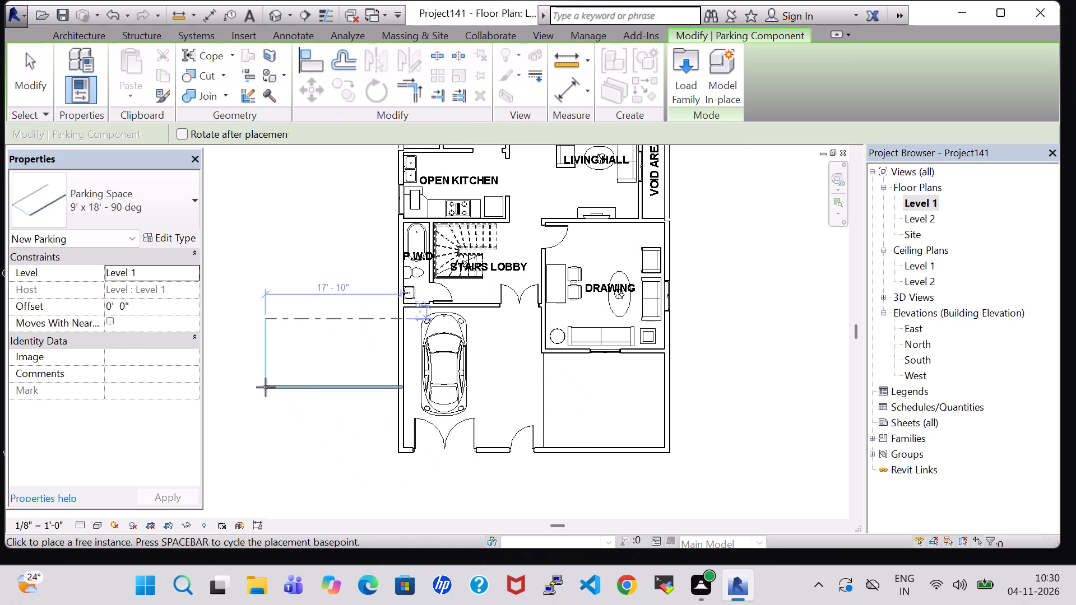
key("space")
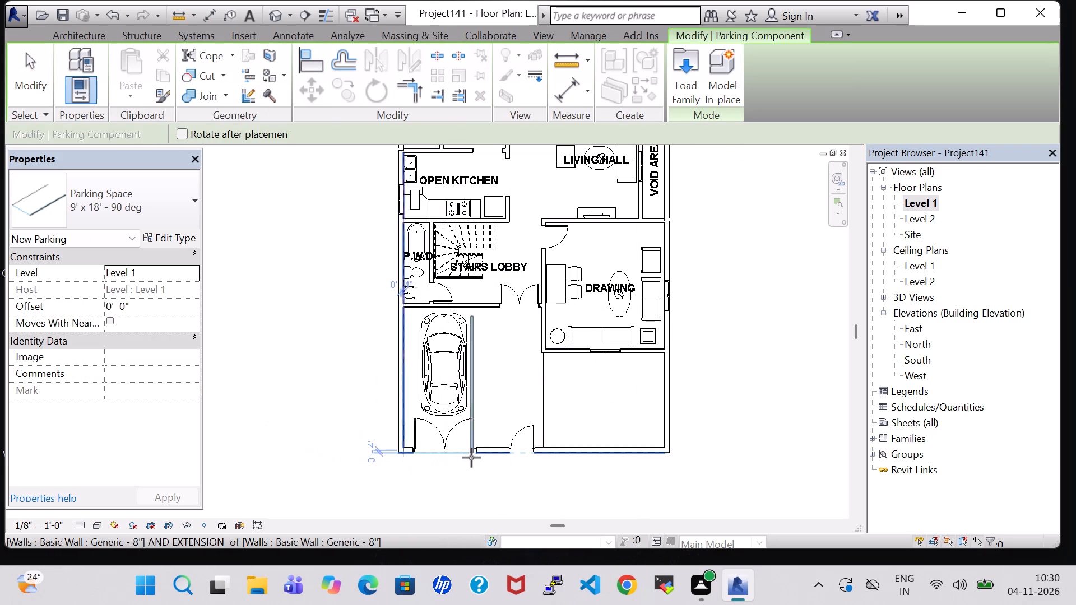
scroll(475, 449, "up", 4)
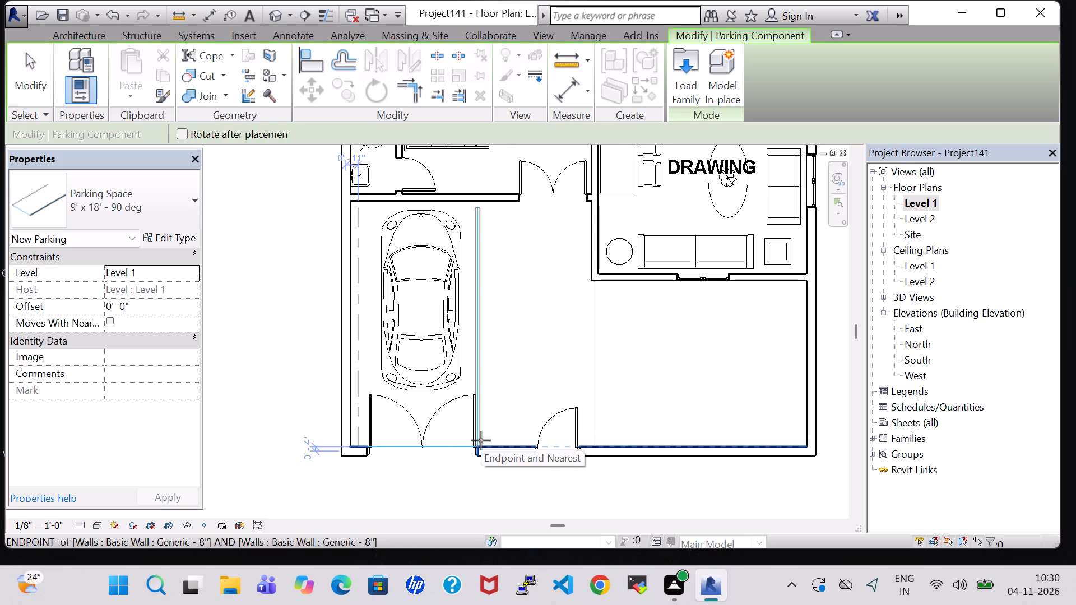
left_click(494, 500)
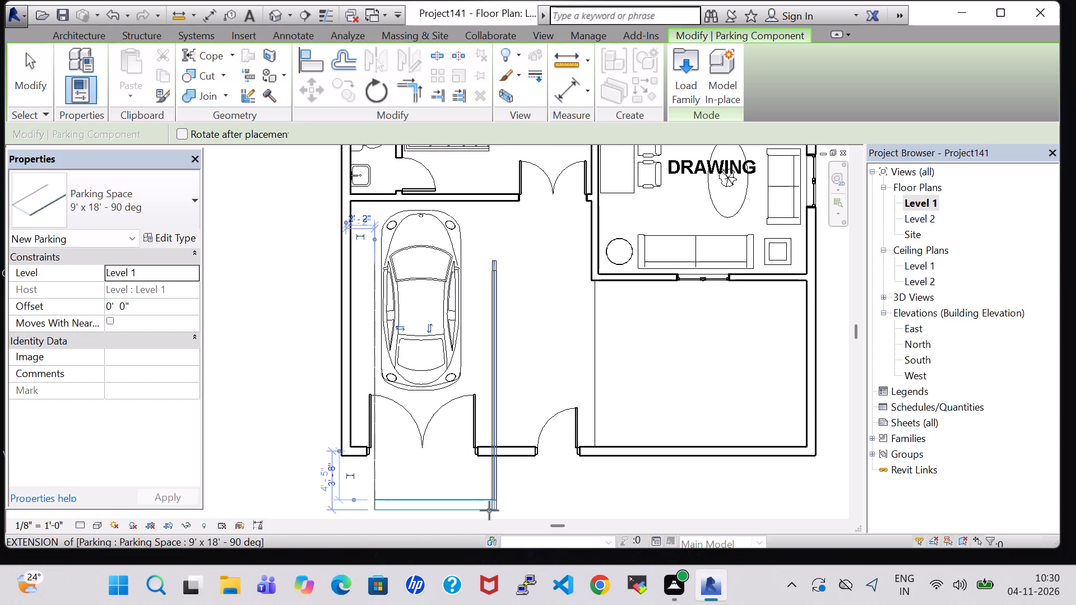
key("Escape")
key("Escape")
Resize the parking space type to a pw of 7' 0" and a pl of 14' 0".
left_click(495, 421)
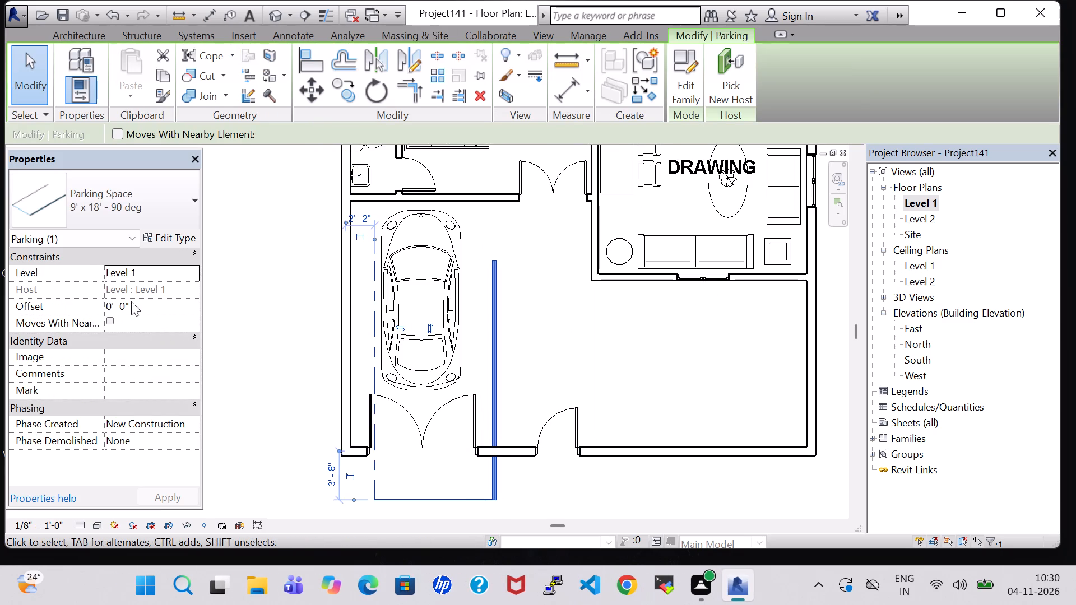
left_click(155, 238)
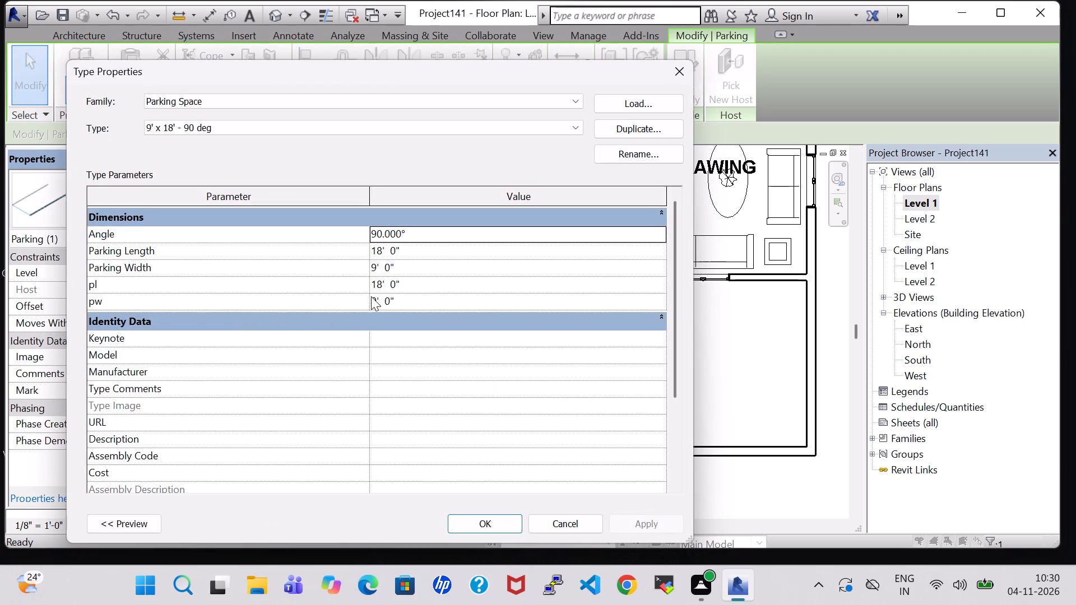
double_click(376, 302)
key("BackSpace")
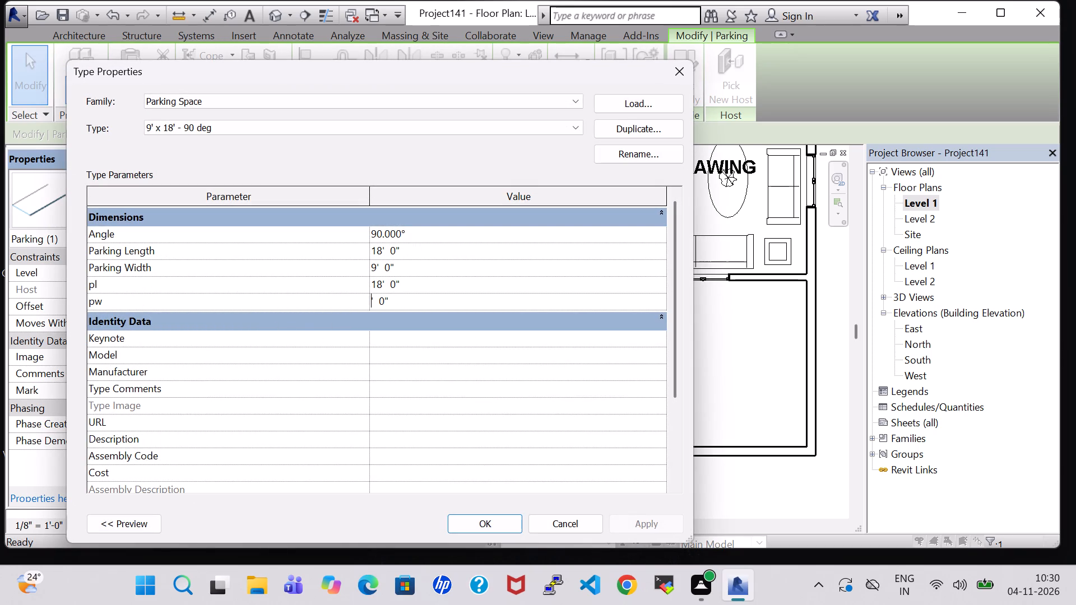
key("7")
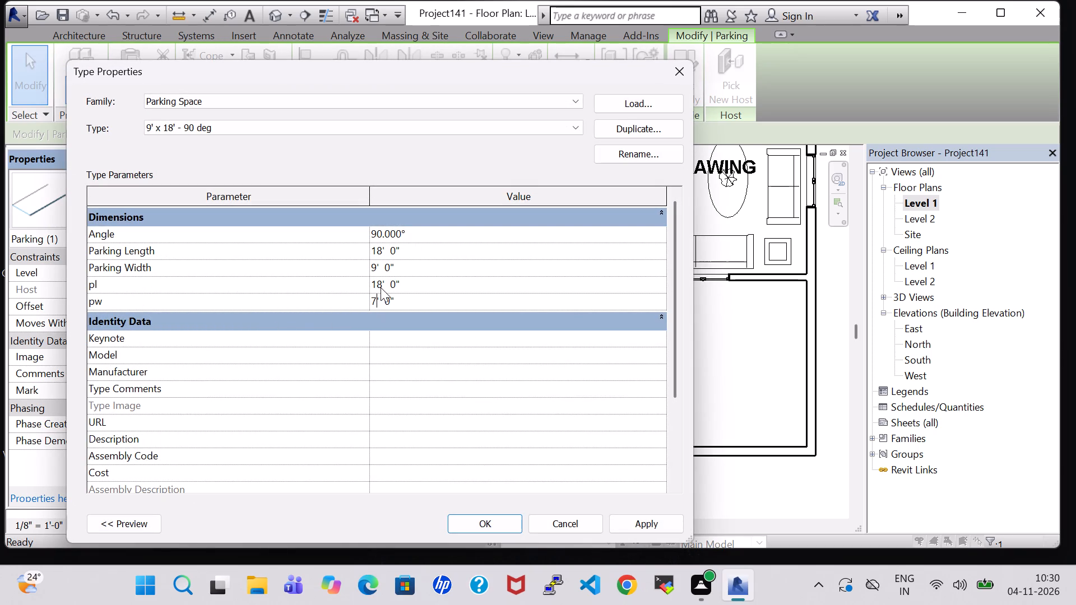
left_click(383, 286)
key("BackSpace")
key("4")
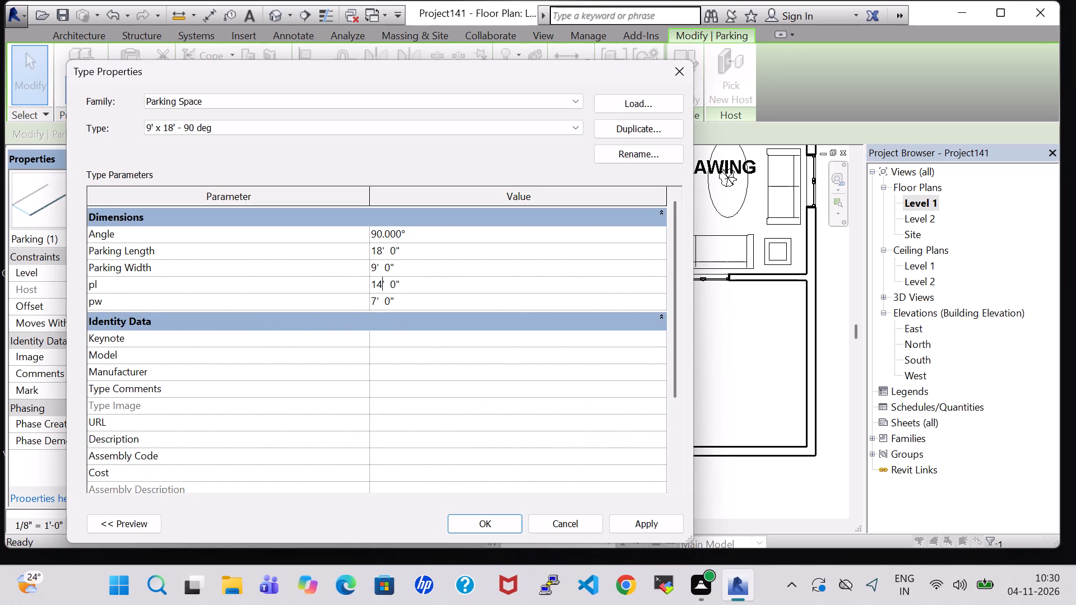
left_click(479, 525)
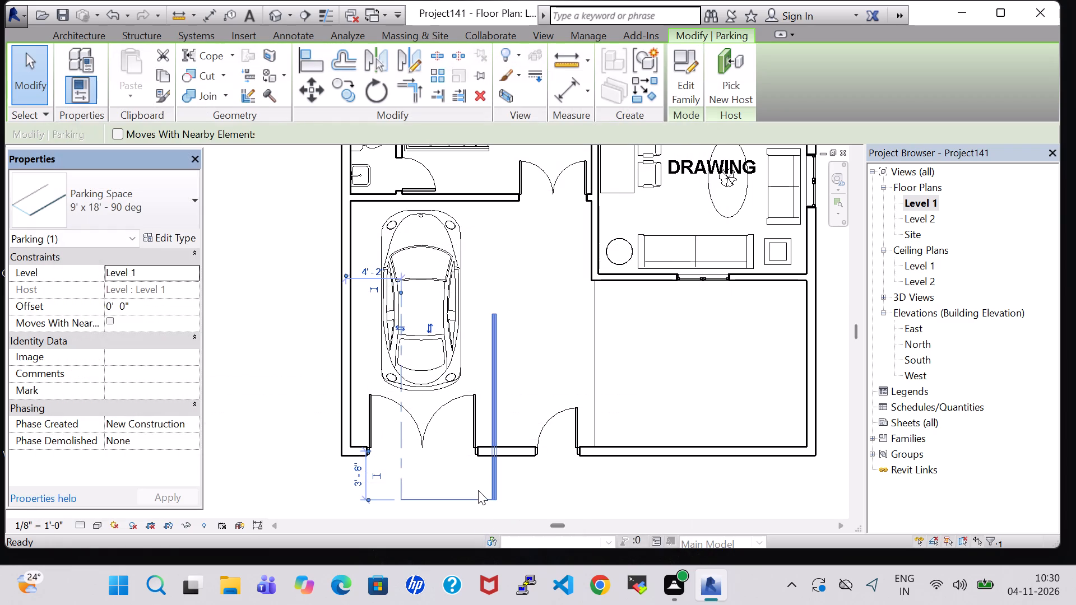
Nudge the parking space sideways to about 2' 2" from the house's side wall, lining it up with the car.
key("Up")
left_click(521, 485)
left_click(461, 495)
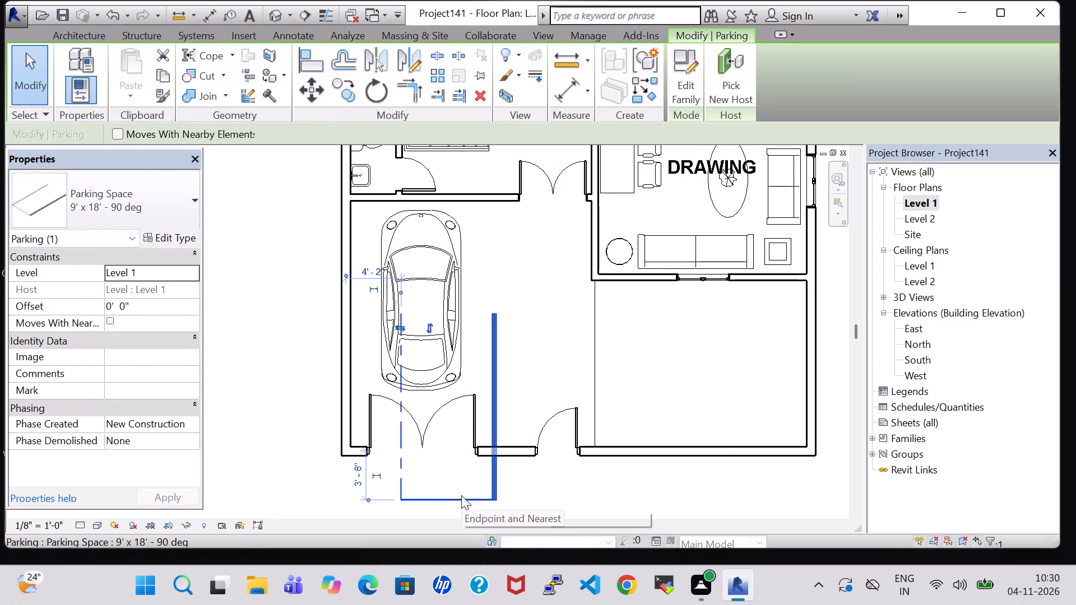
key("Left")
key("Left")
key("Left")
key("Left")
key("Left")
key("Left")
key("Left")
key("Left")
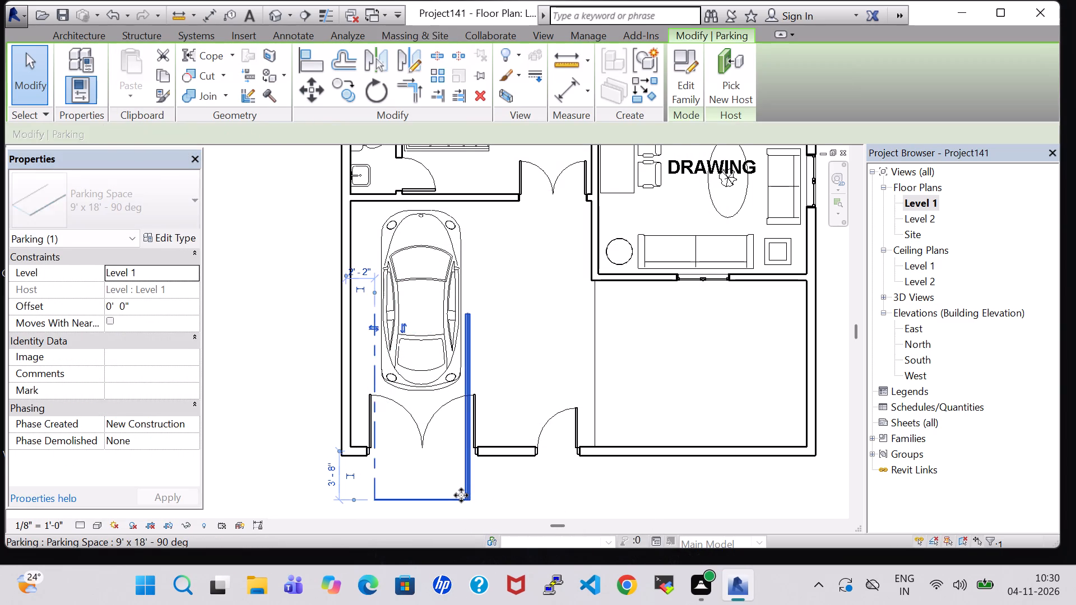
Nudge the parking space inward until it encloses the car, about 4' 4" inside the front wall, and deselect it.
key("Up")
key("Up")
key("Up")
key("Up")
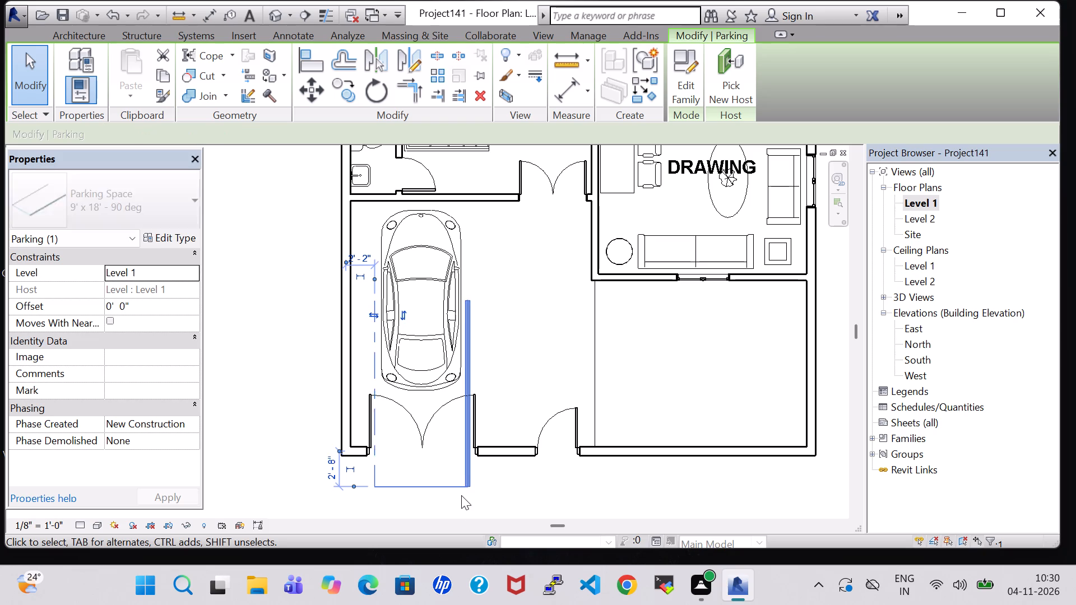
key("Up")
key("Up")
key("Up")
key("Up")
key("Up")
key("Up")
key("Up")
key("Up")
key("Up")
key("Up")
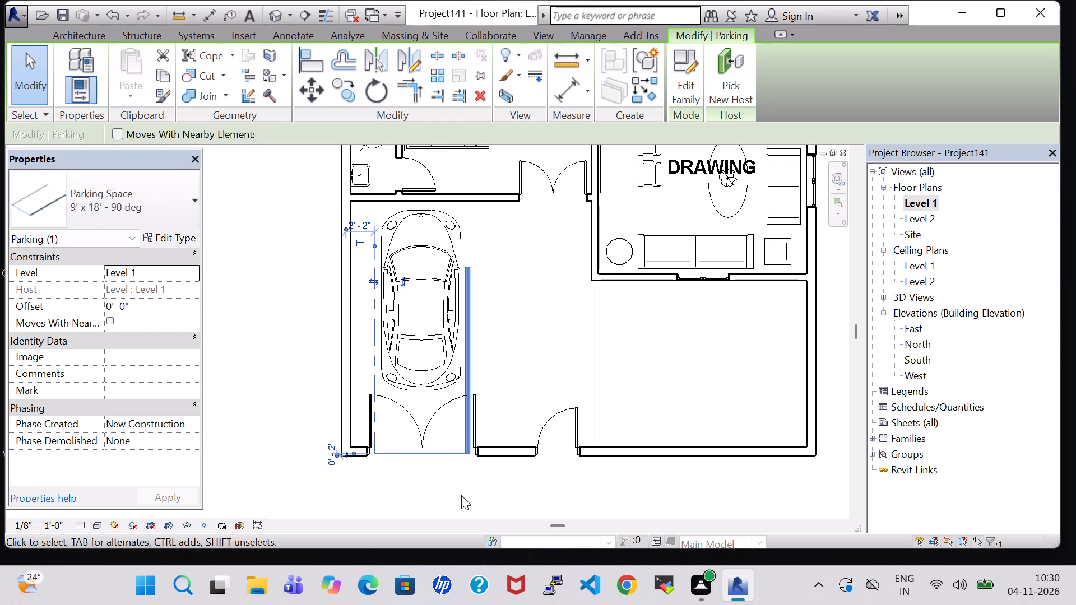
key("Up")
key("Up")
key("Up")
key("Up")
key("Up")
key("Up")
key("Up")
key("Up")
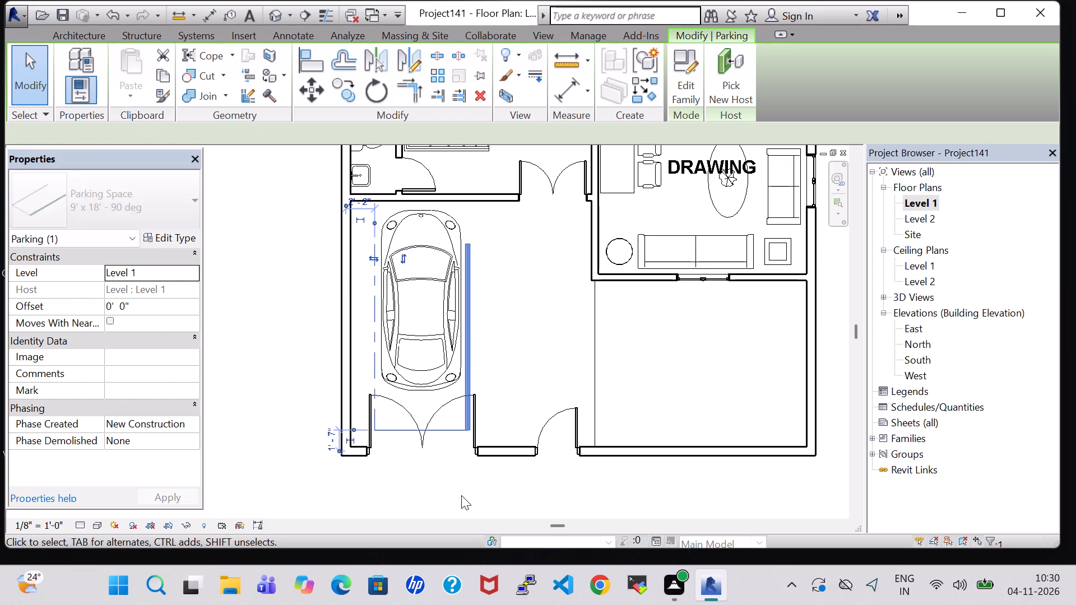
key("Up")
key("Up")
key("Up")
key("Up")
key("Up")
key("Up")
key("Up")
key("Up")
key("Up")
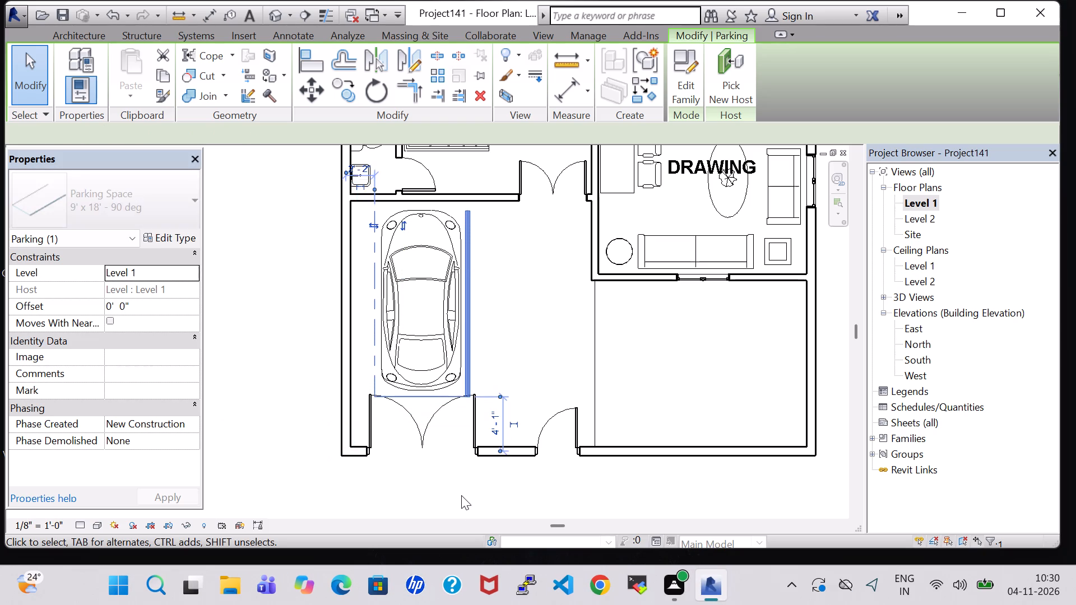
key("Up")
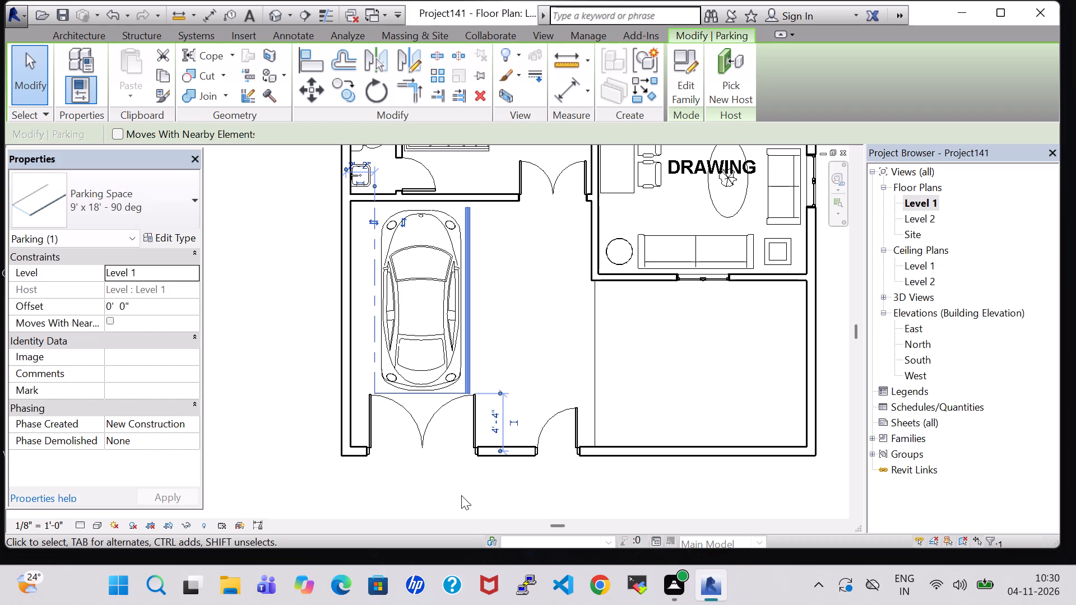
left_click(496, 320)
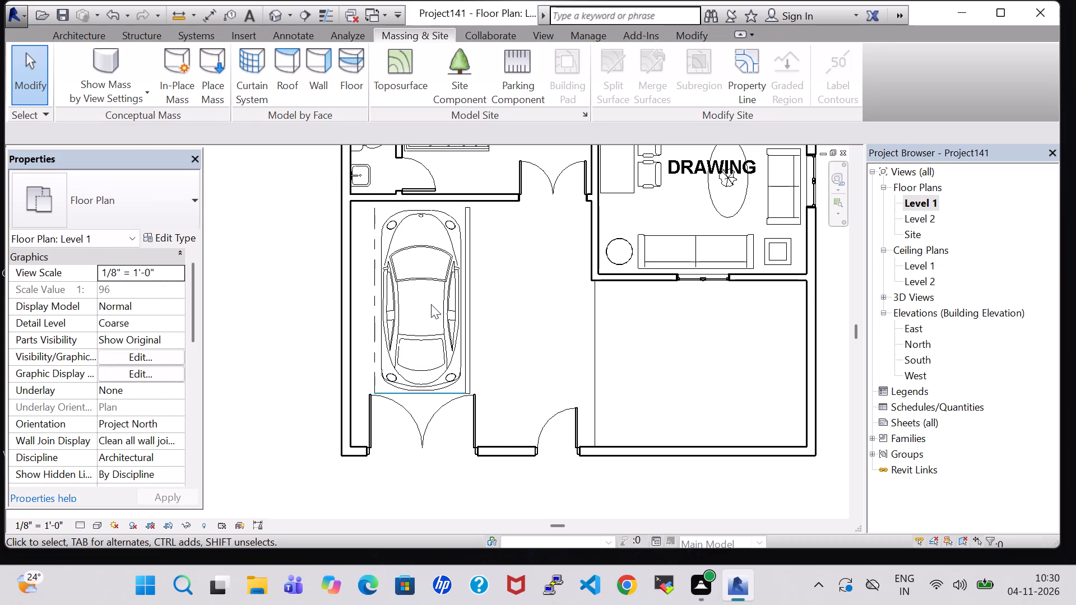
Nudge the car and its parking space slightly farther from the front double door.
left_click(437, 286)
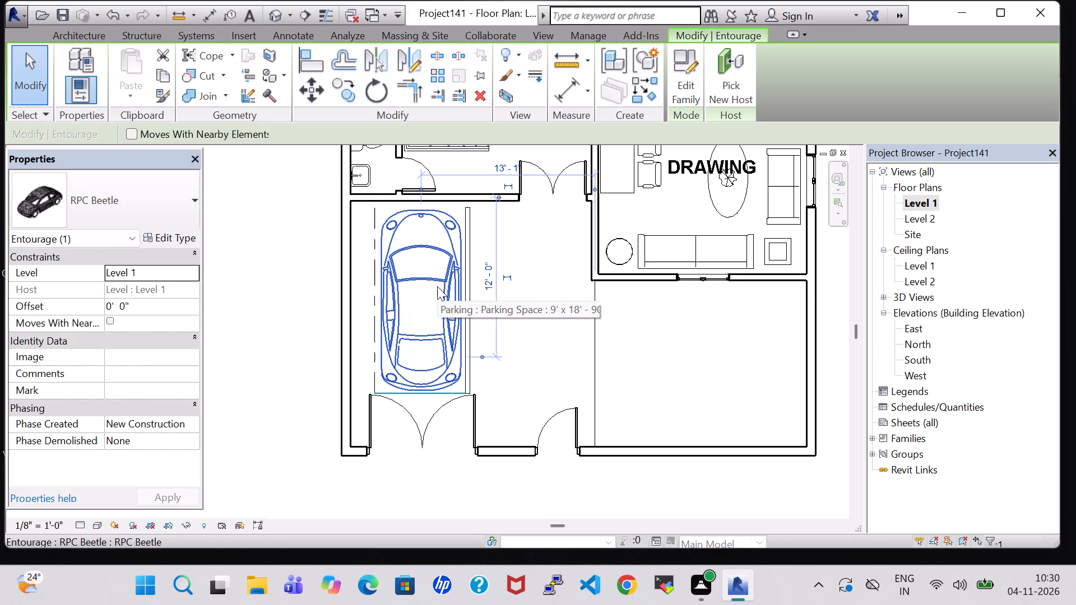
key("Up")
left_click(560, 357)
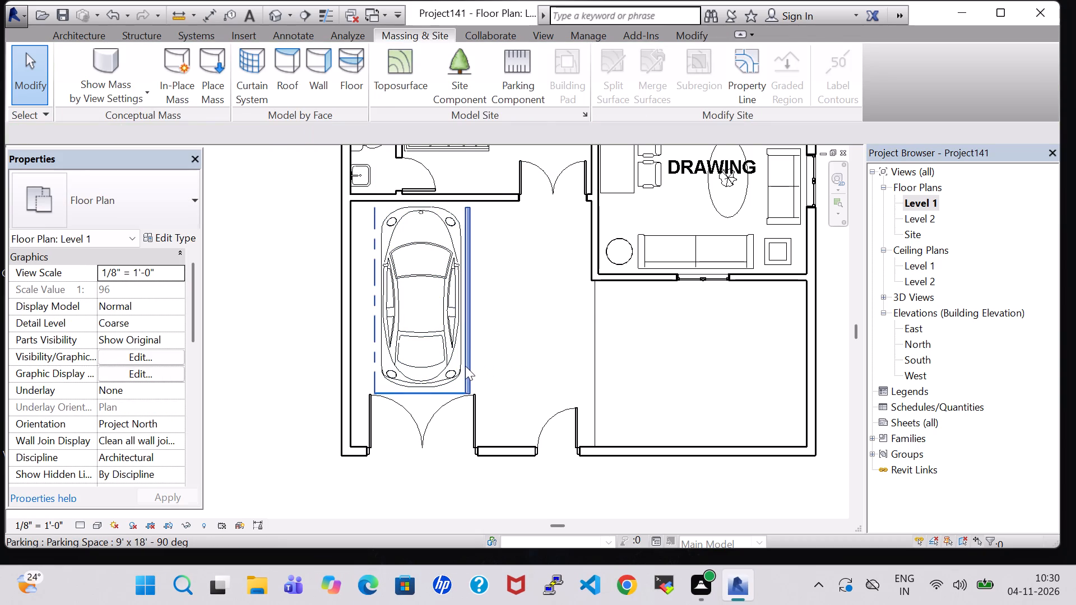
left_click(465, 366)
key("Up")
left_click(532, 362)
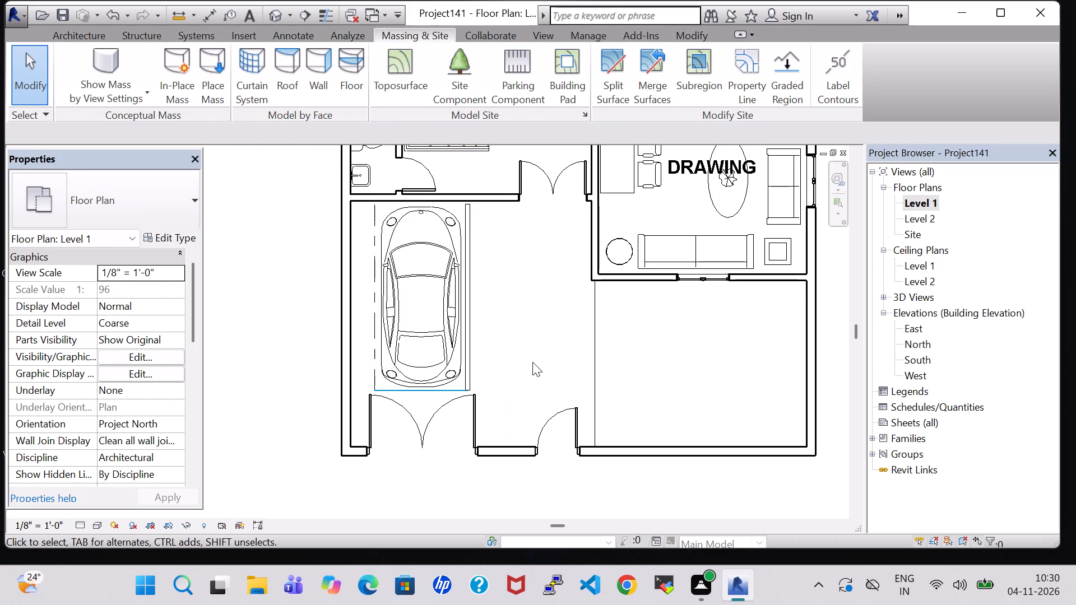
Set the type width of the exterior double door in front of the car to 10' 0".
scroll(532, 362, "down", 4)
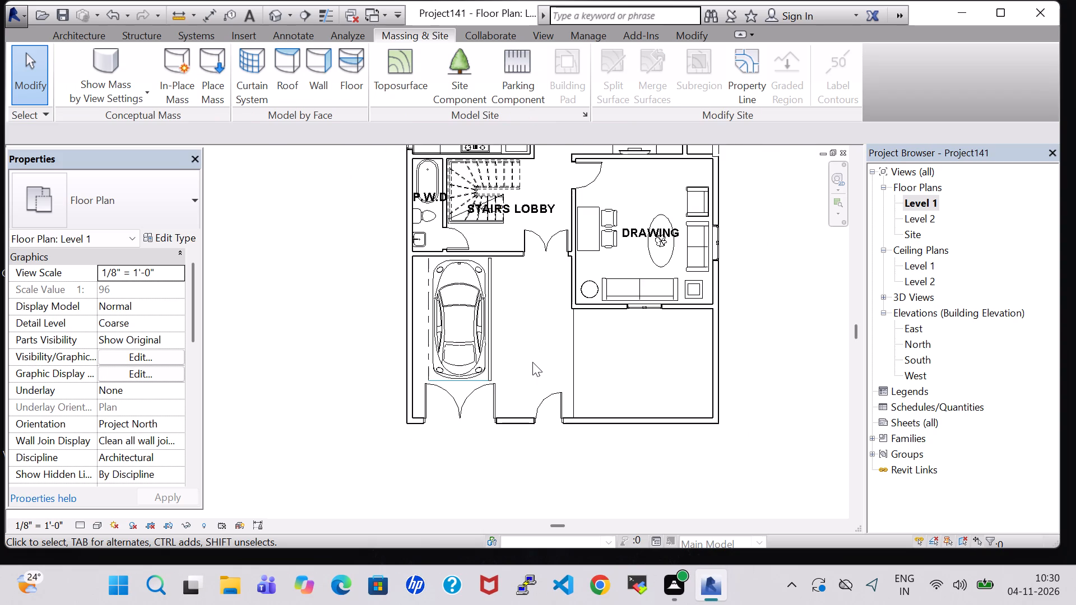
left_click(499, 392)
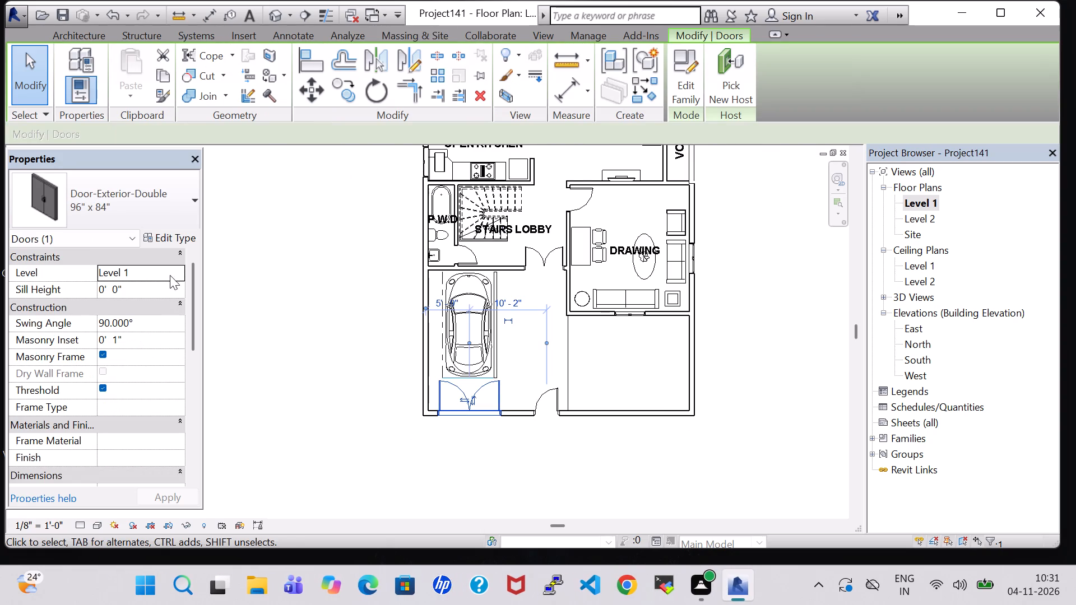
left_click(157, 232)
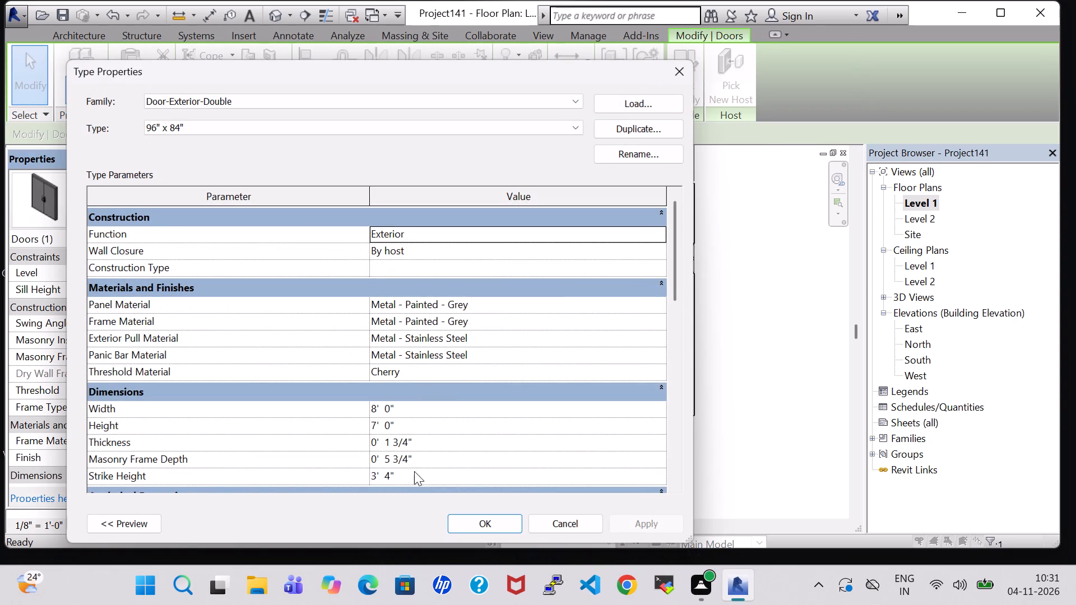
scroll(395, 477, "down", 1)
left_click(377, 375)
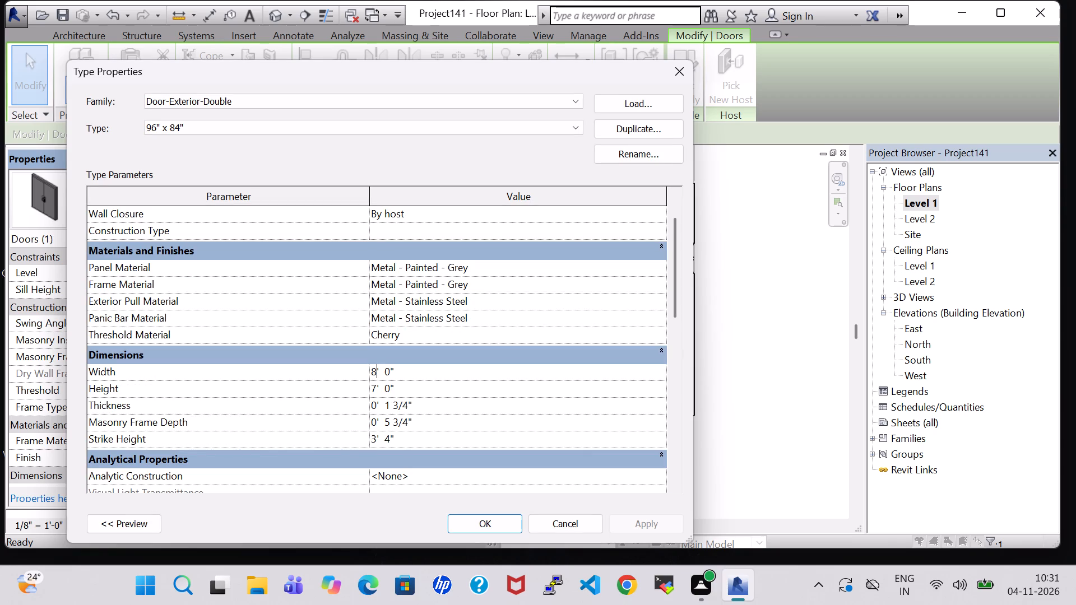
key("BackSpace")
type("10")
key("Return")
left_click(496, 530)
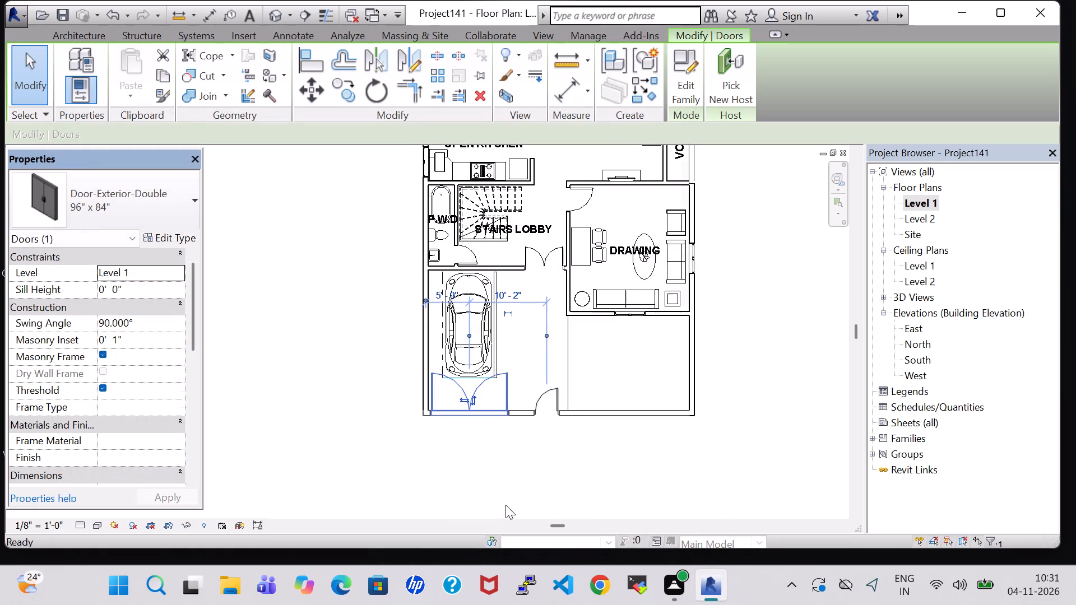
left_click(551, 471)
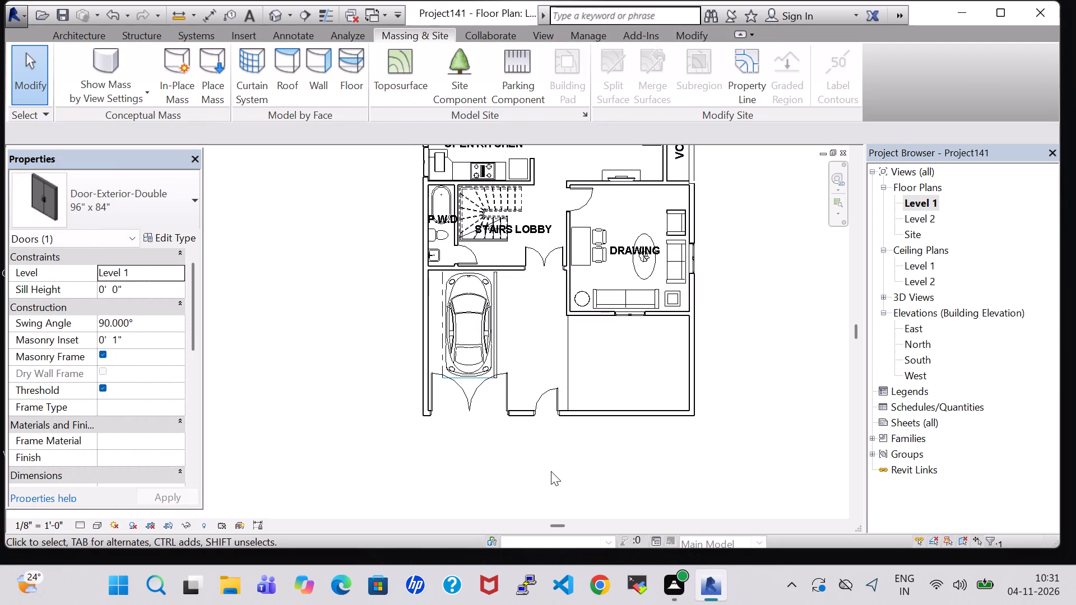
Set the type height of the same exterior double door to 6' 0".
left_click(508, 393)
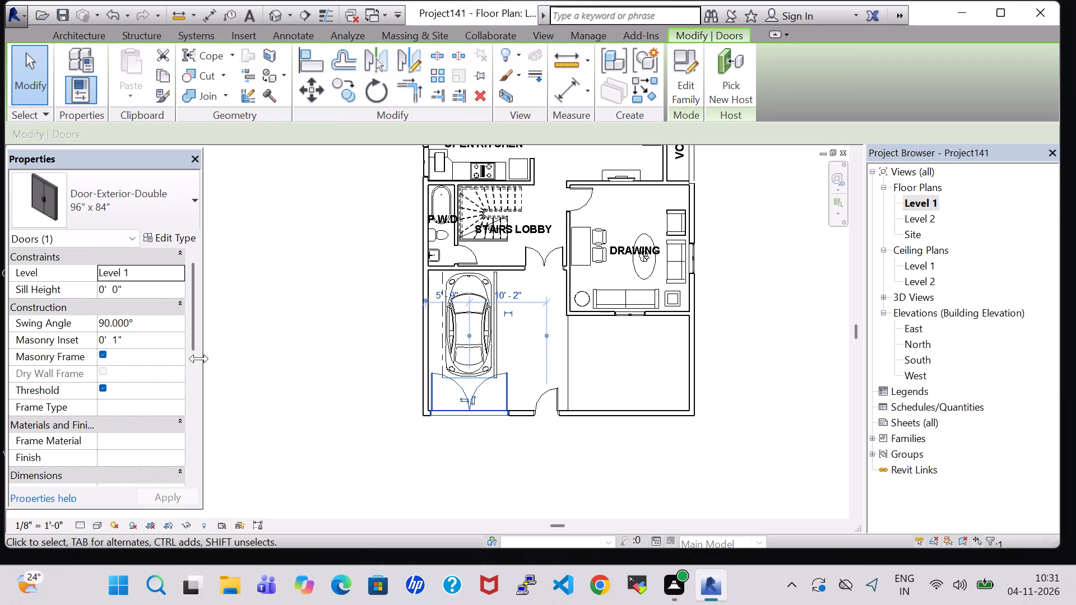
left_click(165, 236)
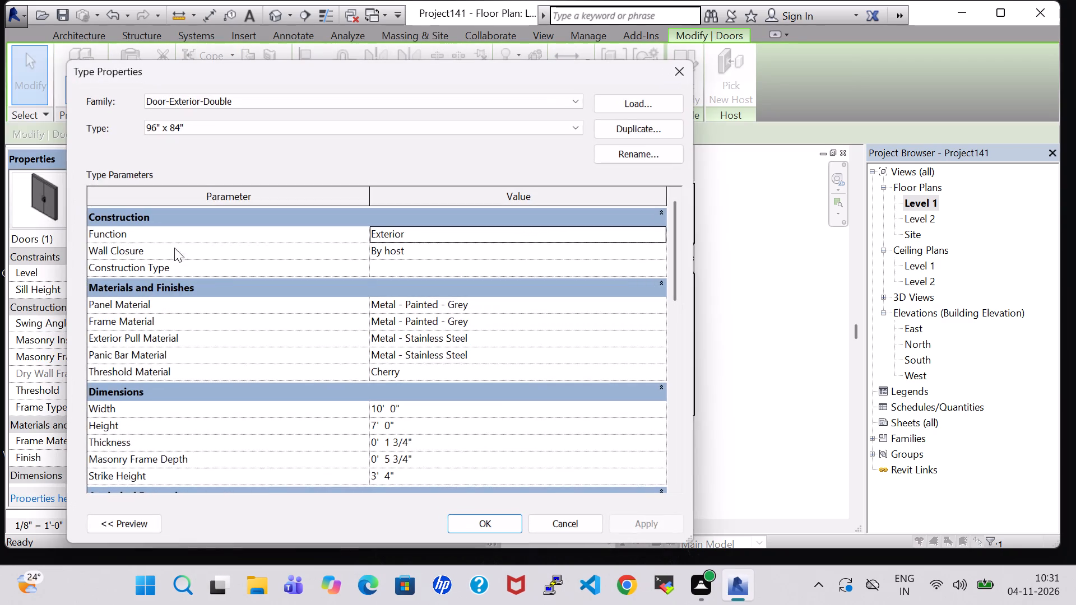
left_click(381, 425)
left_click(377, 429)
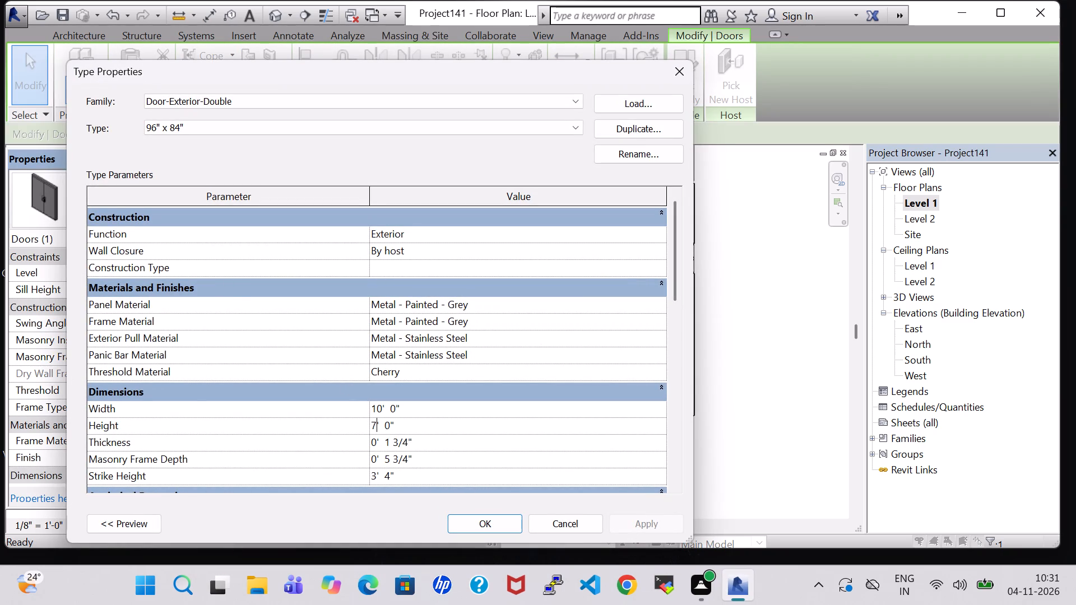
key("BackSpace")
key("6")
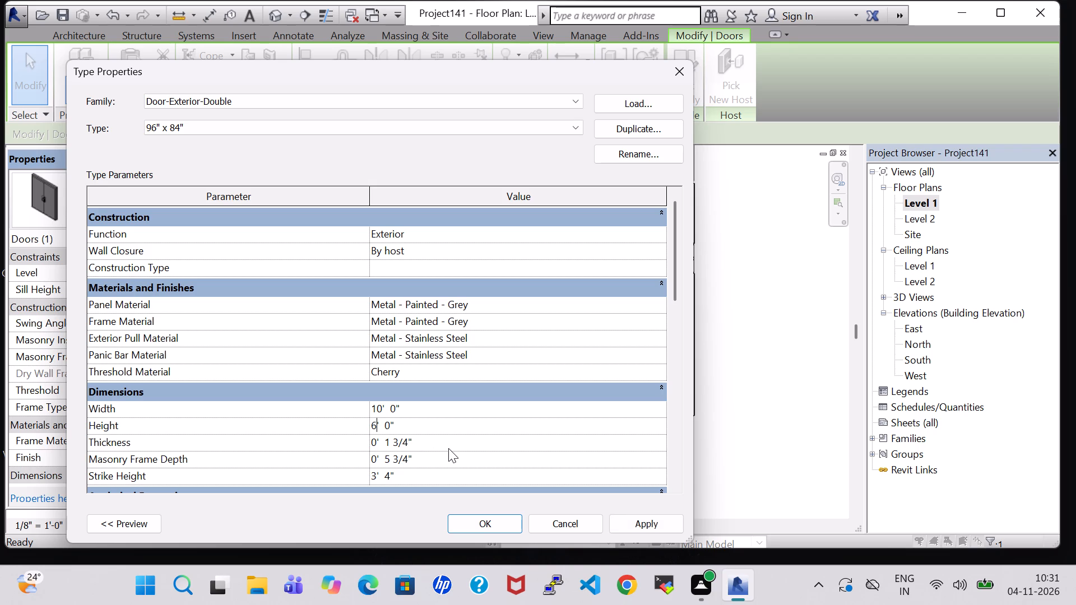
scroll(460, 474, "down", 2)
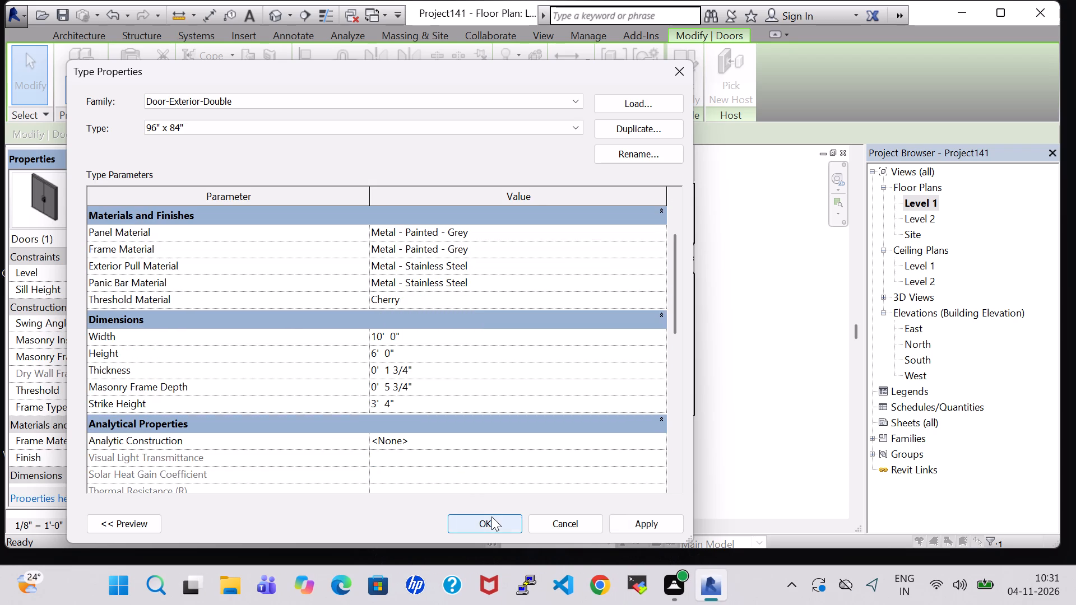
left_click(491, 516)
left_click(502, 481)
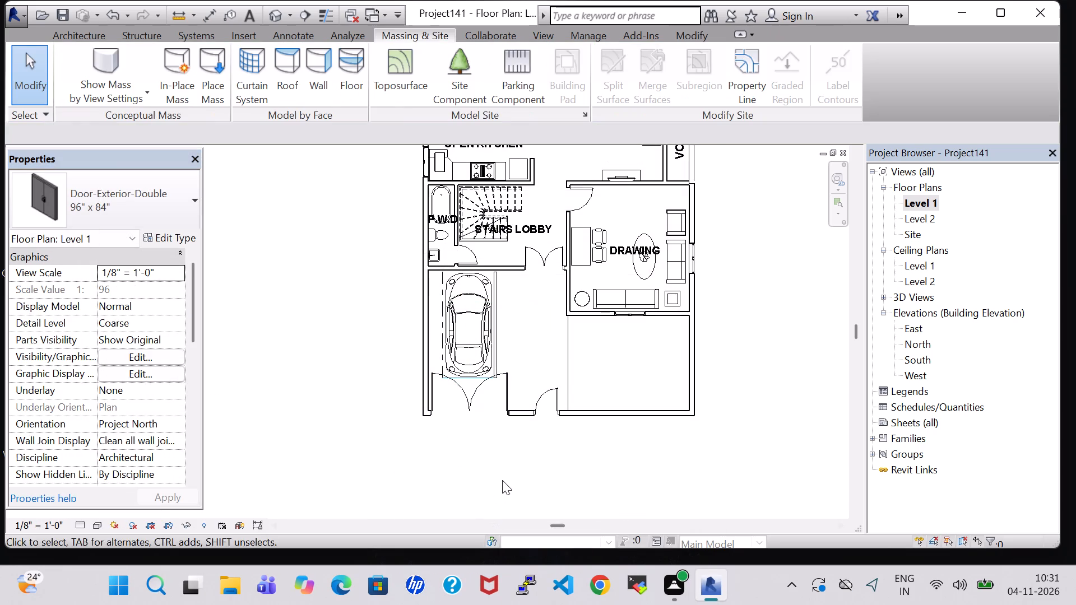
Examine the house's front wall, car bay and resized double door in the 3D view.
left_click(275, 18)
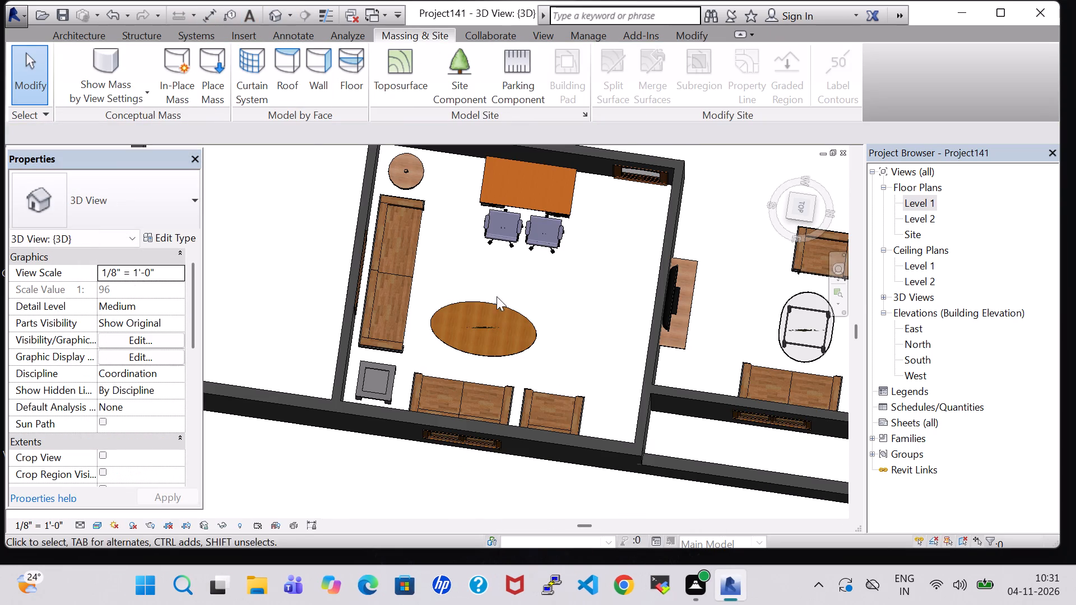
scroll(494, 431, "down", 5)
middle_click_drag(469, 461, 472, 430)
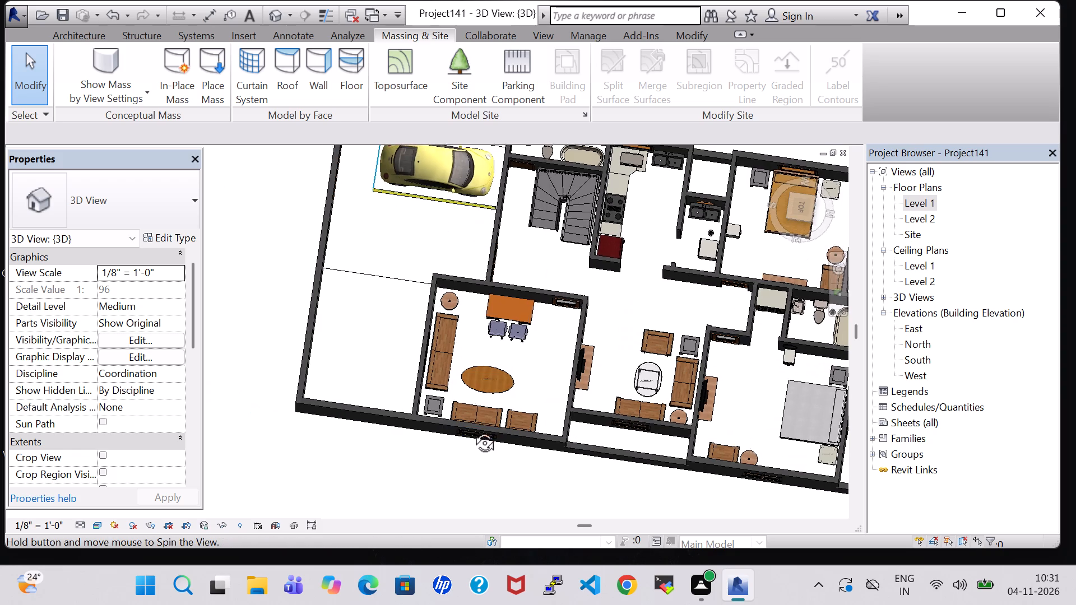
middle_click_drag(472, 430, 493, 253)
middle_click_drag(392, 292, 568, 313, "shift")
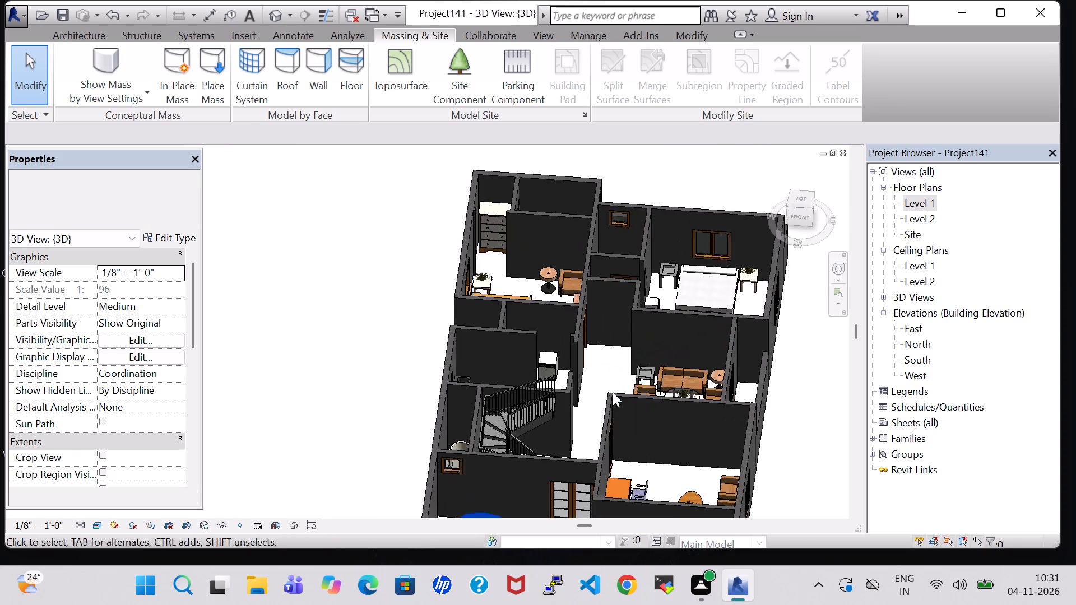
scroll(607, 427, "up", 3)
middle_click_drag(602, 425, 661, 129)
middle_click_drag(472, 476, 489, 392, "shift")
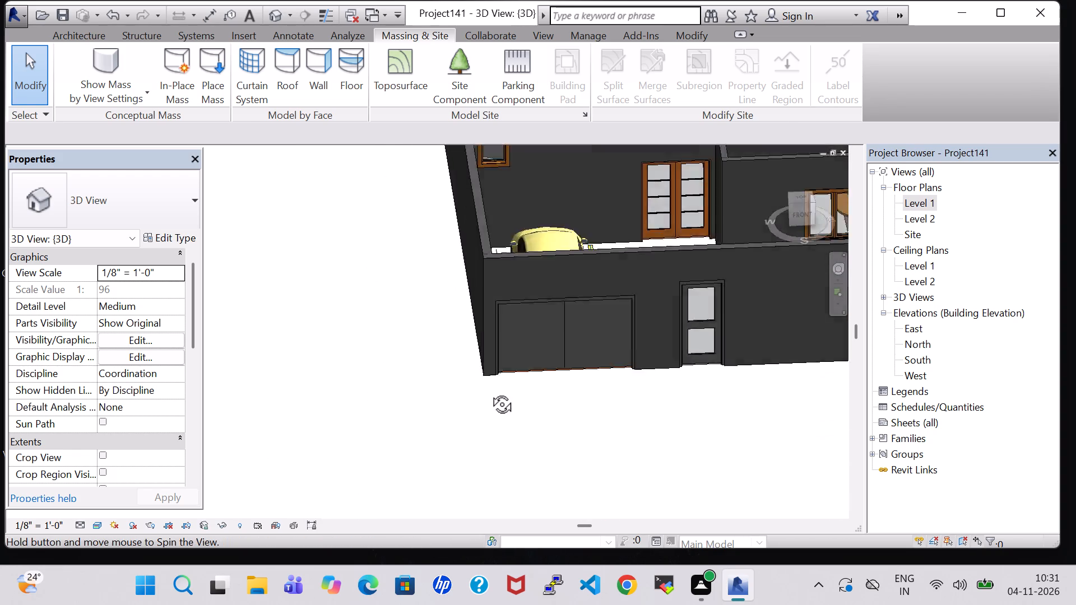
Set the type height of the exterior double door in front of the car to 7' 0".
middle_click_drag(489, 392, 481, 346, "shift")
middle_click_drag(520, 286, 485, 421)
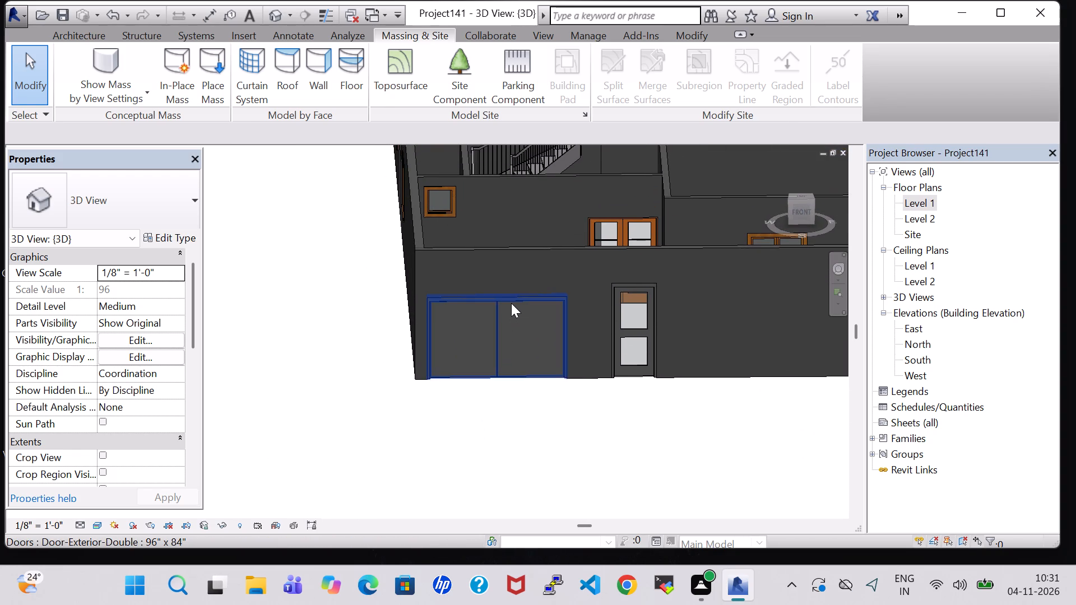
left_click(511, 303)
left_click(180, 232)
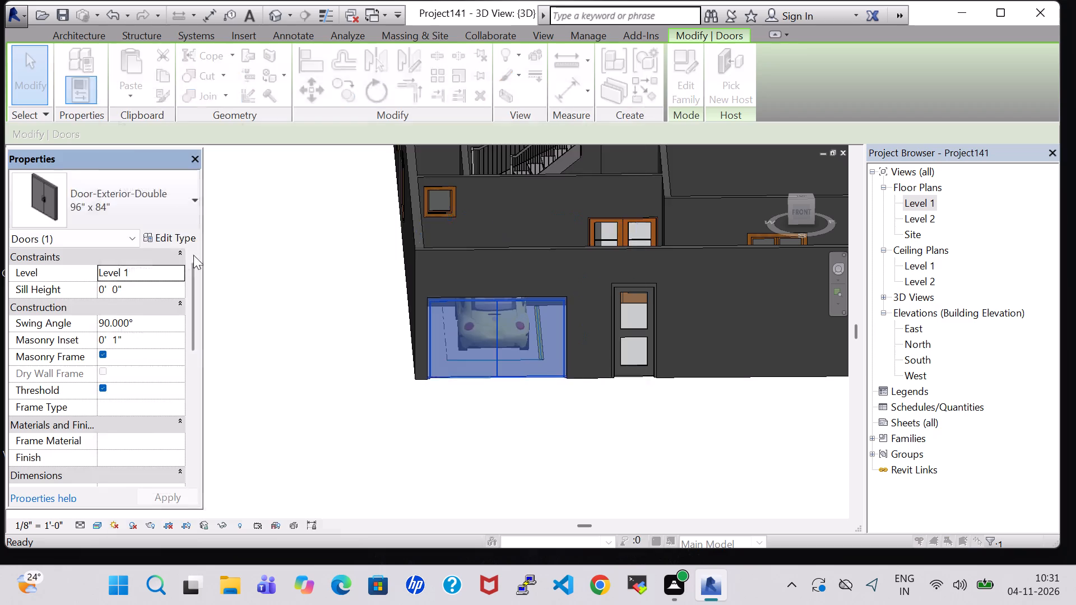
left_click(378, 425)
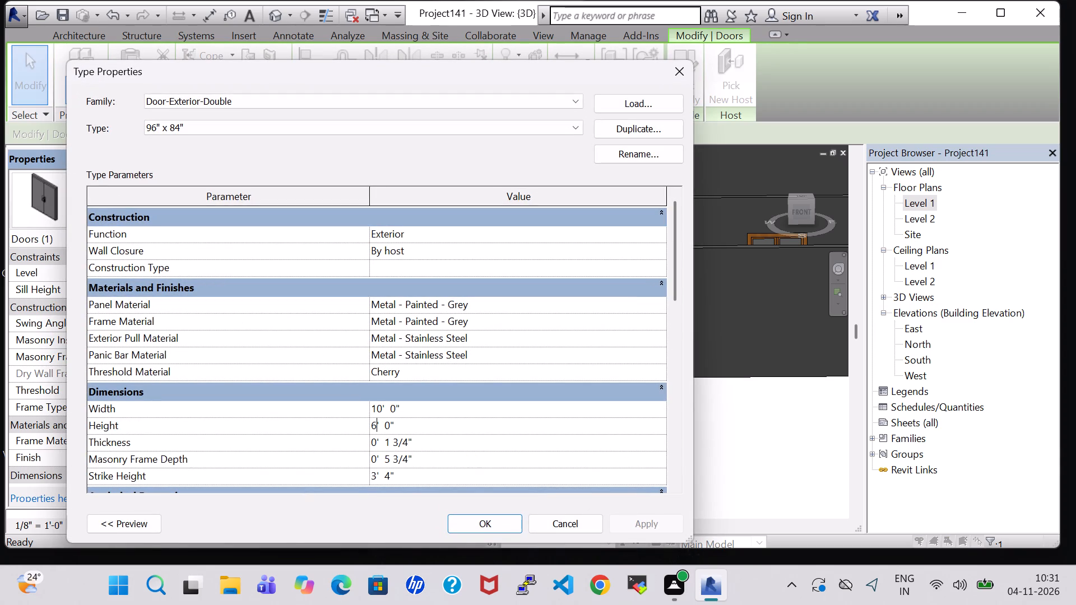
key("BackSpace")
key("7")
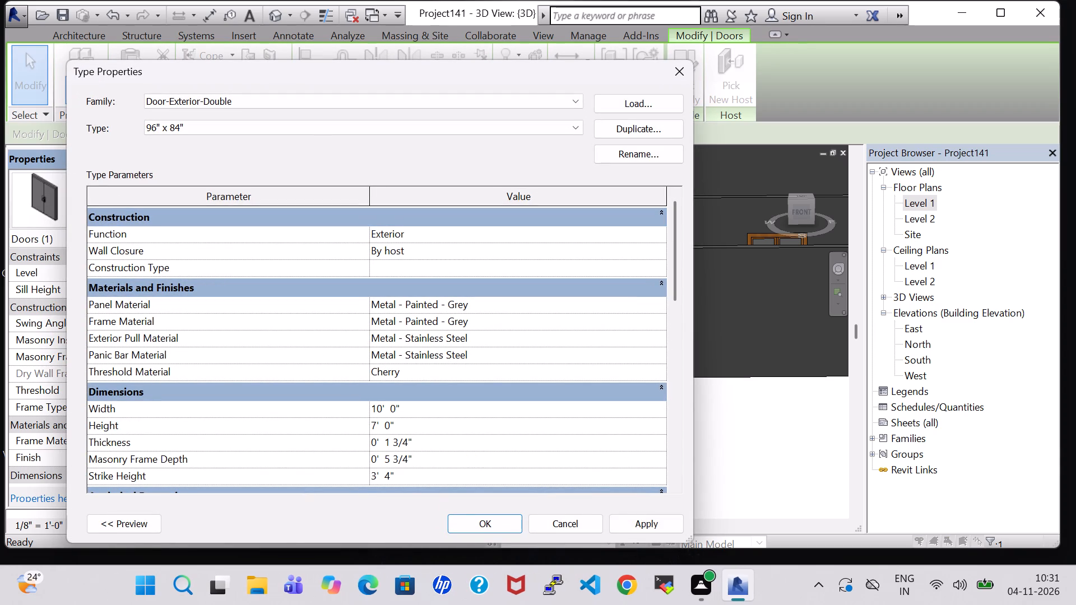
key("Return")
left_click(473, 523)
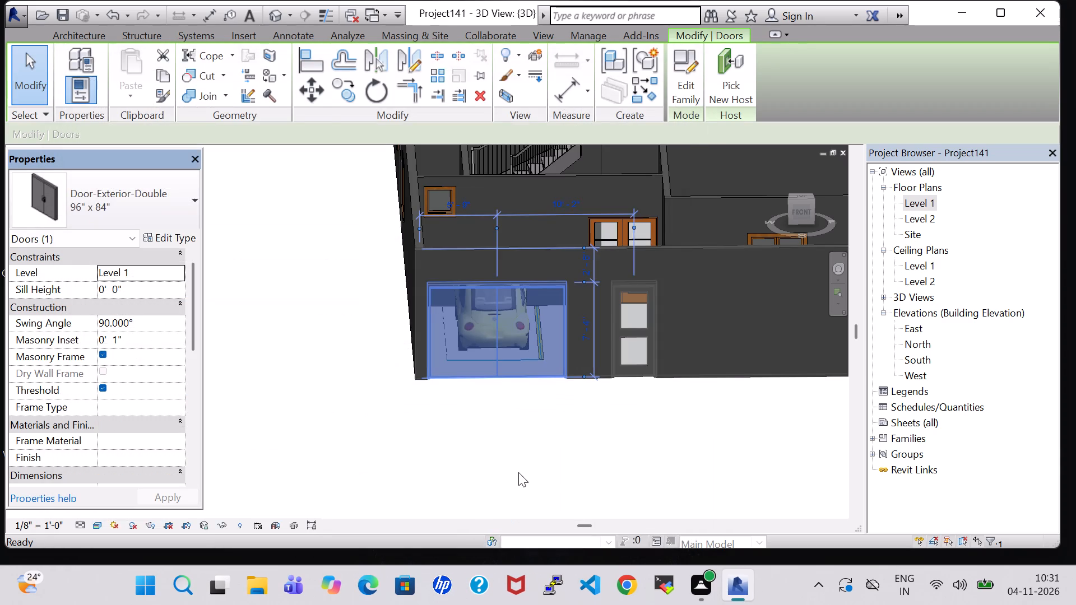
left_click(518, 472)
Examine the car bay, parking space and front wall with the resized double door from above in 3D.
middle_click_drag(525, 237, 521, 357)
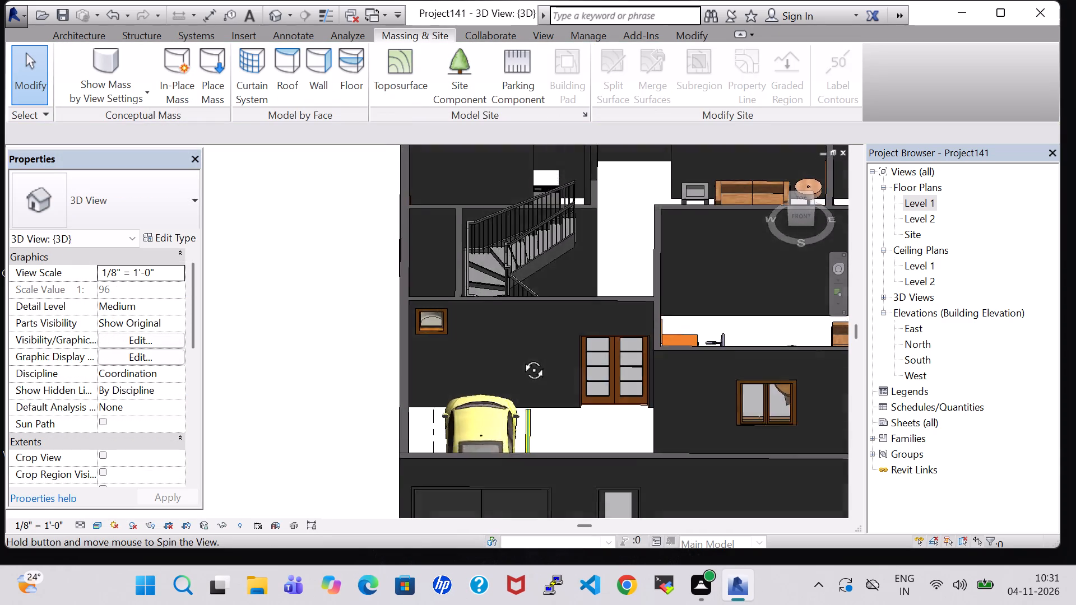
middle_click_drag(521, 357, 519, 394)
middle_click_drag(517, 470, 521, 484, "shift")
middle_click_drag(525, 483, 525, 267)
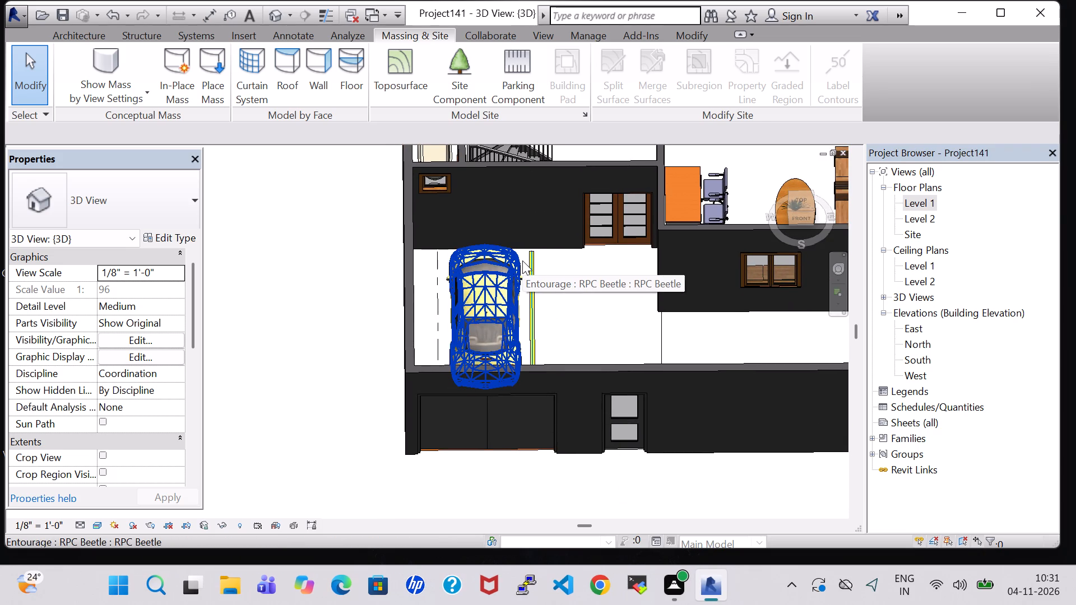
scroll(548, 304, "up", 2)
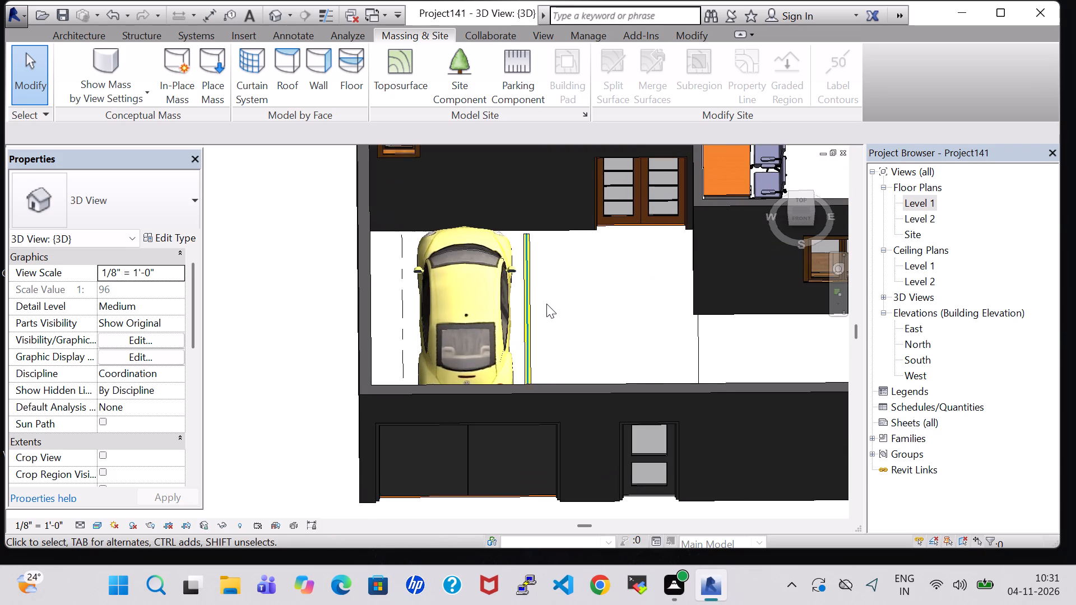
scroll(546, 304, "up", 1)
middle_click_drag(546, 304, 555, 383)
middle_click_drag(555, 392, 504, 187)
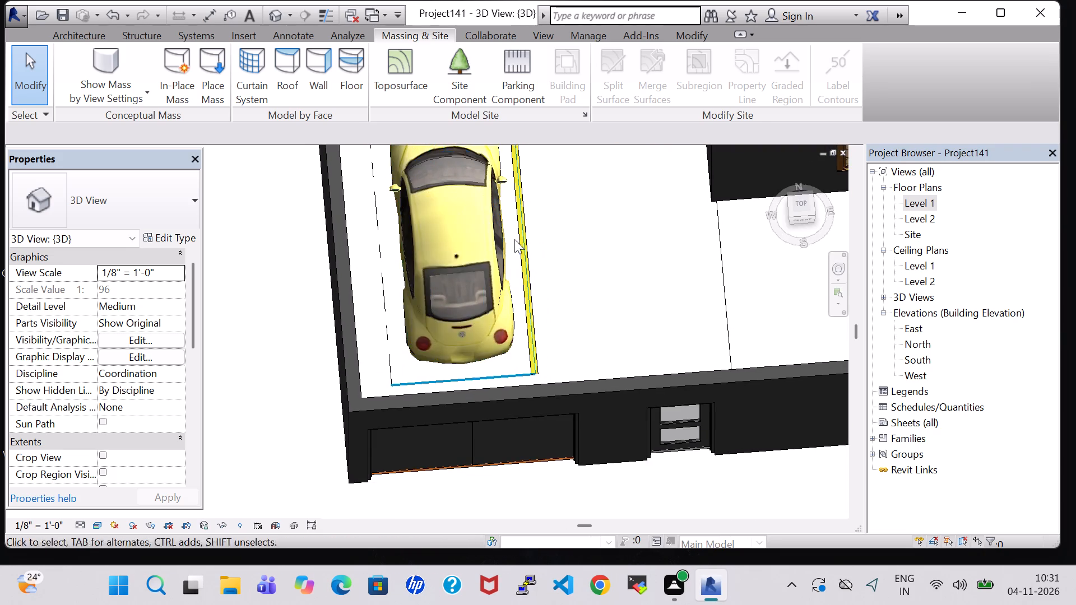
middle_click_drag(516, 240, 511, 323)
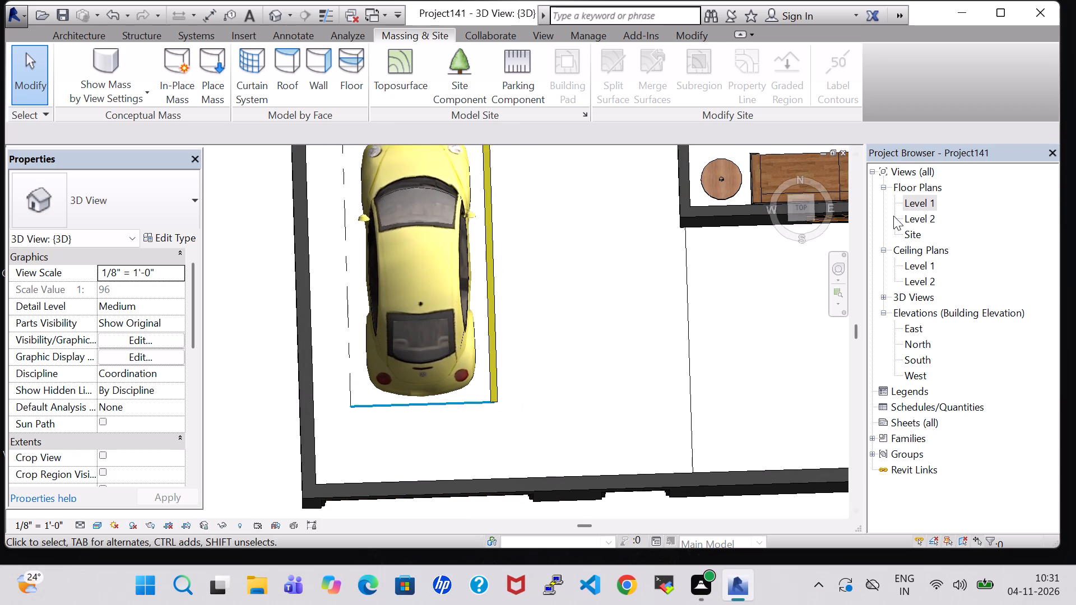
Place a tagged room in the car parking area of the Level 1 floor plan.
double_click(917, 203)
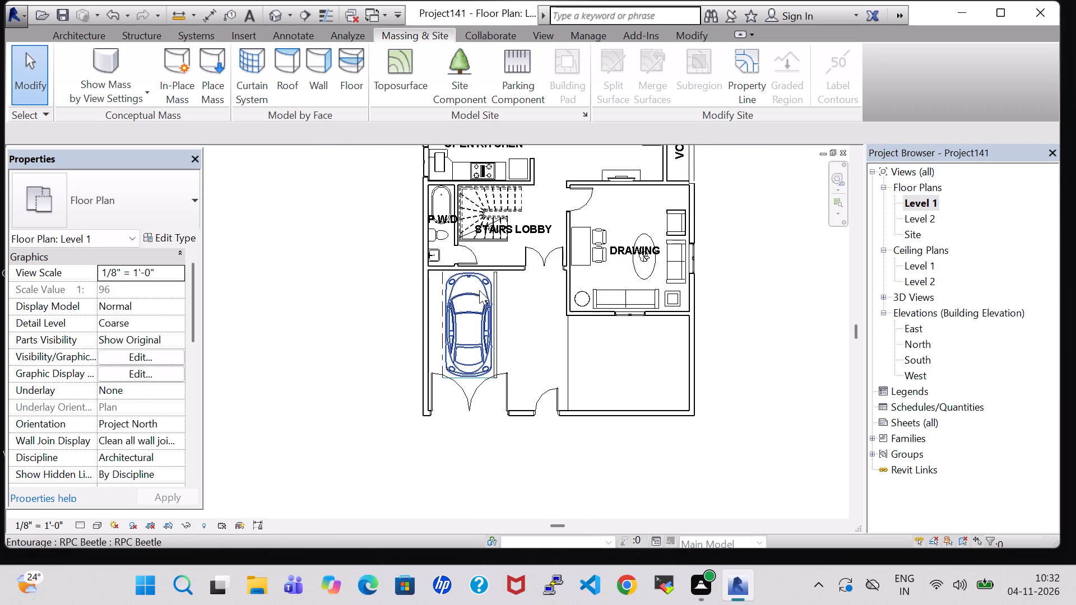
scroll(475, 295, "down", 3)
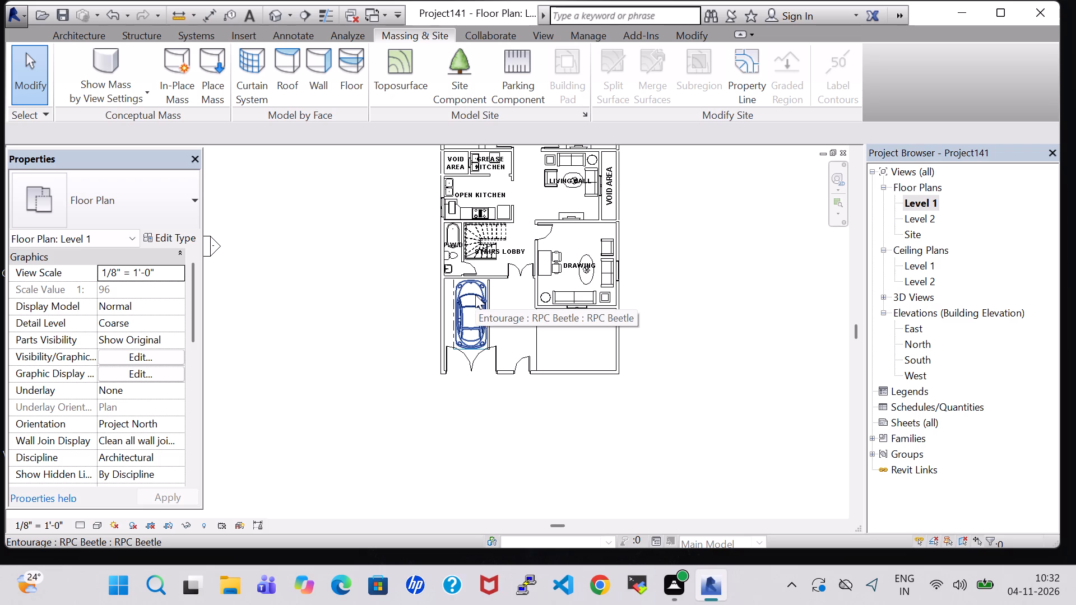
left_click(97, 28)
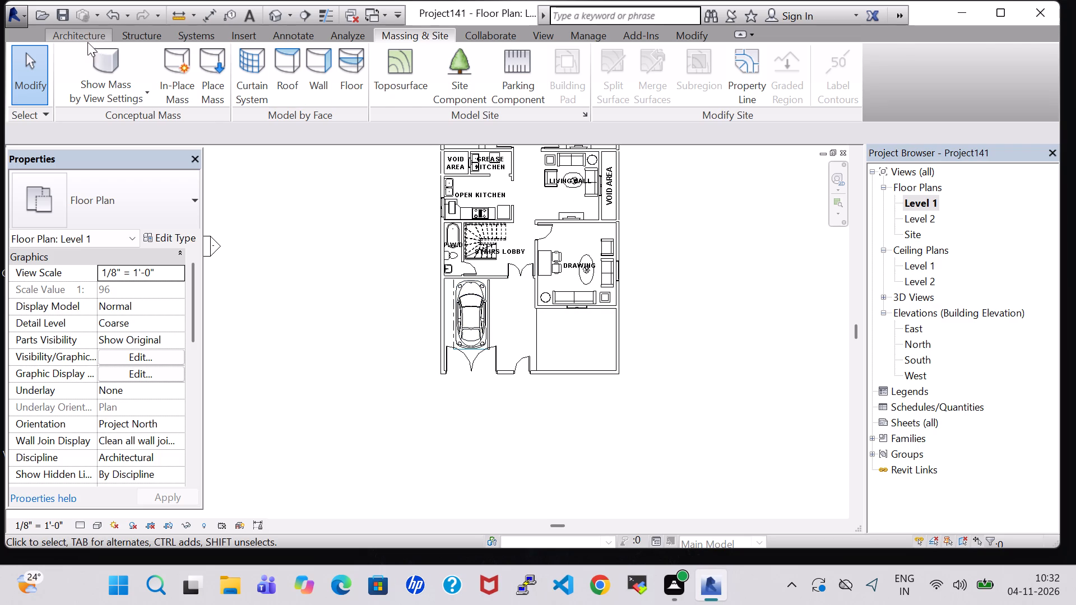
left_click(81, 42)
left_click(584, 57)
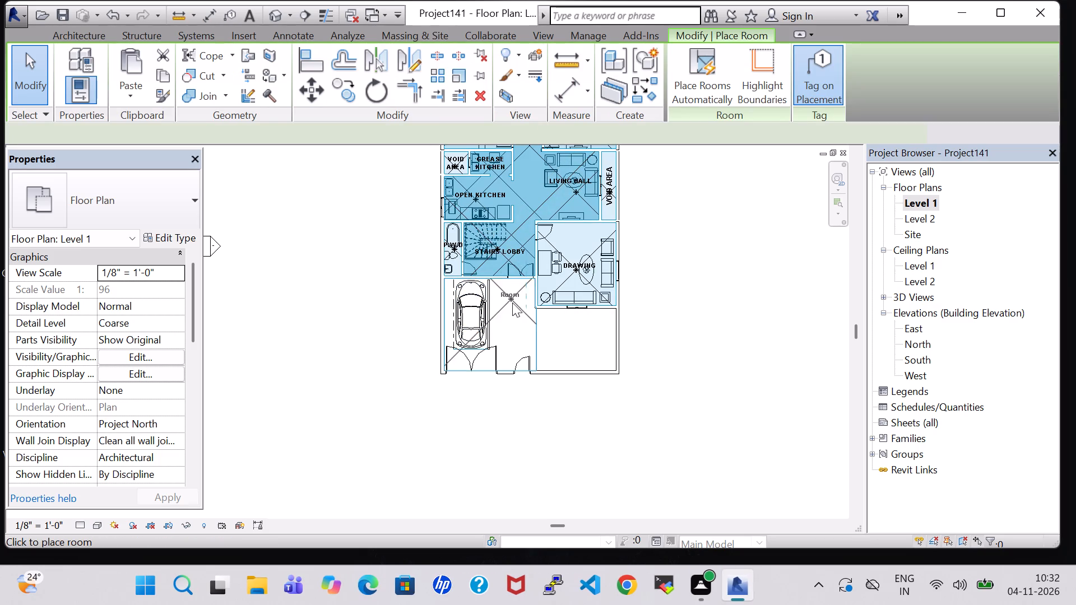
left_click(498, 322)
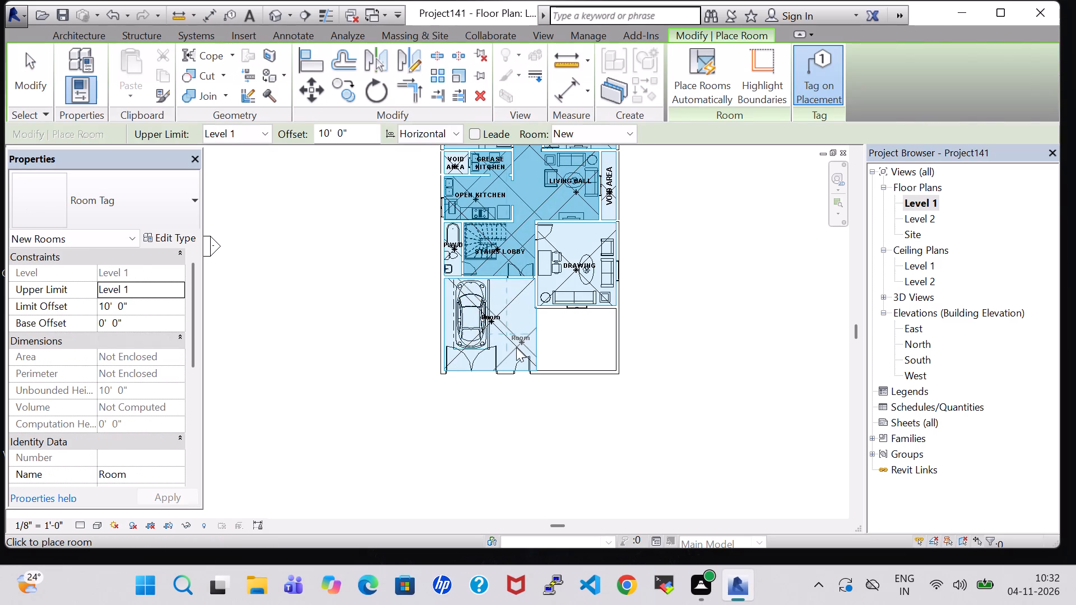
key("Escape")
key("Escape")
Rename the new room around the parked car to CAR PORCH and shift its tag slightly away from the car.
double_click(496, 318)
key("BackSpace")
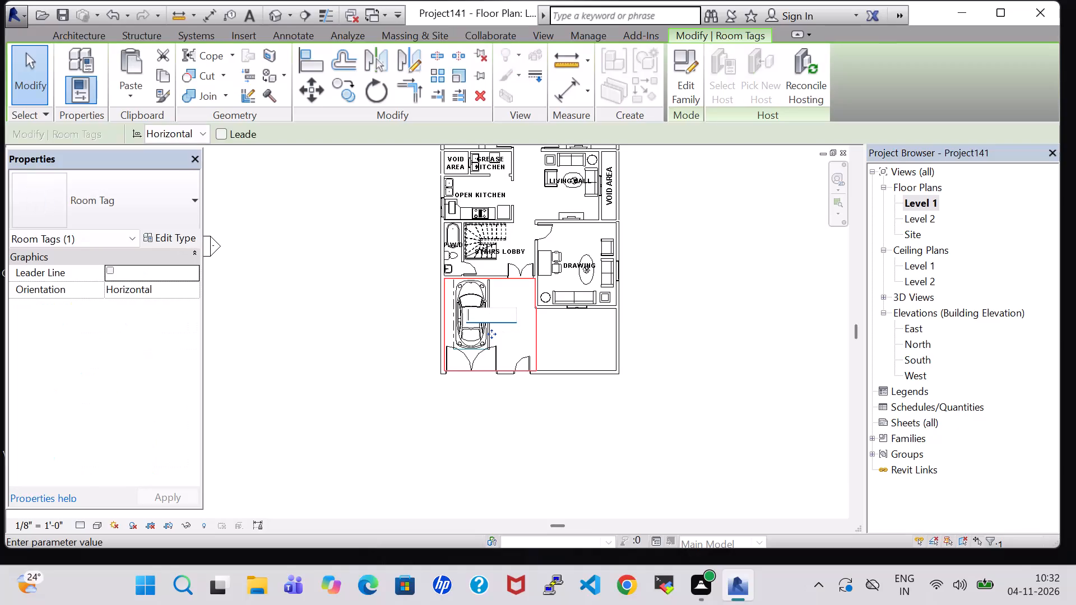
type("CAR")
key("space")
type("PORCH")
key("Return")
key("Right")
key("Right")
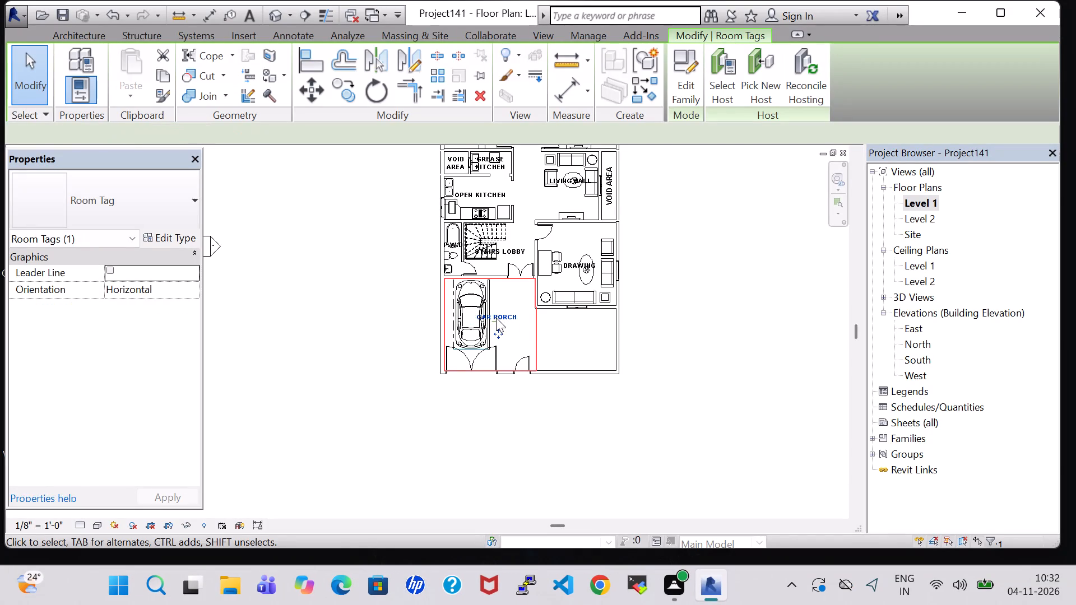
key("Right")
left_click(696, 319)
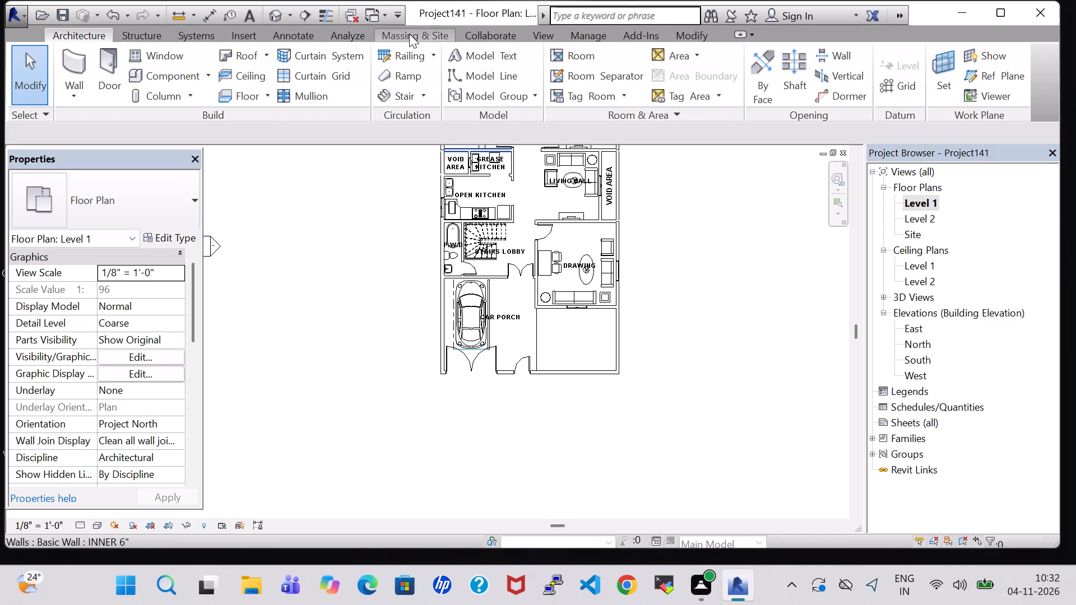
Start a Generic - 12" floor on Level 1 and draw its first boundary line 35' 8" along the rear exterior wall behind the bedrooms.
left_click(235, 92)
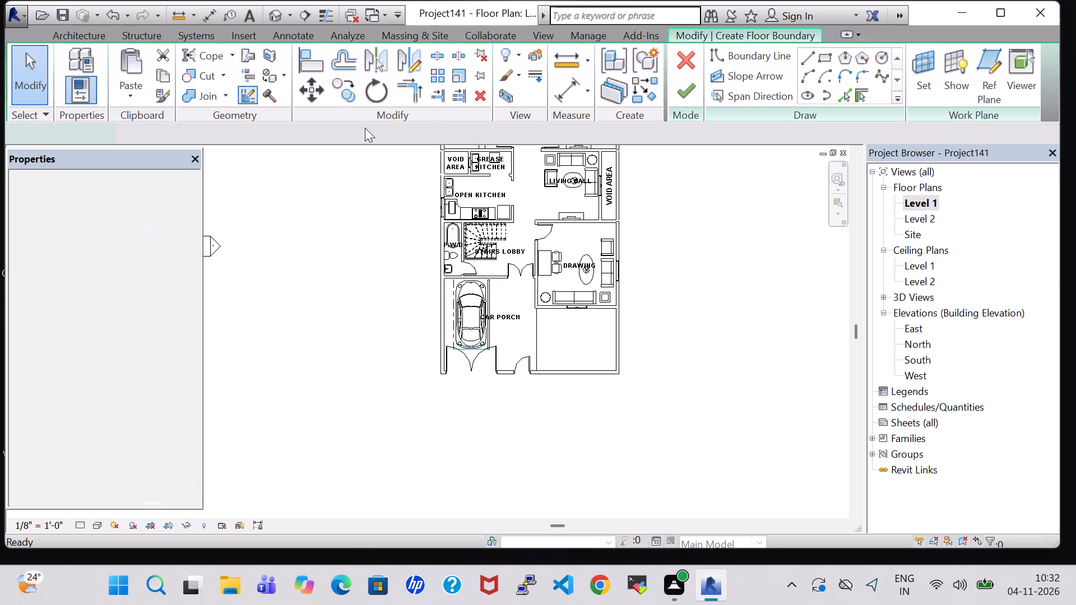
middle_click_drag(732, 215, 756, 330)
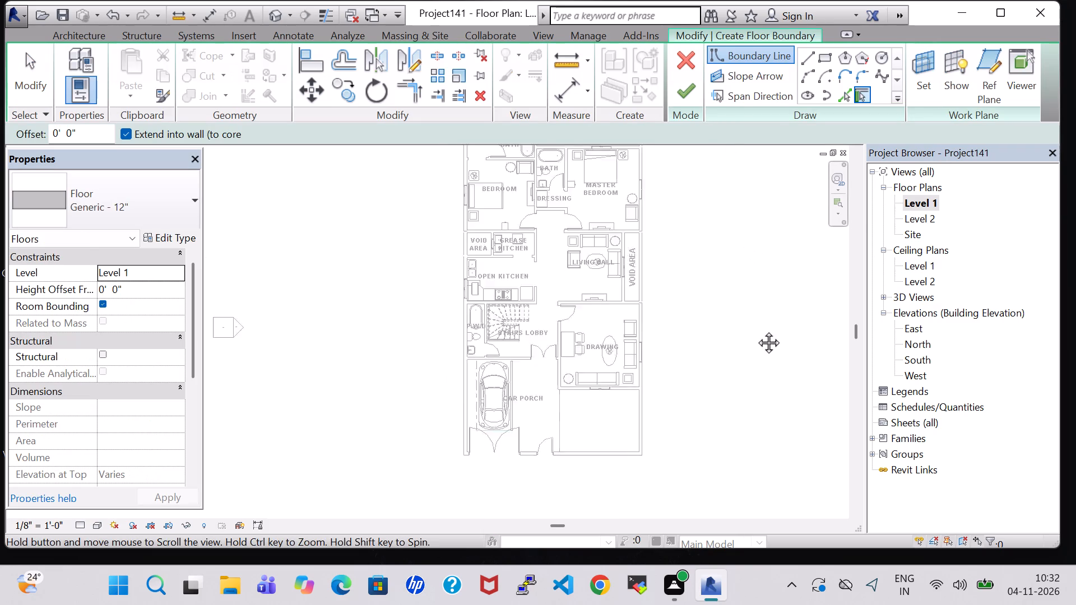
middle_click_drag(756, 330, 755, 364)
left_click(803, 58)
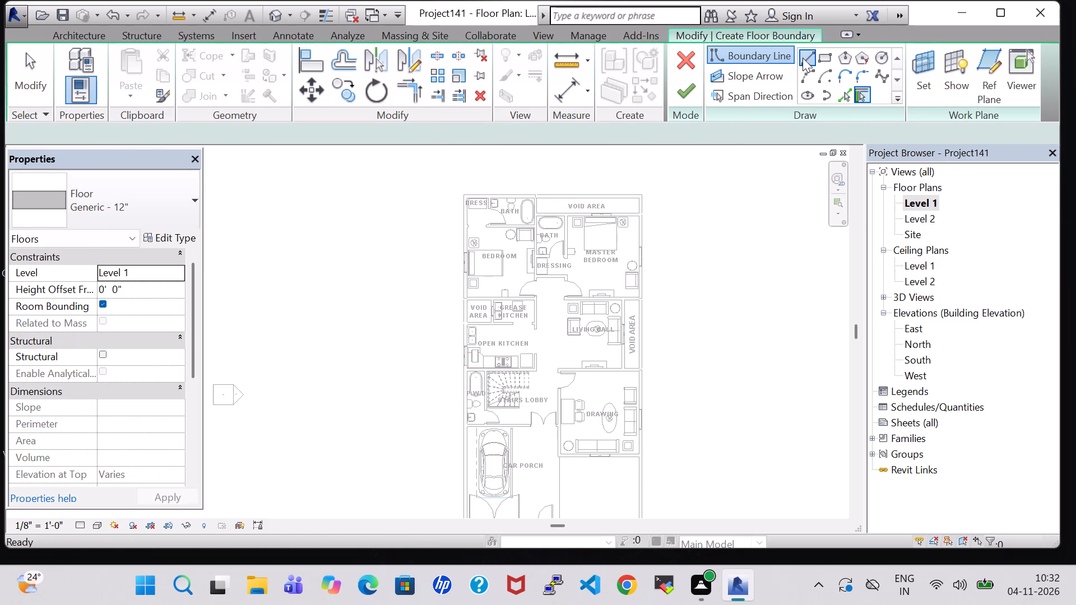
scroll(508, 235, "up", 5)
middle_click_drag(505, 231, 493, 292)
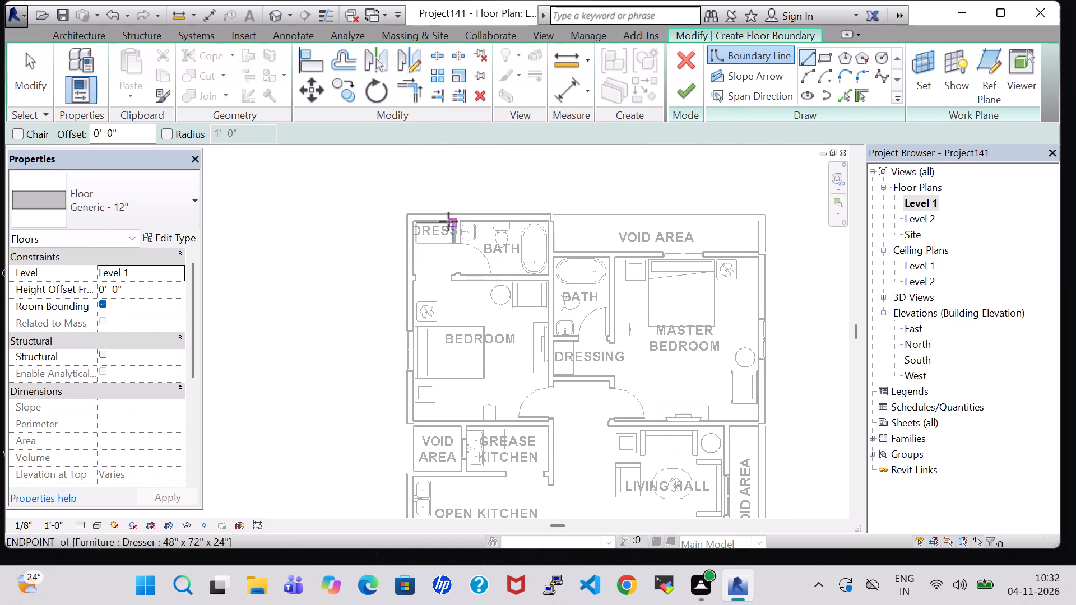
left_click(406, 215)
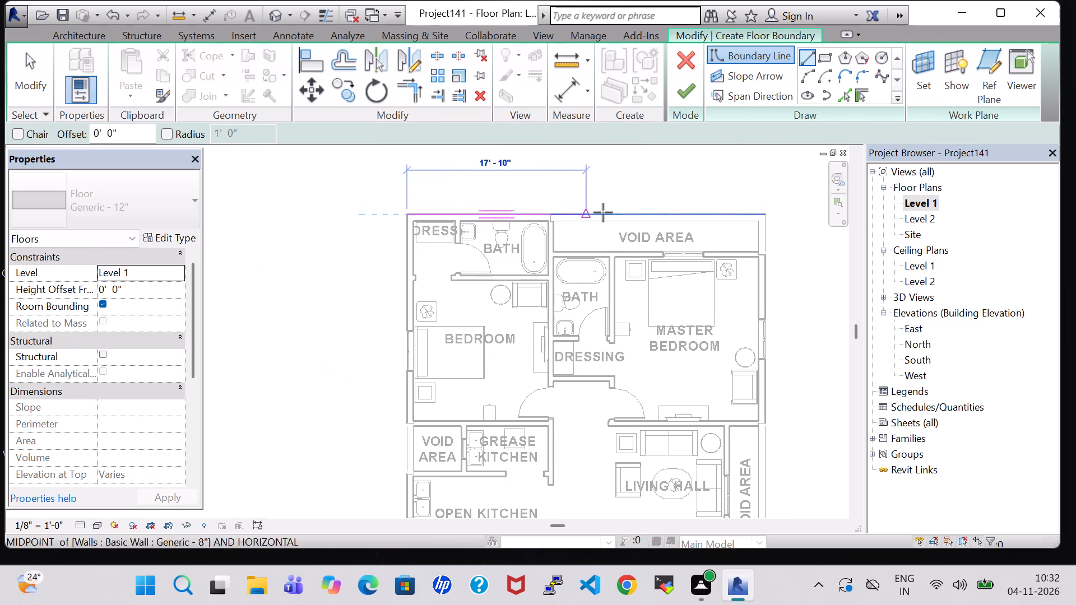
left_click(766, 214)
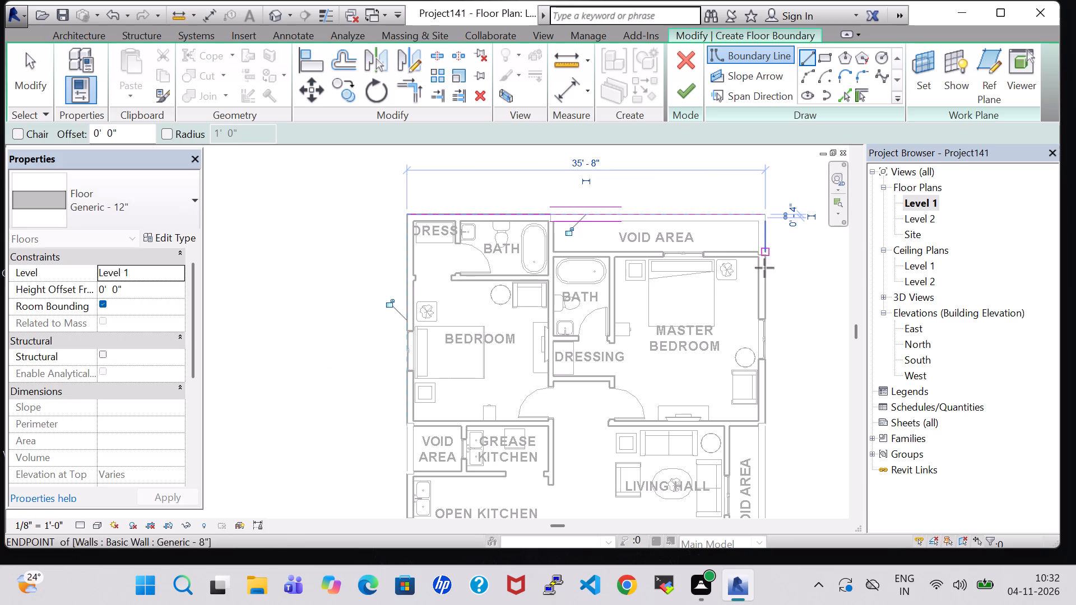
Continue the floor boundary along the exterior wall beside the master bedroom and living hall to the drawing room's outer front corner.
left_click(764, 215)
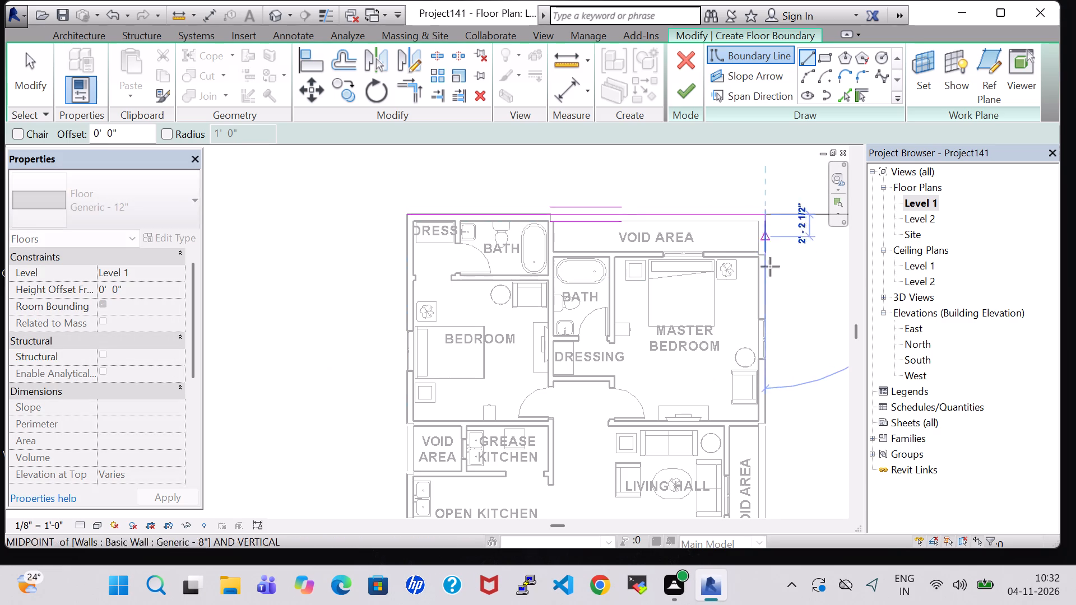
middle_click_drag(770, 432, 721, 202)
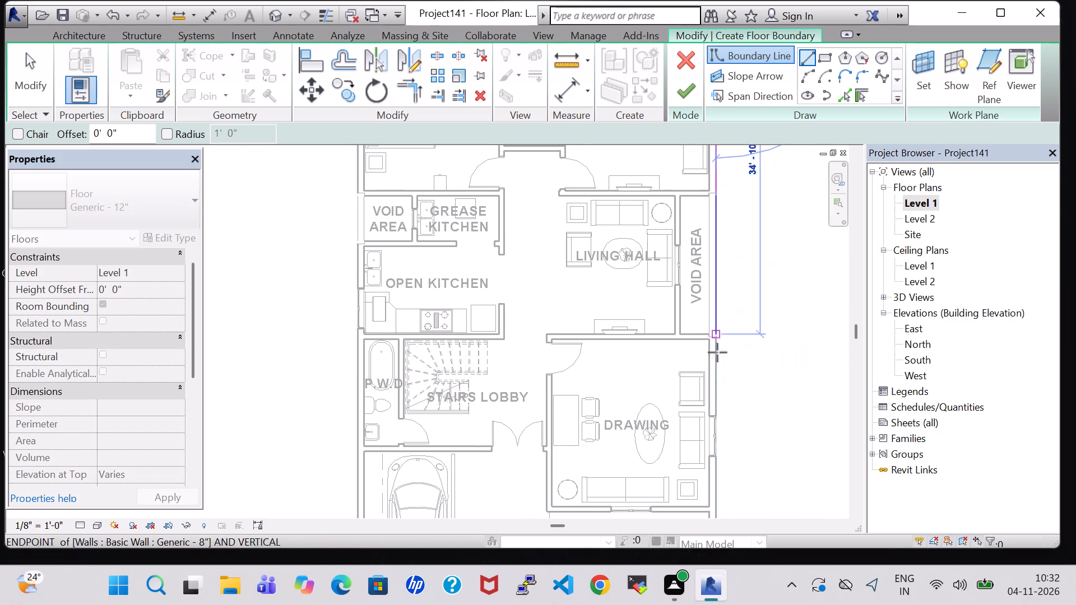
middle_click_drag(716, 431, 730, 220)
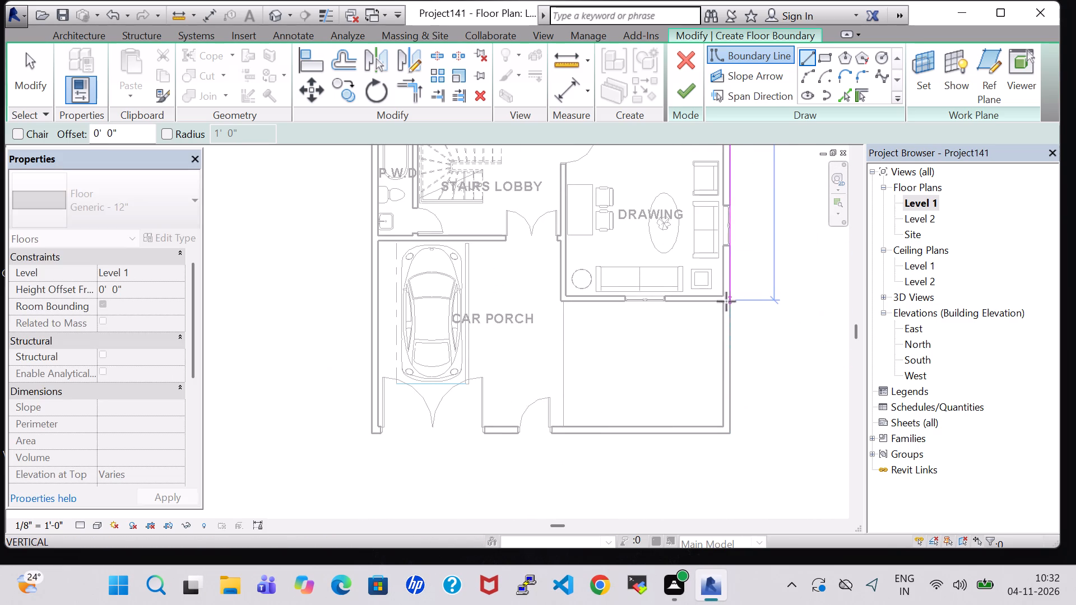
left_click(732, 303)
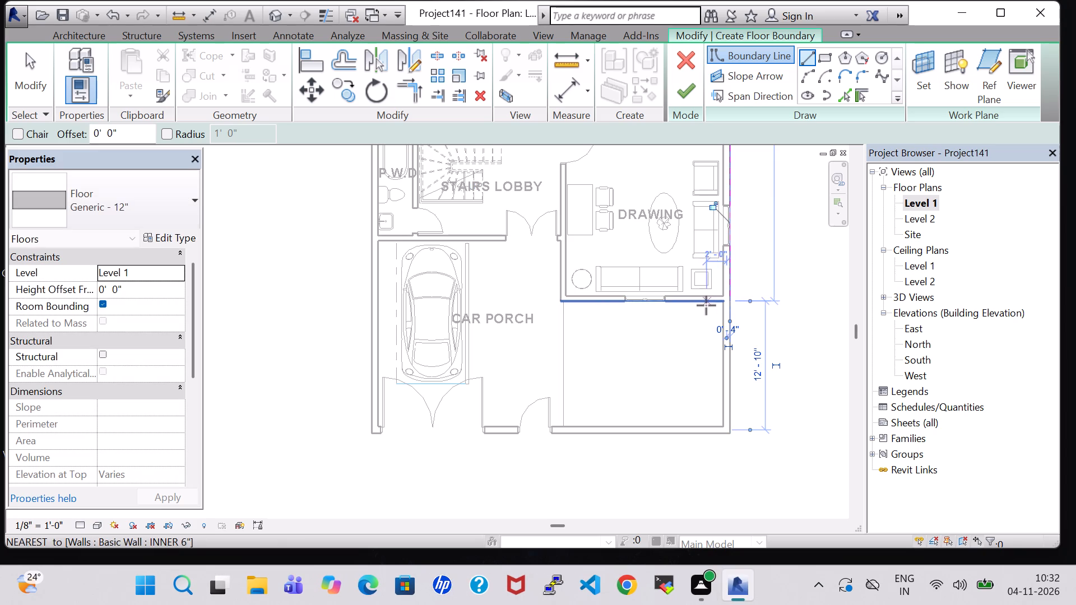
Continue the floor boundary 16' 10" along the drawing room's front wall and 6' 0" back along its porch-side wall.
left_click(730, 301)
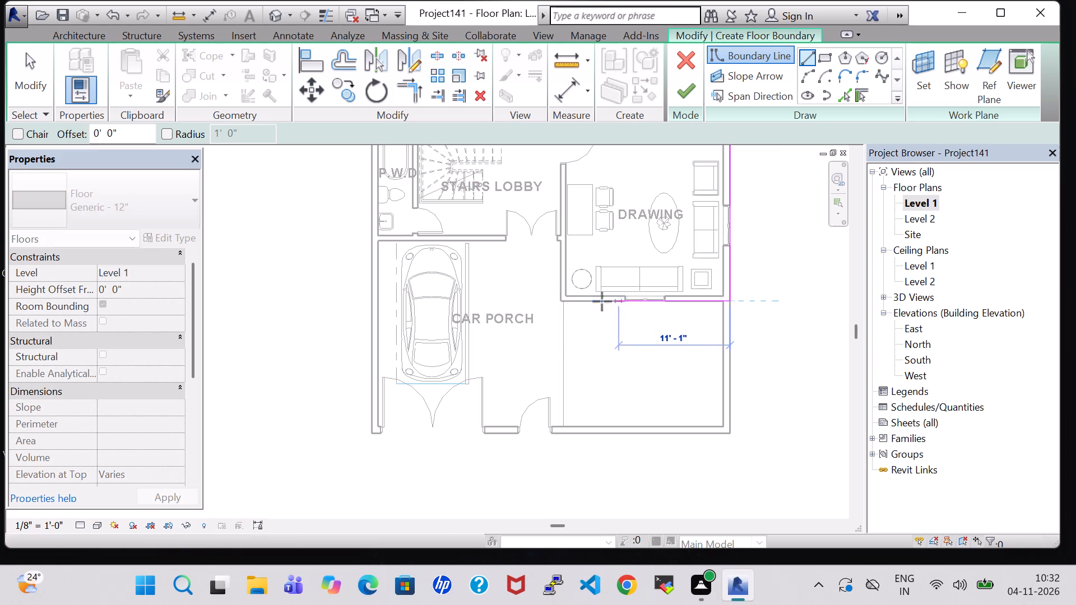
left_click(560, 301)
scroll(557, 255, "up", 5)
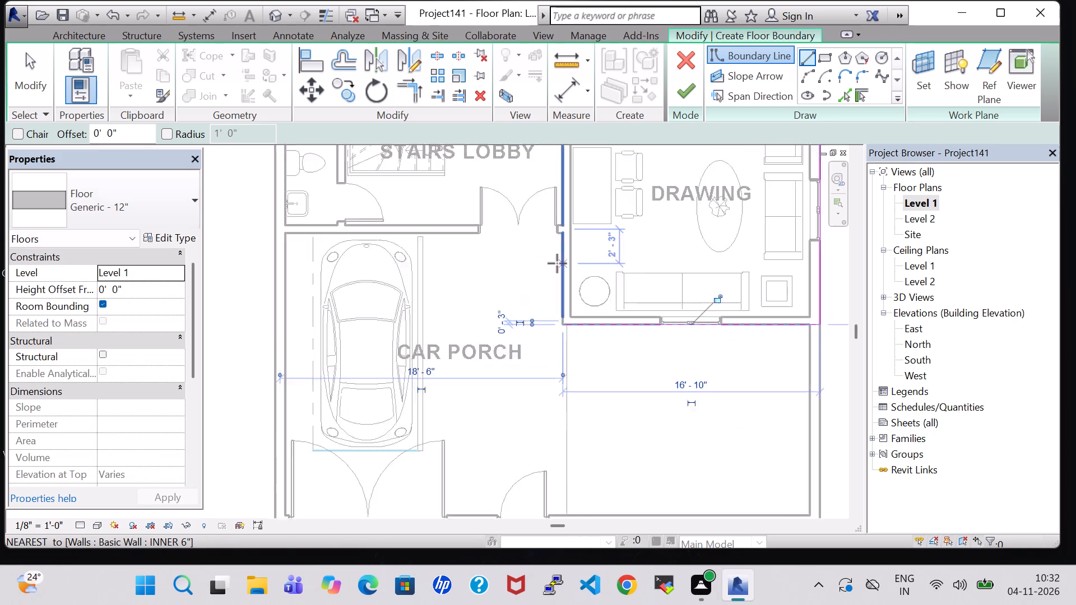
scroll(557, 263, "up", 1)
left_click(567, 357)
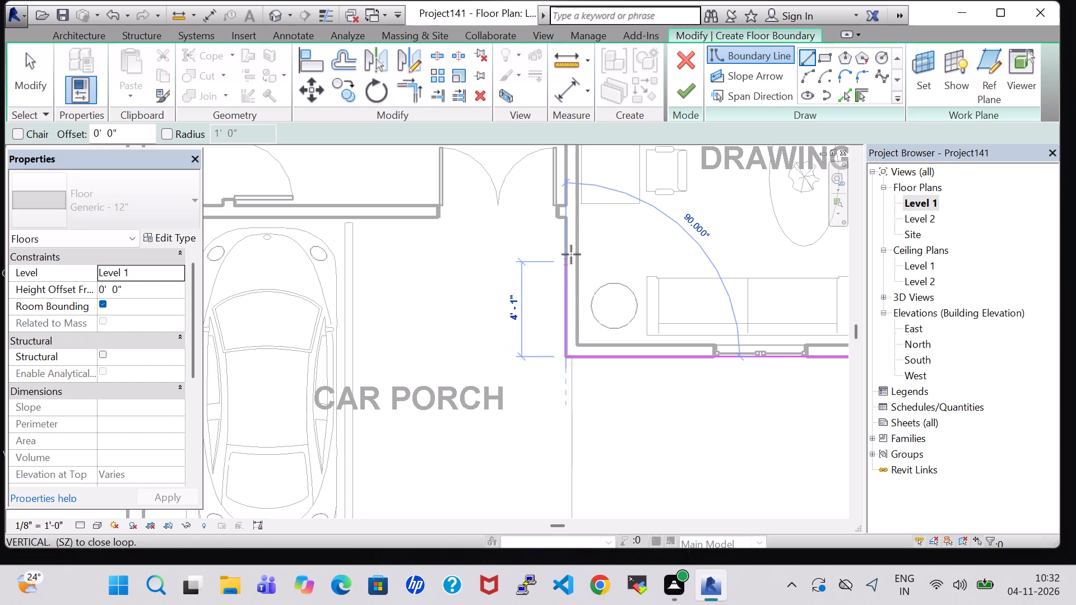
left_click(564, 218)
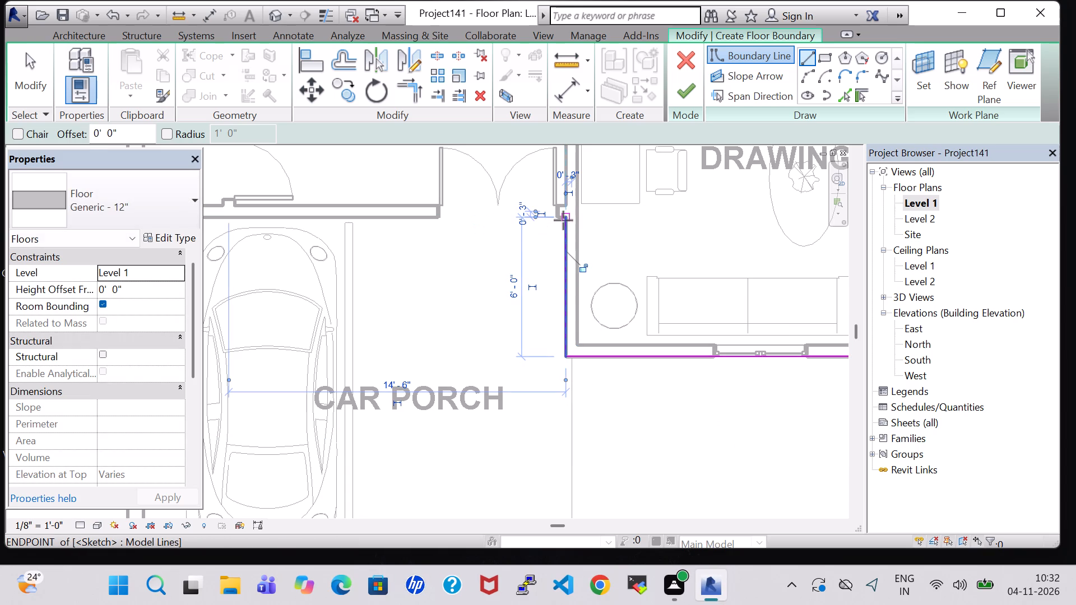
Continue the floor boundary from the drawing room's porch-side wall along the stairs lobby's front wall to the opposite exterior wall's outer face.
left_click(568, 218)
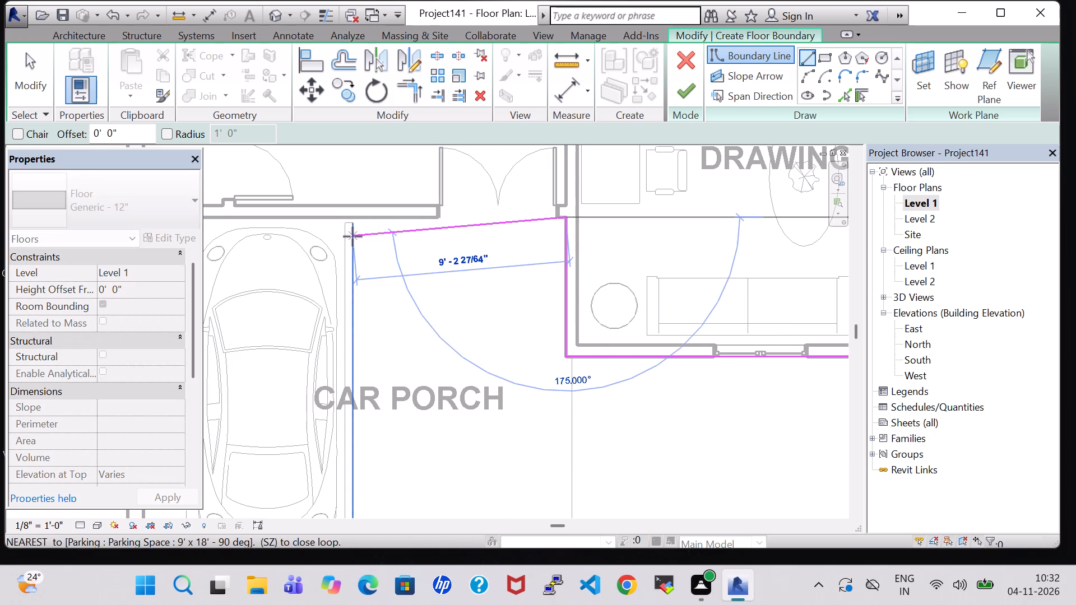
middle_click_drag(351, 223, 647, 242)
scroll(646, 241, "up", 1)
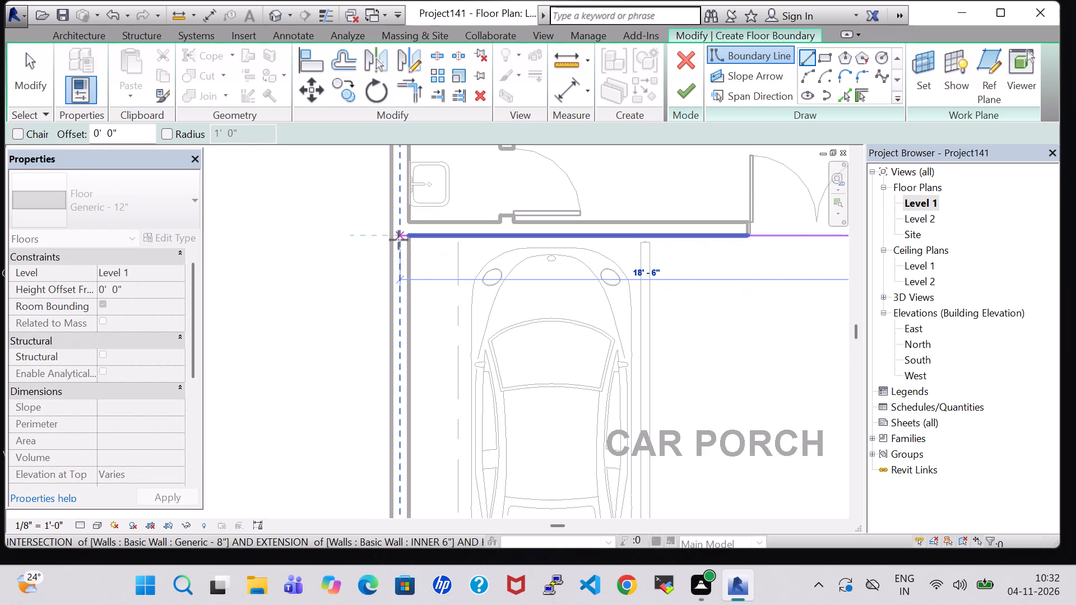
left_click(392, 239)
Close the floor boundary along the outer wall beside the stairs, kitchen and bedroom to the rear corner, and finish the floor.
left_click(391, 238)
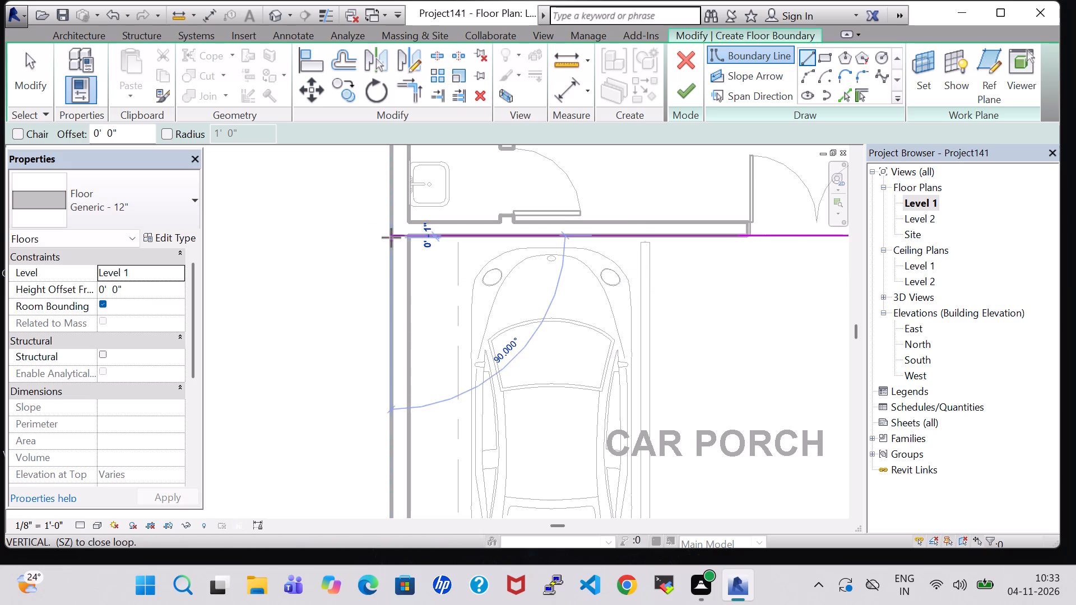
scroll(390, 192, "down", 4)
middle_click_drag(390, 192, 373, 278)
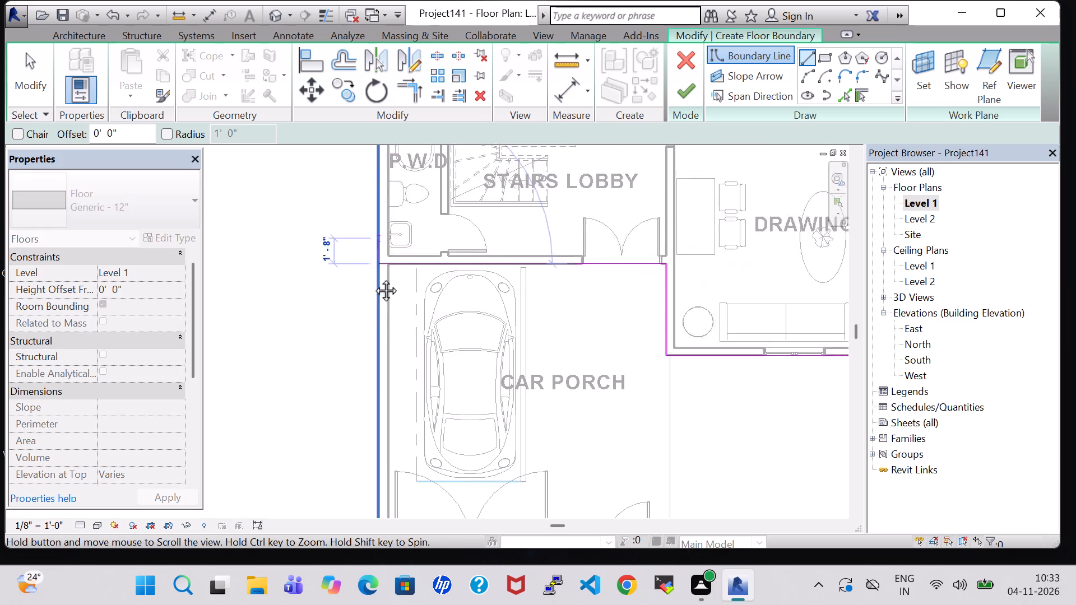
middle_click_drag(373, 278, 371, 489)
middle_click_drag(369, 210, 353, 464)
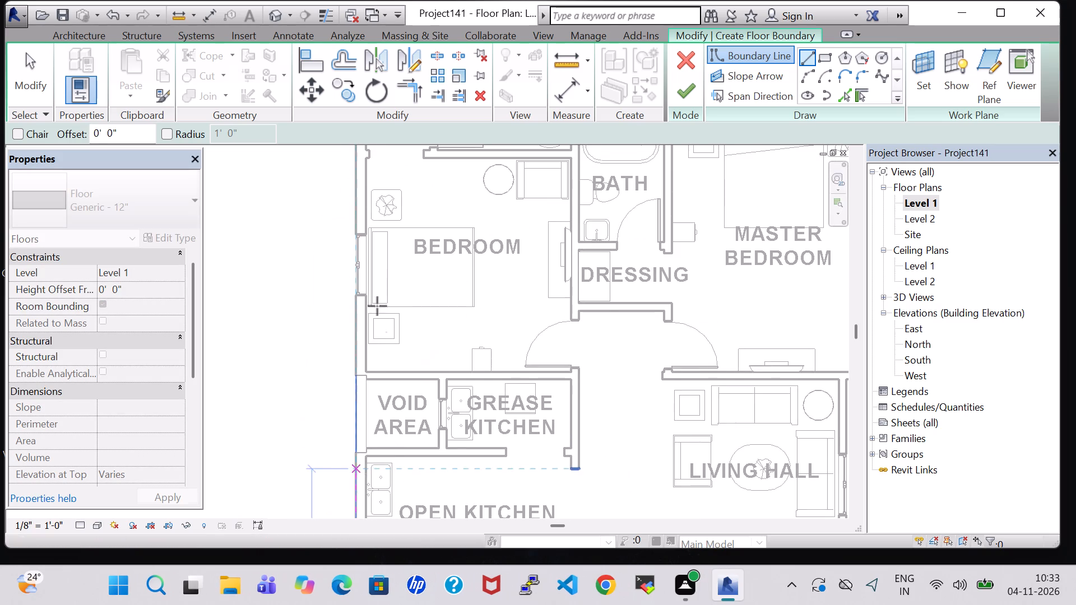
middle_click_drag(360, 194, 363, 420)
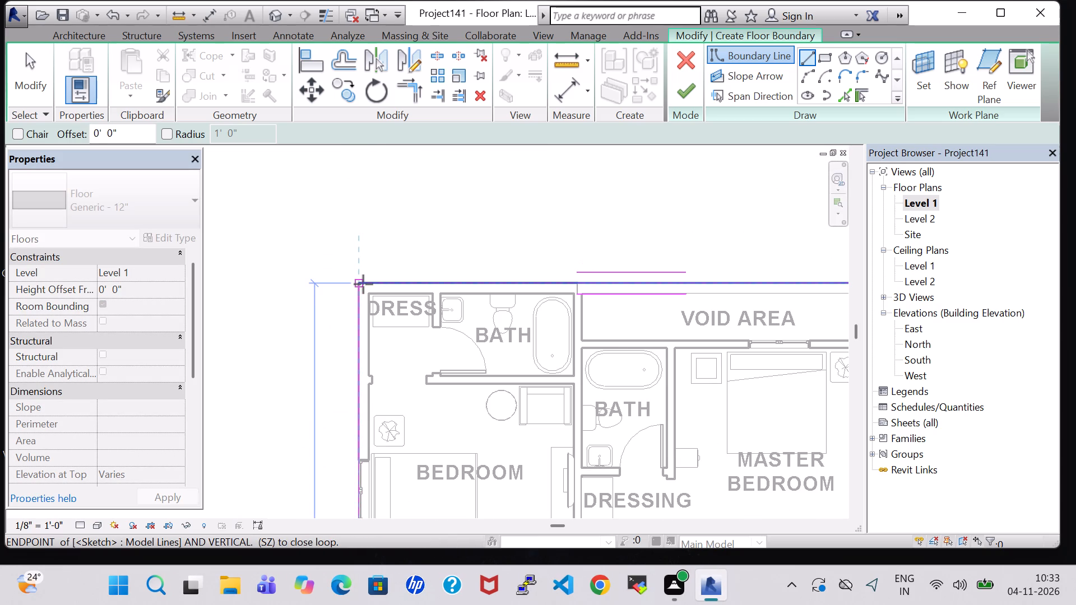
left_click(363, 284)
left_click(679, 90)
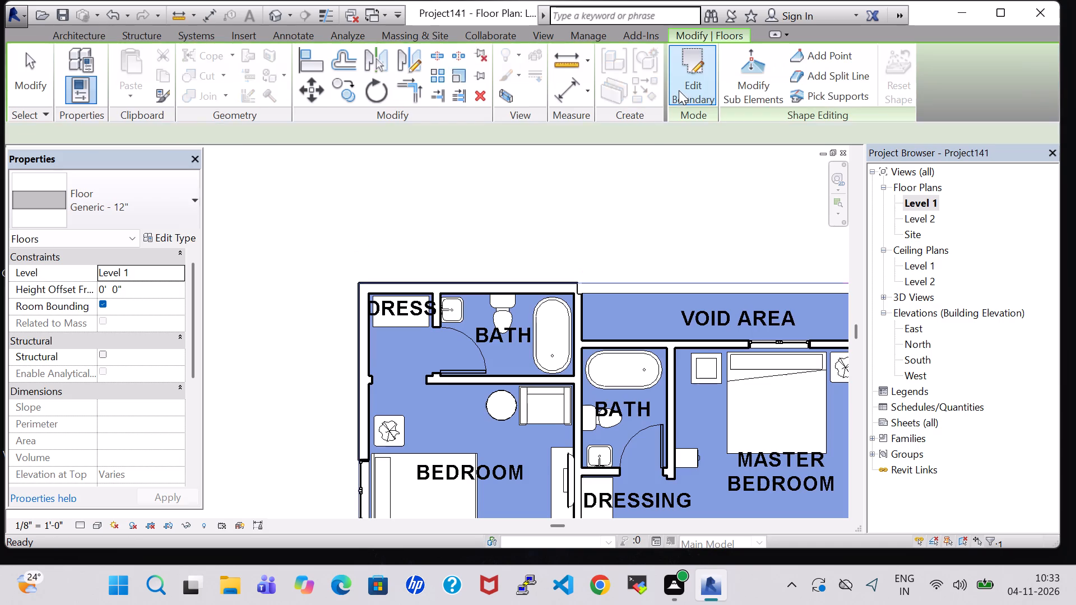
Inspect the new floor in the 3D view from above and from the front, across the rooms, car porch and front wall.
left_click(276, 16)
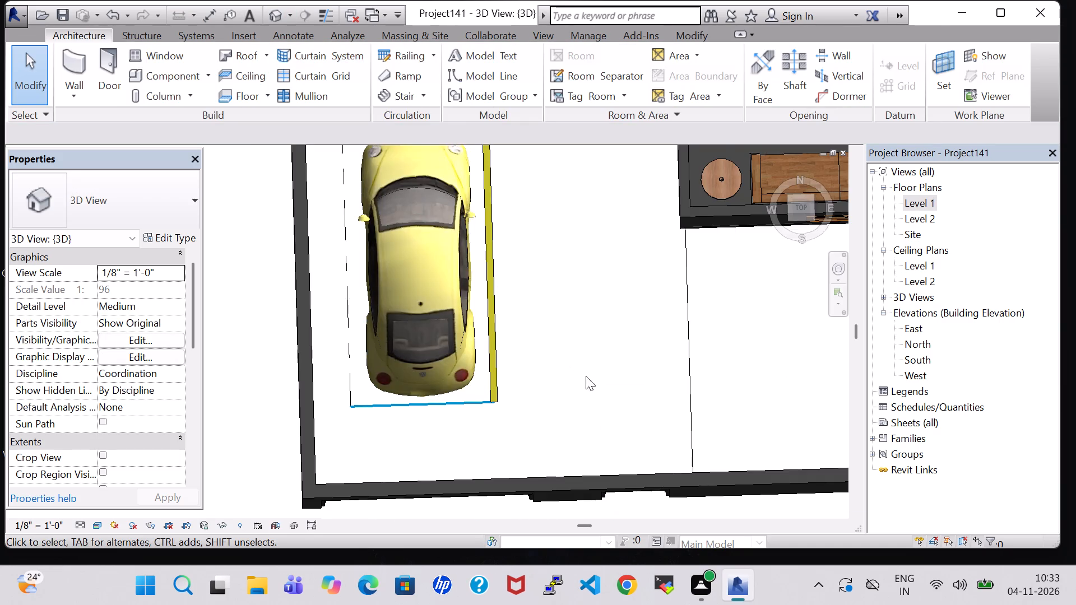
scroll(595, 379, "down", 5)
middle_click_drag(684, 374, 659, 350)
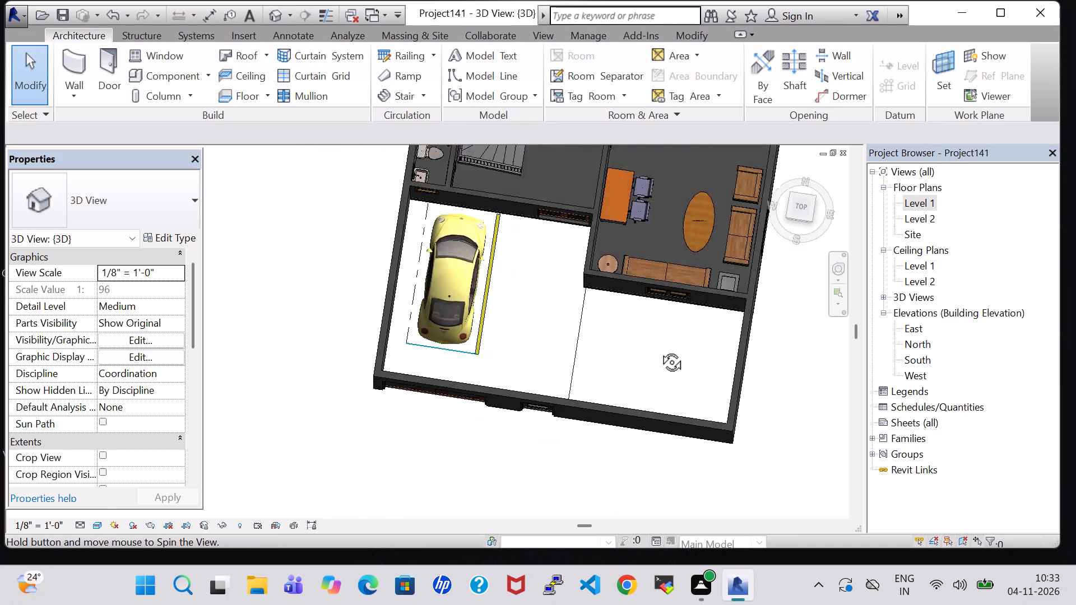
middle_click_drag(659, 350, 673, 253)
middle_click_drag(562, 222, 572, 384)
middle_click_drag(578, 372, 584, 300, "shift")
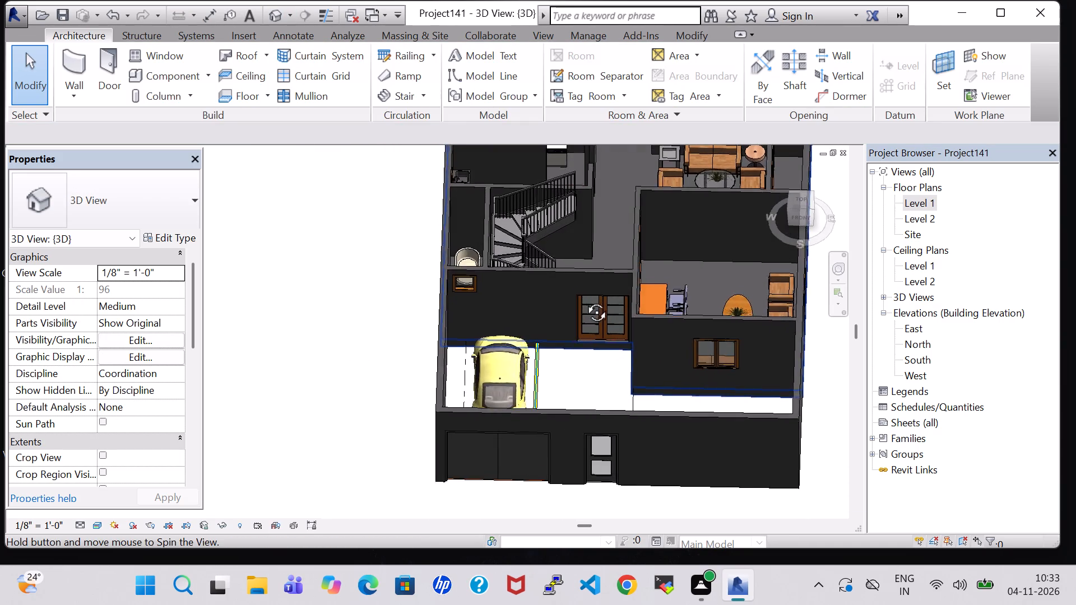
middle_click_drag(584, 300, 583, 277, "shift")
scroll(598, 274, "up", 4)
middle_click_drag(601, 237, 587, 424)
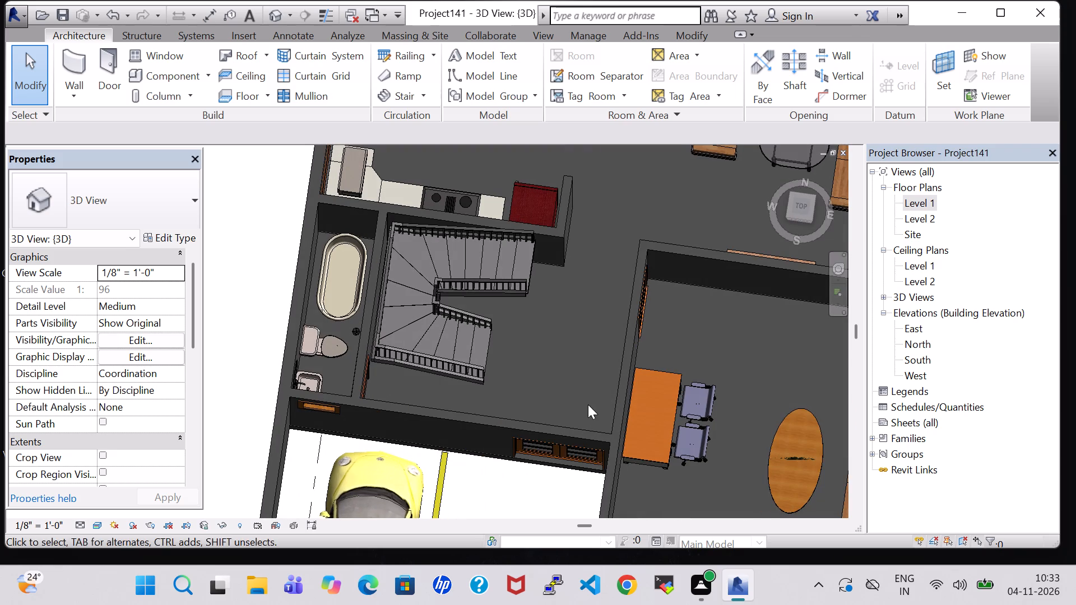
middle_click_drag(604, 332, 585, 380, "shift")
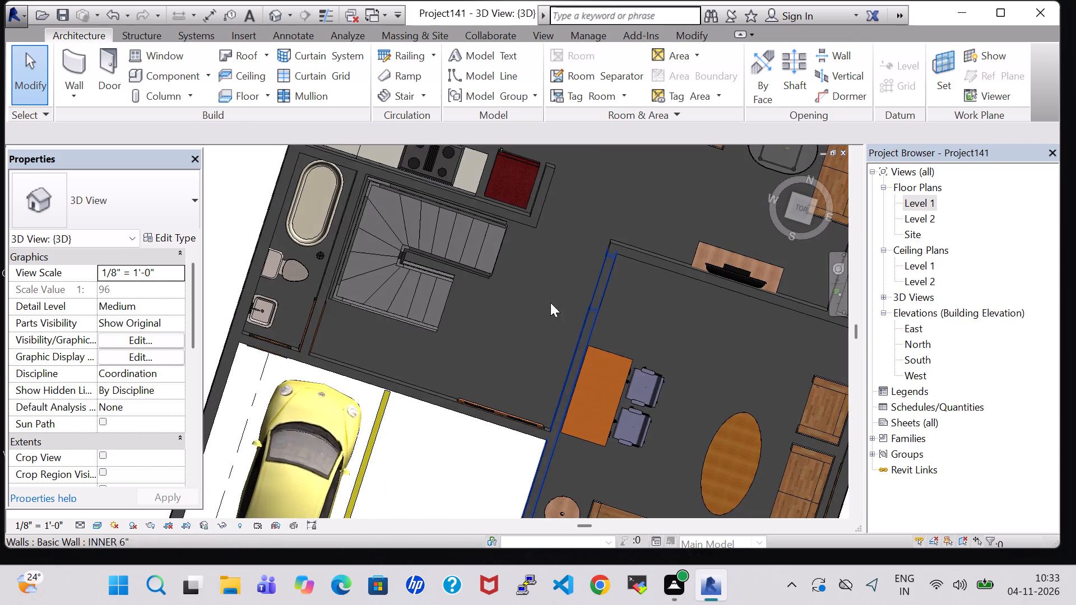
middle_click_drag(523, 258, 467, 491)
scroll(480, 310, "down", 4)
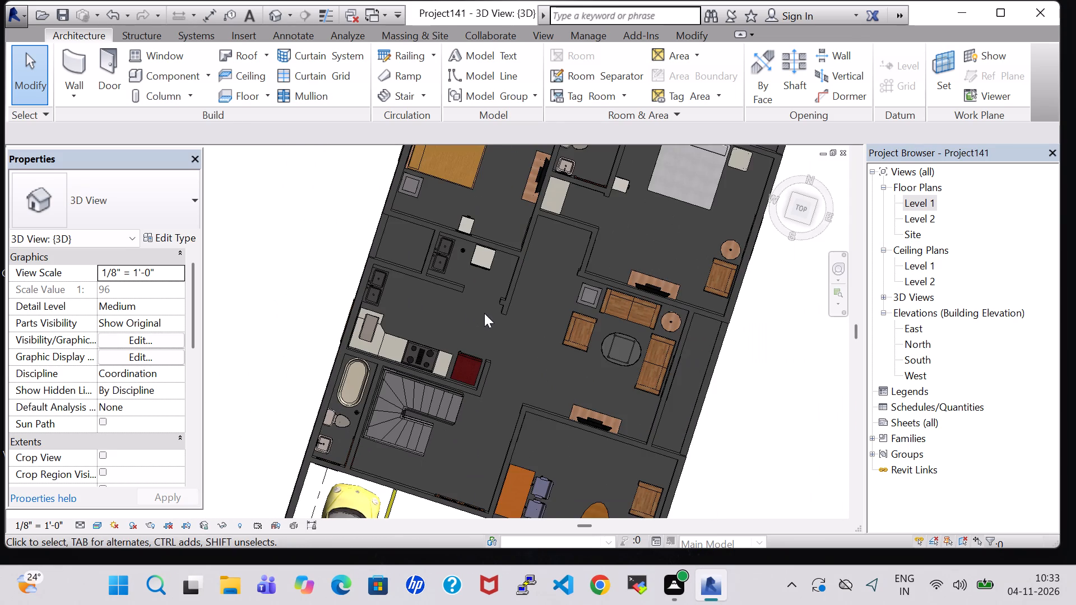
middle_click_drag(560, 213, 493, 349)
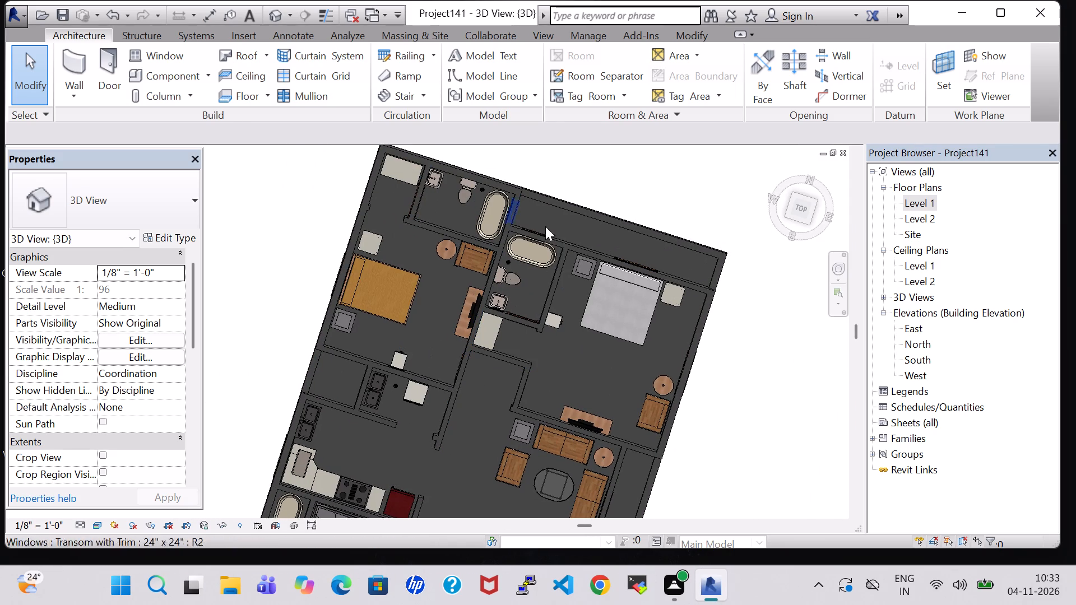
middle_click_drag(582, 358, 655, 215)
middle_click_drag(663, 413, 663, 355)
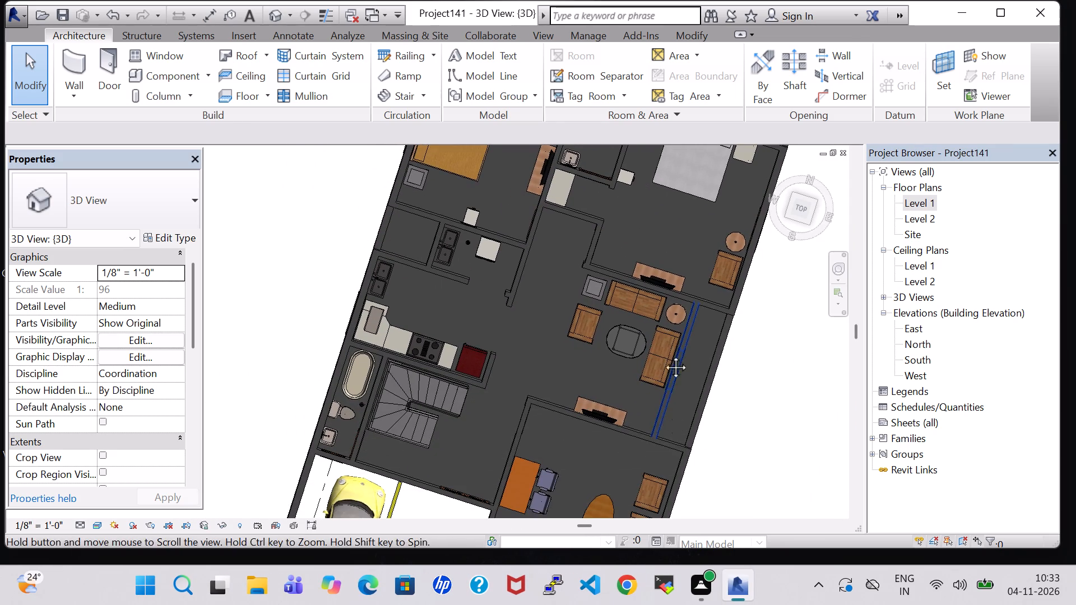
middle_click_drag(663, 355, 680, 300)
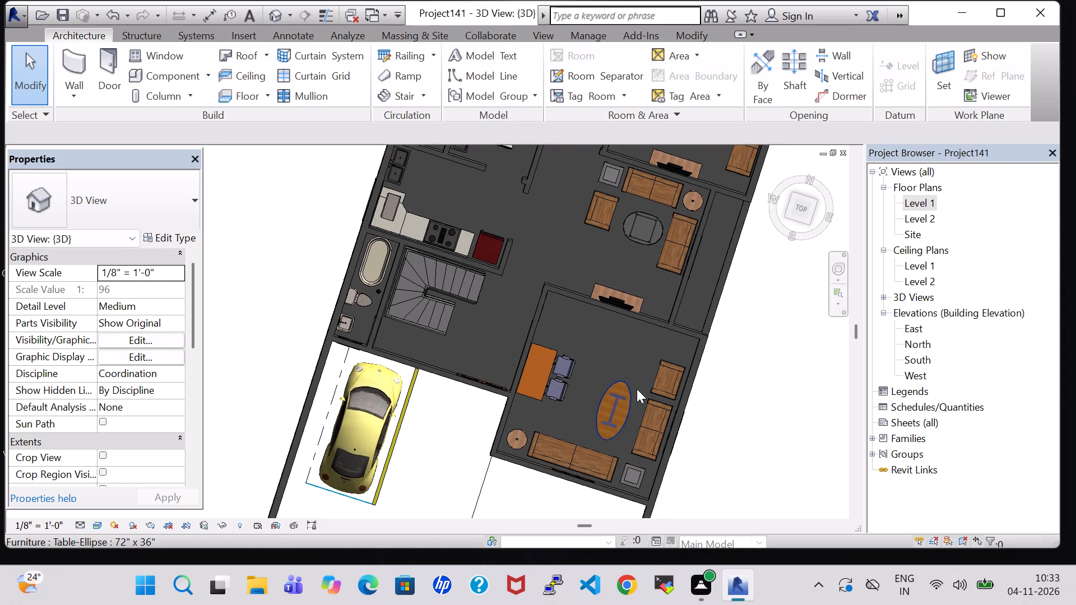
middle_click_drag(578, 389, 623, 276, "shift")
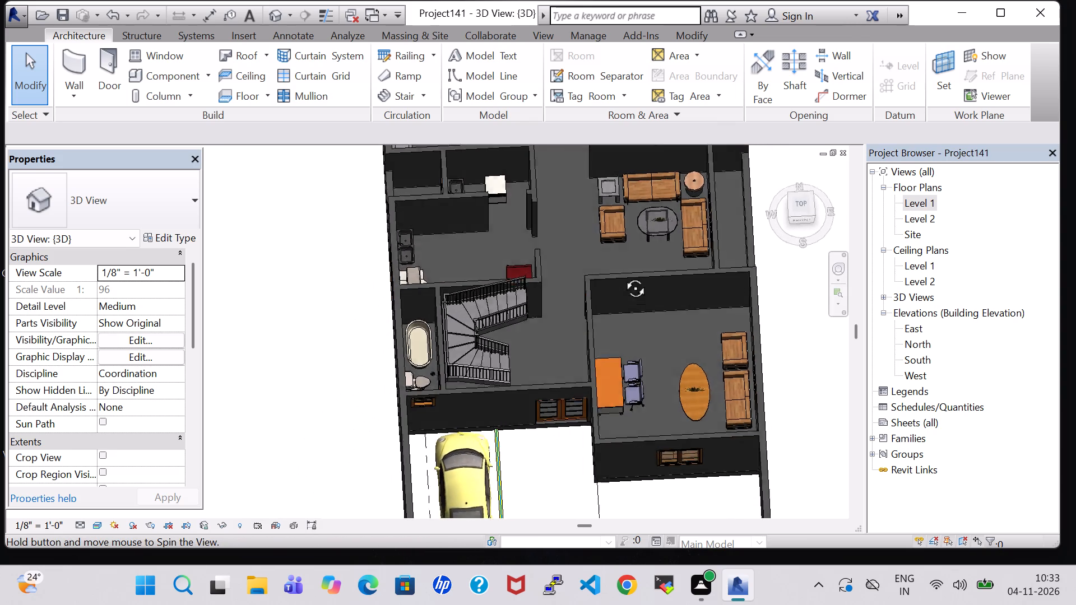
middle_click_drag(623, 276, 623, 274, "shift")
middle_click_drag(697, 374, 669, 282, "shift")
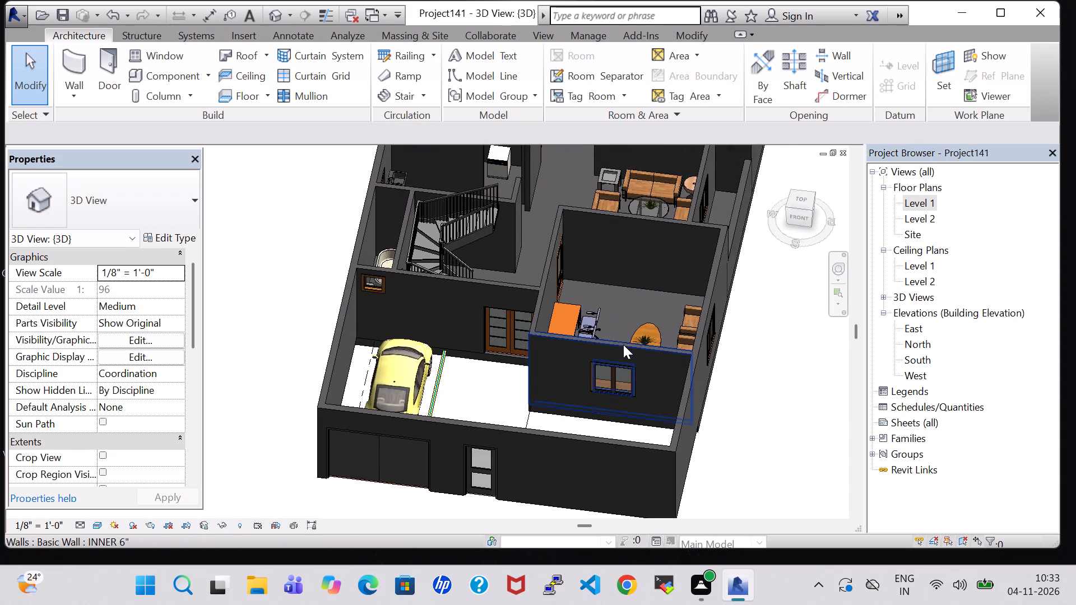
middle_click_drag(623, 345, 646, 282, "shift")
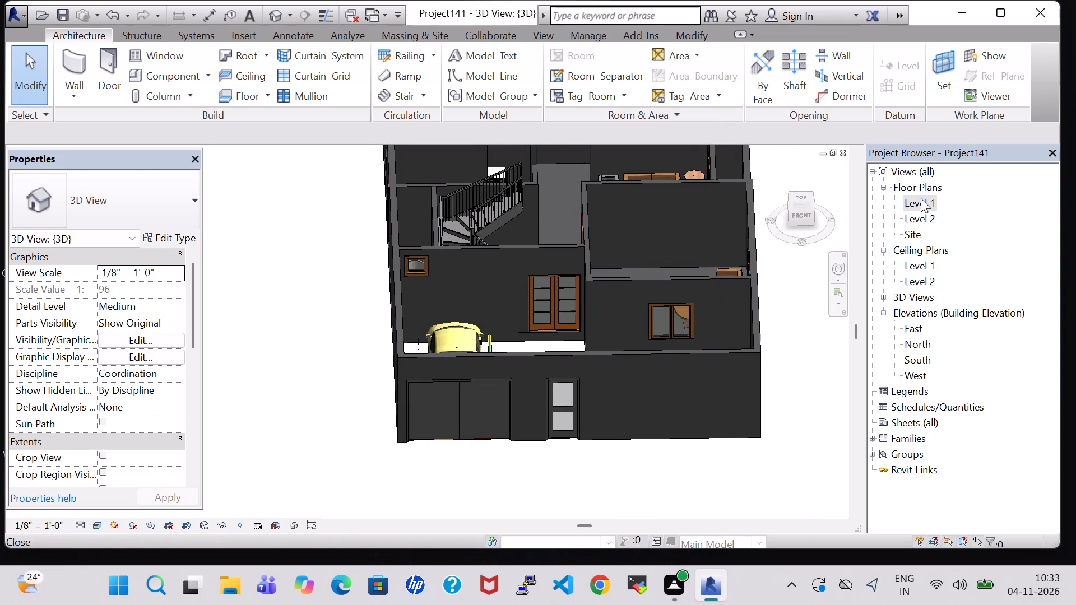
Return to the Level 1 floor plan at the front boundary wall and save the project.
double_click(922, 199)
scroll(525, 424, "down", 4)
middle_click_drag(523, 423, 485, 246)
middle_click_drag(551, 448, 486, 356)
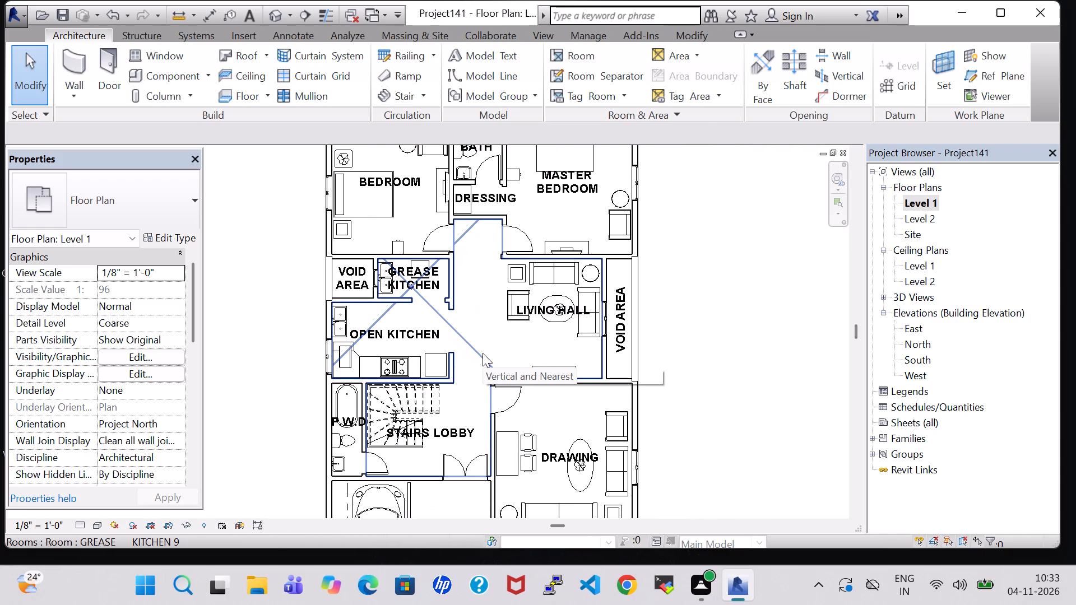
scroll(483, 361, "down", 4)
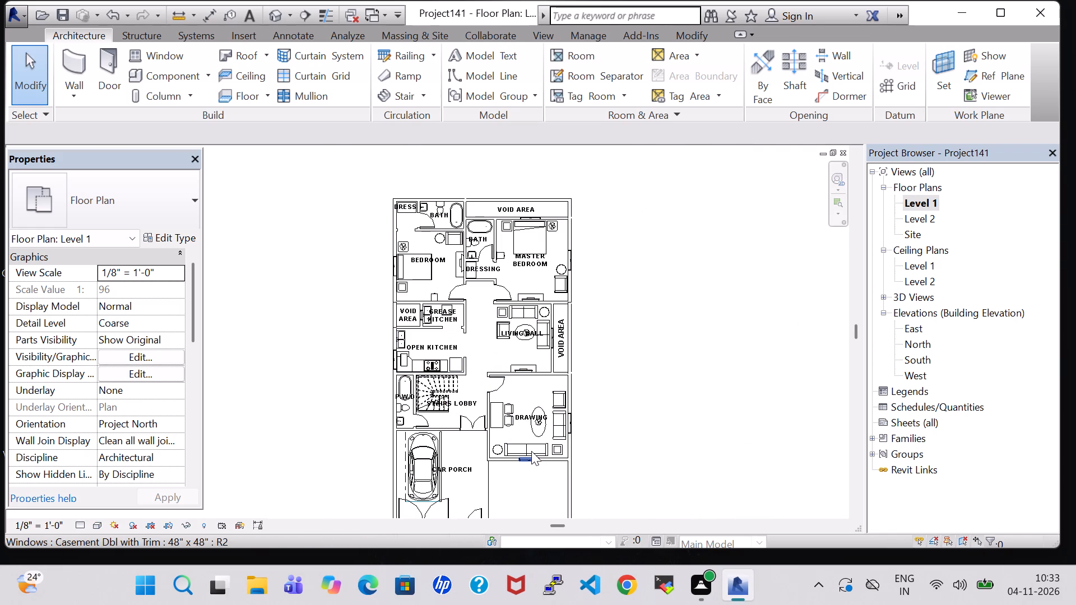
middle_click_drag(605, 493, 597, 264)
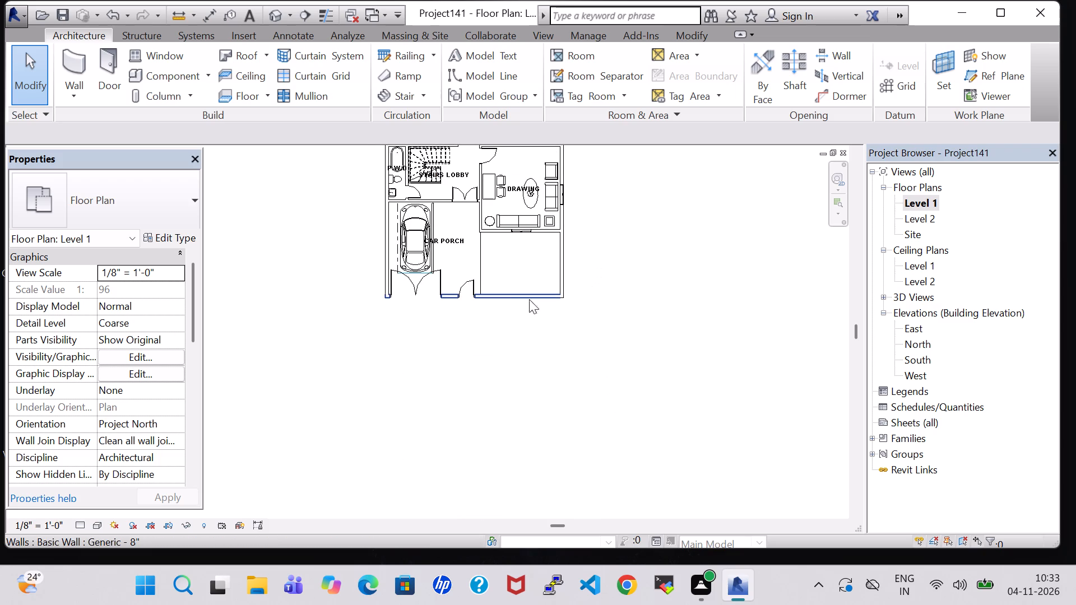
scroll(498, 297, "up", 11)
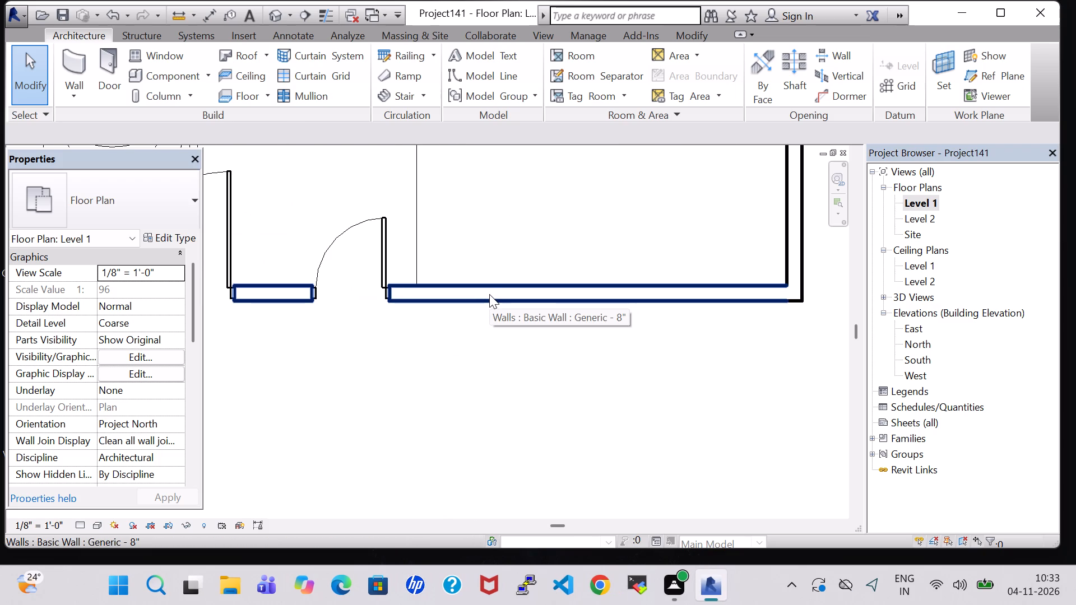
left_click(478, 361)
left_click(404, 287)
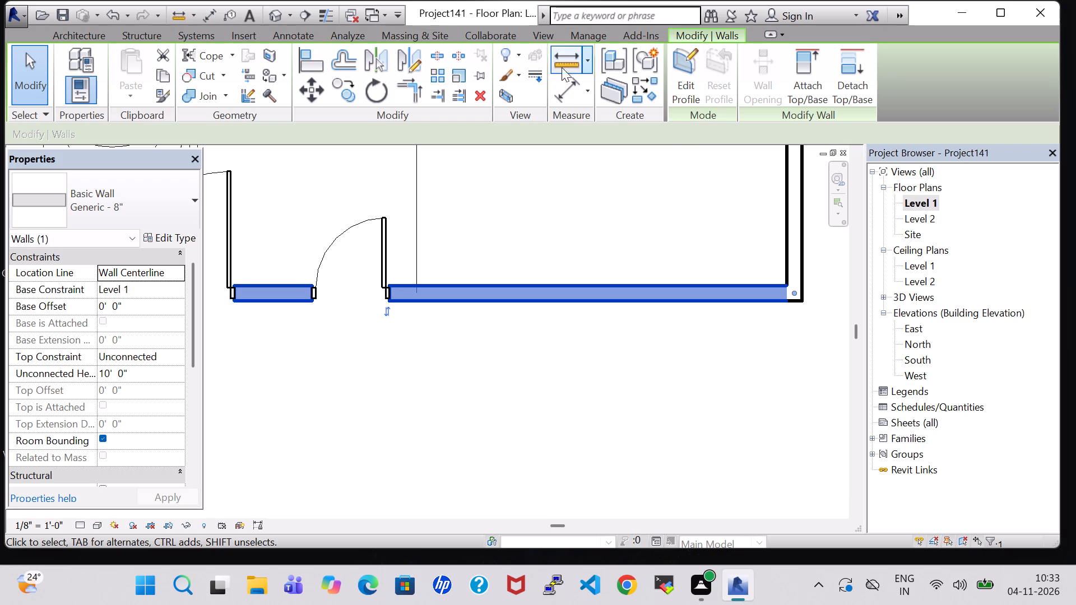
left_click(453, 54)
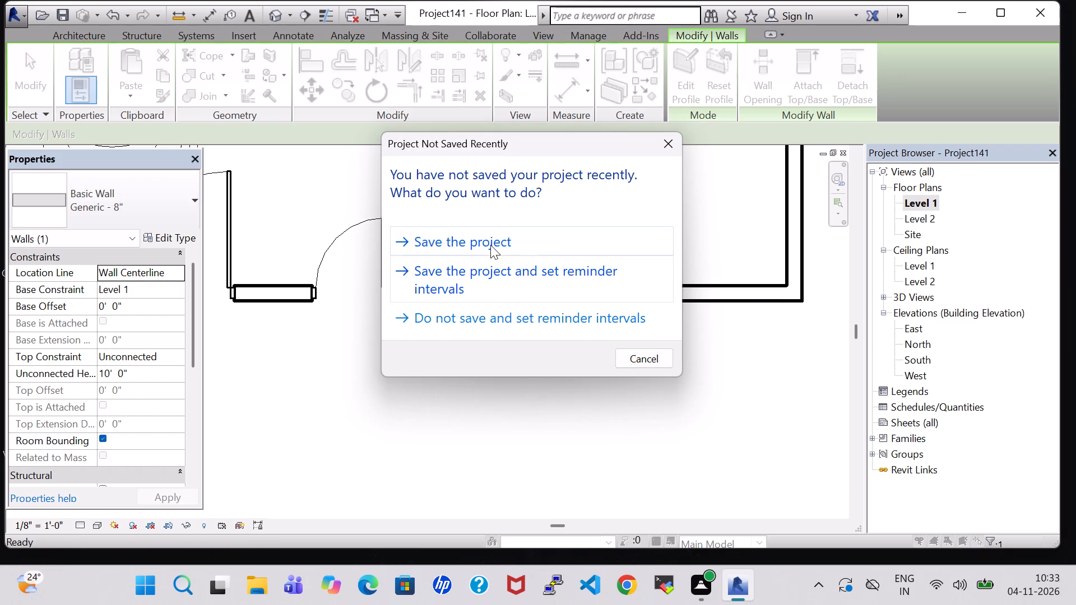
left_click(489, 245)
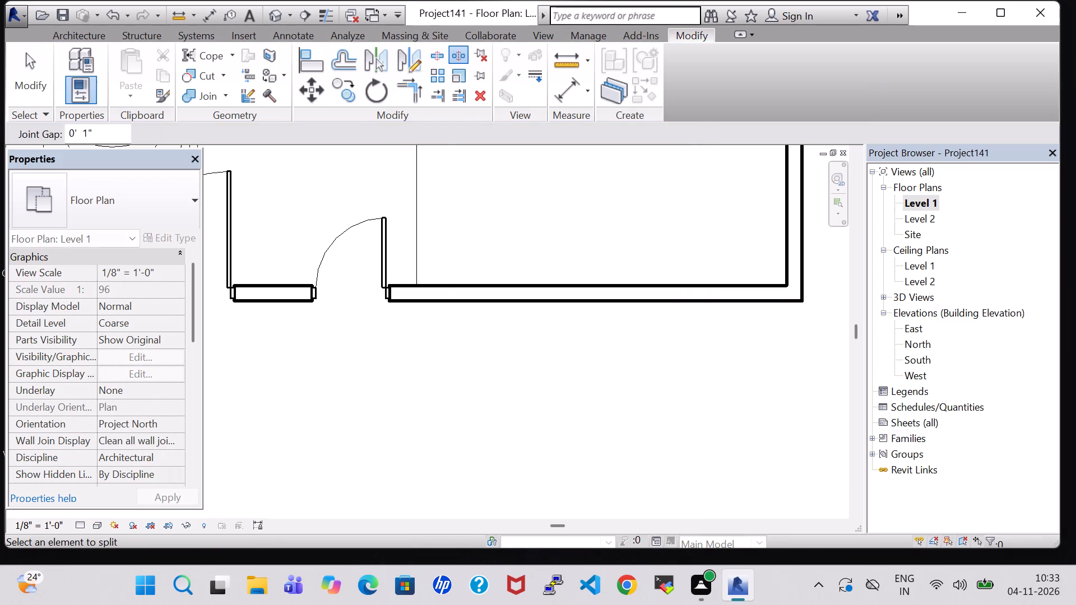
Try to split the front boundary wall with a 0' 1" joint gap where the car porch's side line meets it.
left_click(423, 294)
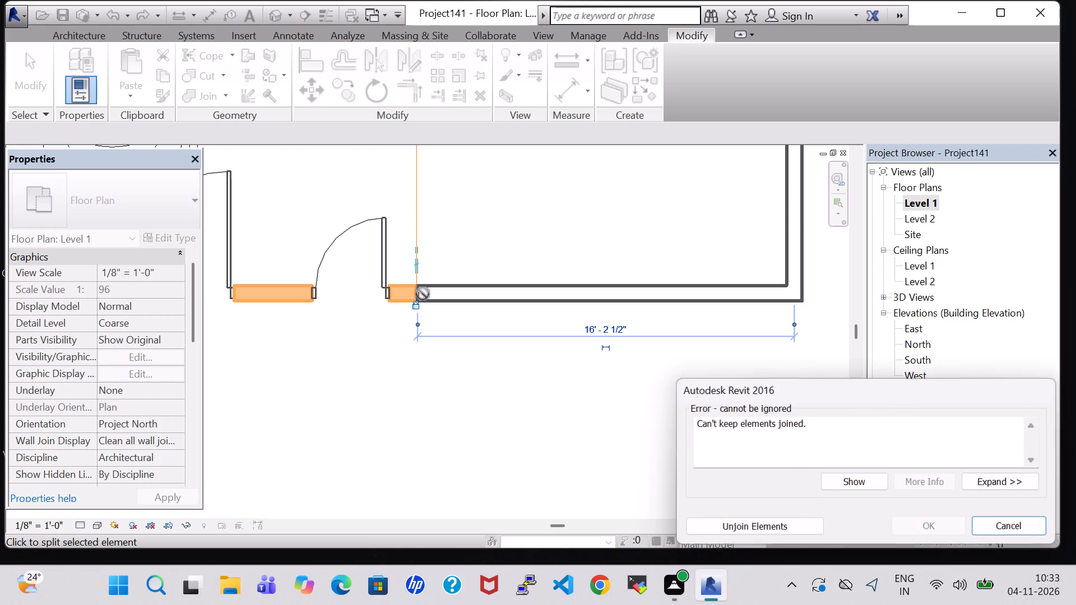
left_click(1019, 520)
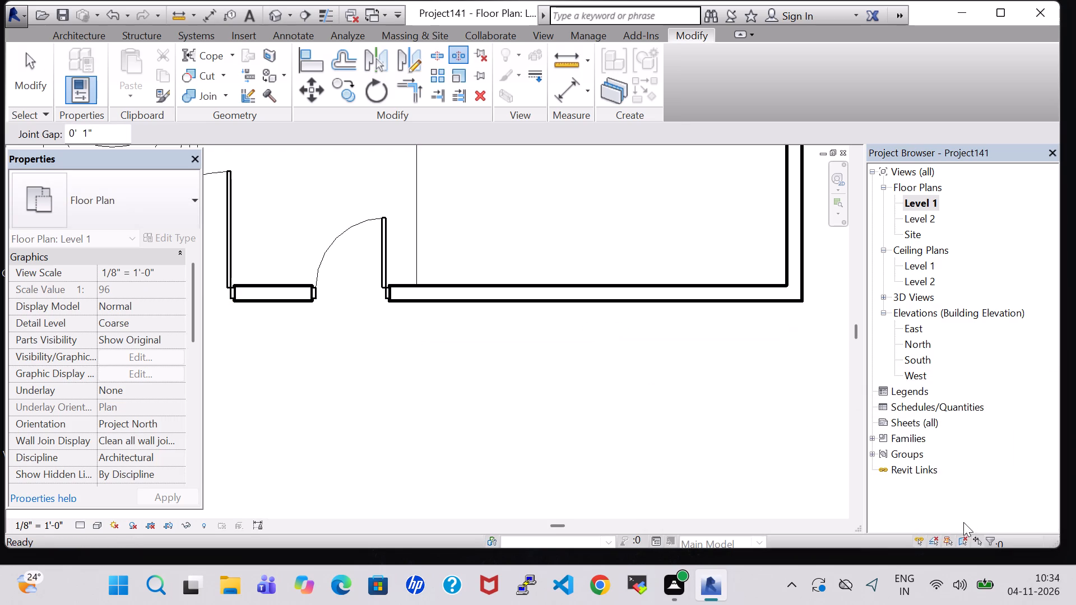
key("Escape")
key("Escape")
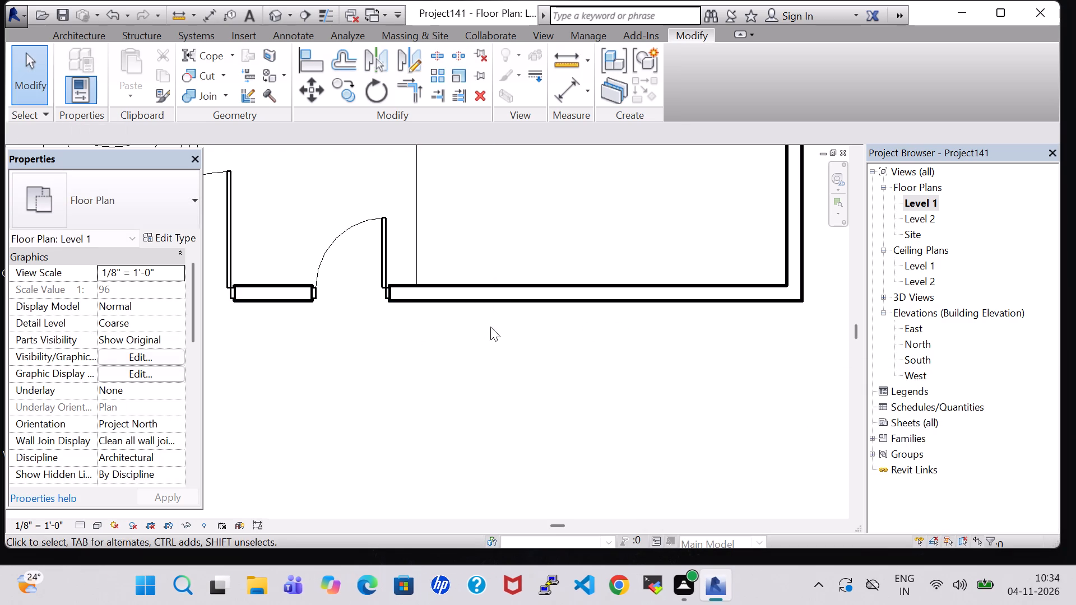
Split the front boundary wall without a gap at the car porch's side line, making the segment to the far corner 16' 3" long.
left_click(499, 298)
left_click(504, 364)
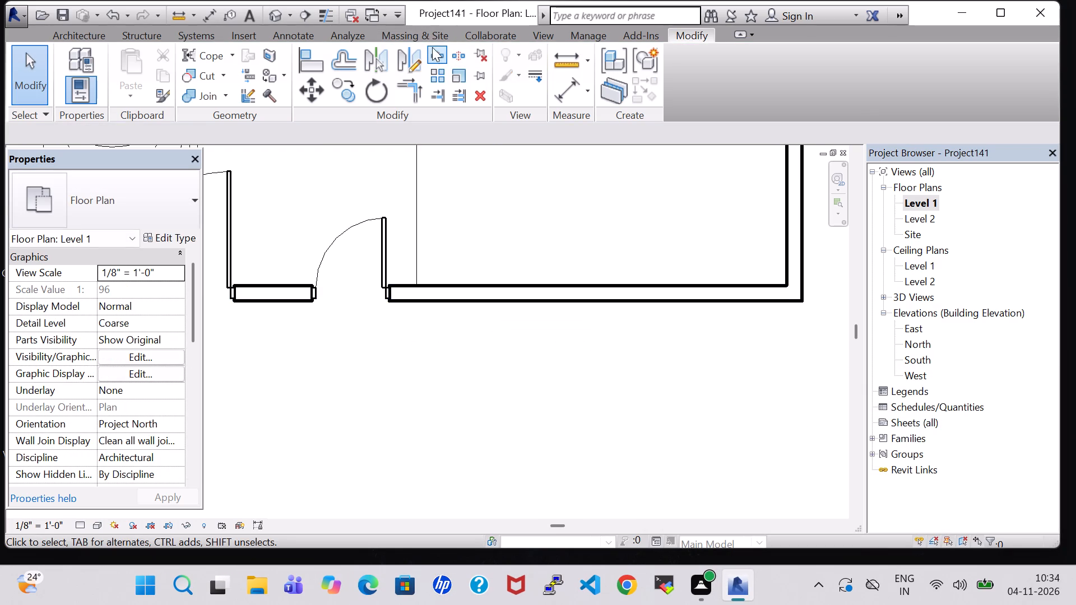
left_click(437, 51)
left_click(419, 294)
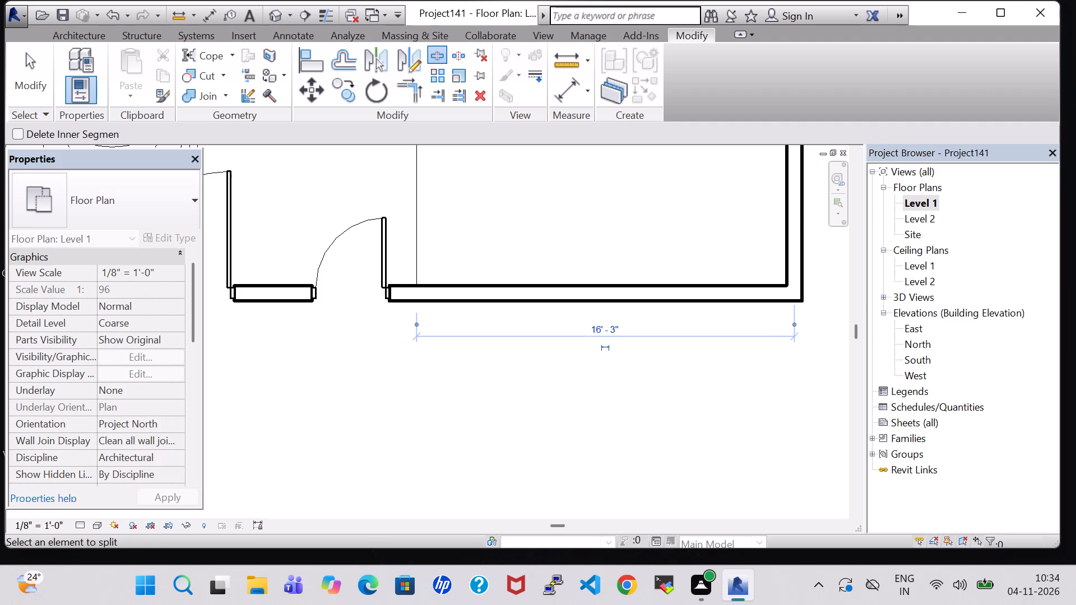
key("Escape")
key("Escape")
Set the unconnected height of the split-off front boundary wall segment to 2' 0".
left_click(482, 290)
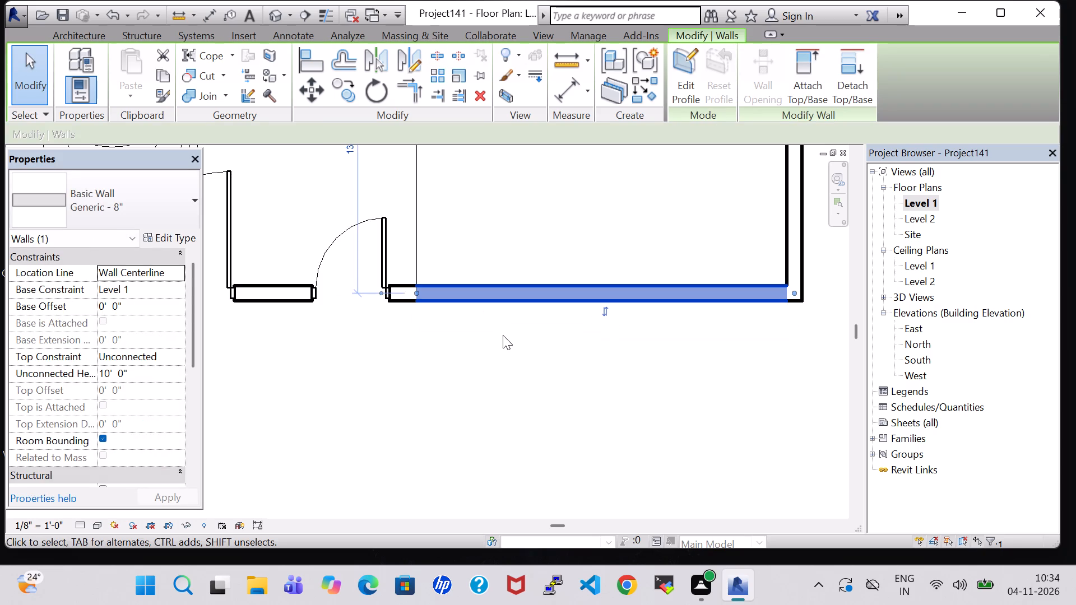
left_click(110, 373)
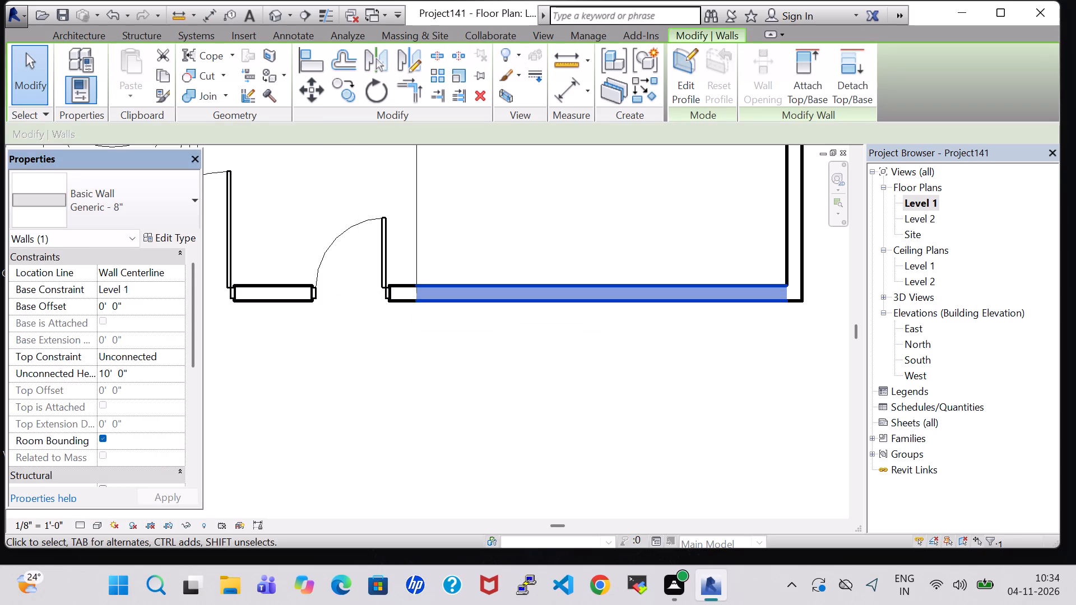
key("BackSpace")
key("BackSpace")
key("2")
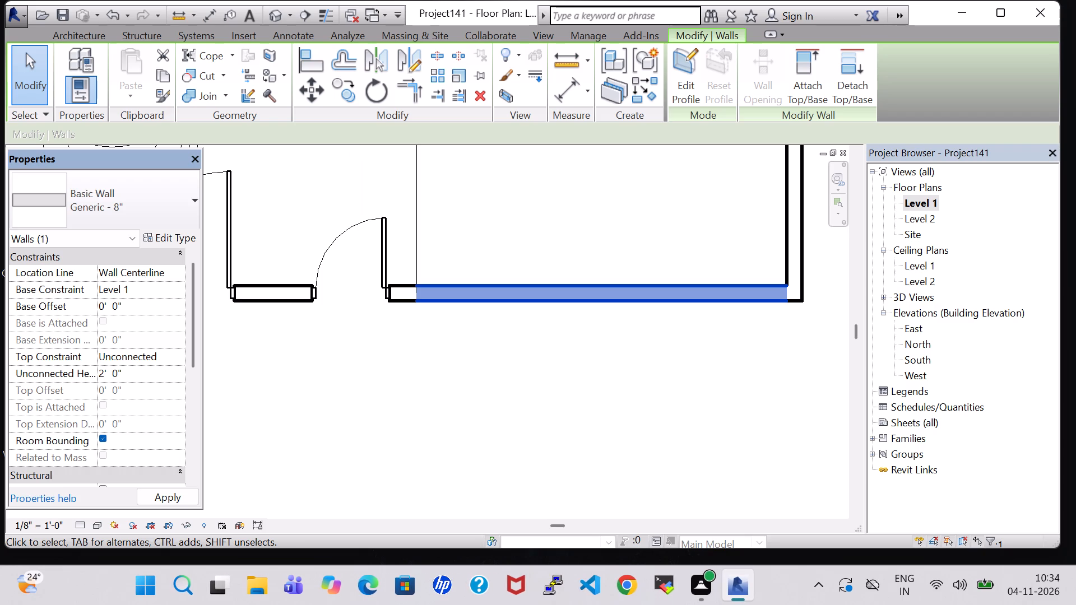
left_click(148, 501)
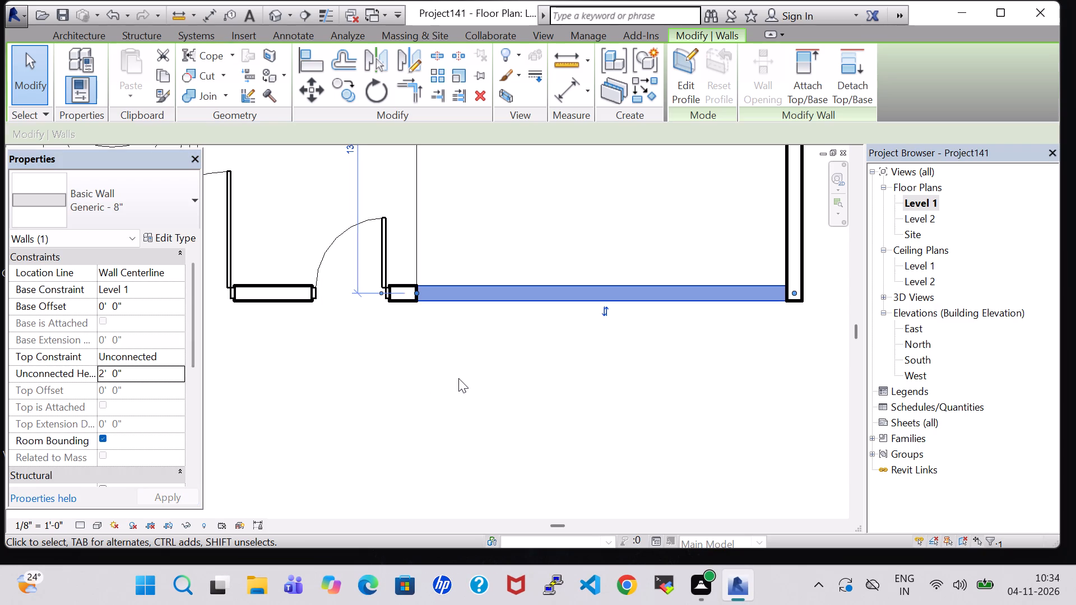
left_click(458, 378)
Split the side boundary wall with a joint gap in line with the drawing room's front wall, making the front segment about 13' 0 1/2" long.
middle_click_drag(655, 364, 410, 565)
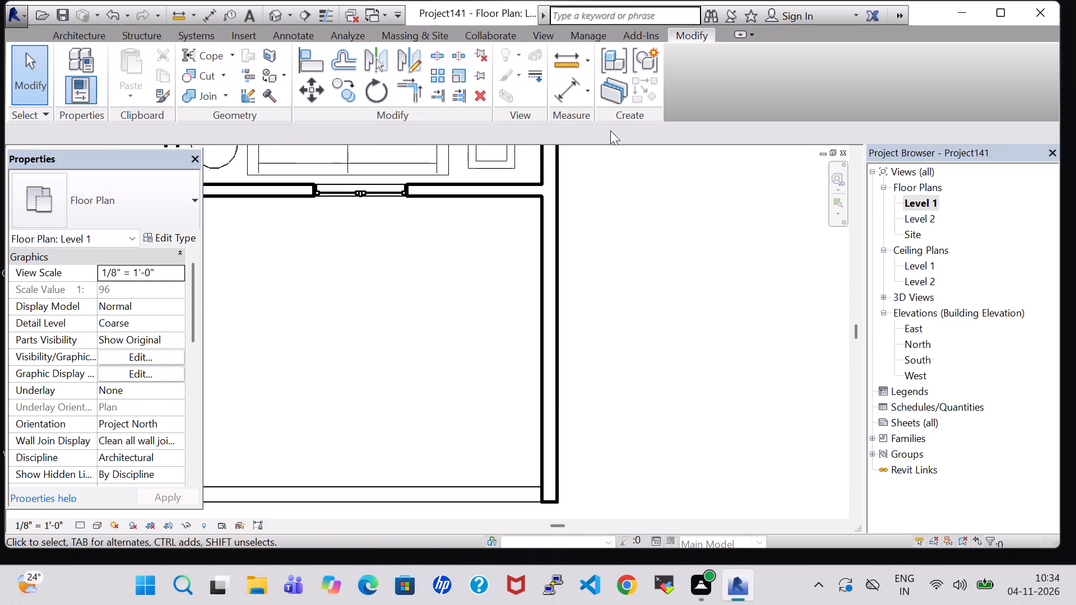
left_click(452, 55)
left_click(563, 190)
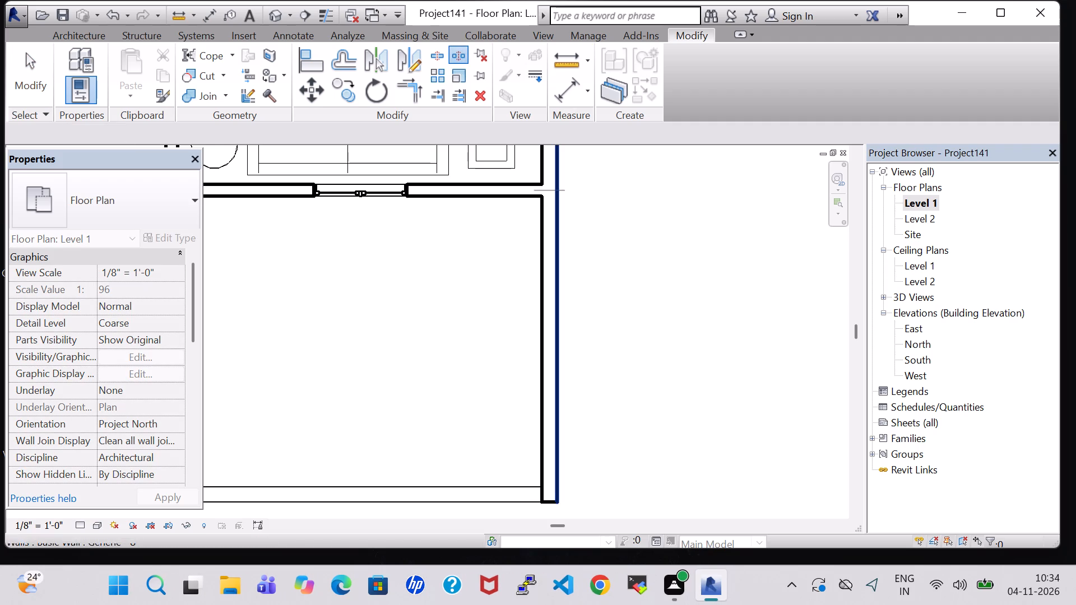
key("Escape")
key("Escape")
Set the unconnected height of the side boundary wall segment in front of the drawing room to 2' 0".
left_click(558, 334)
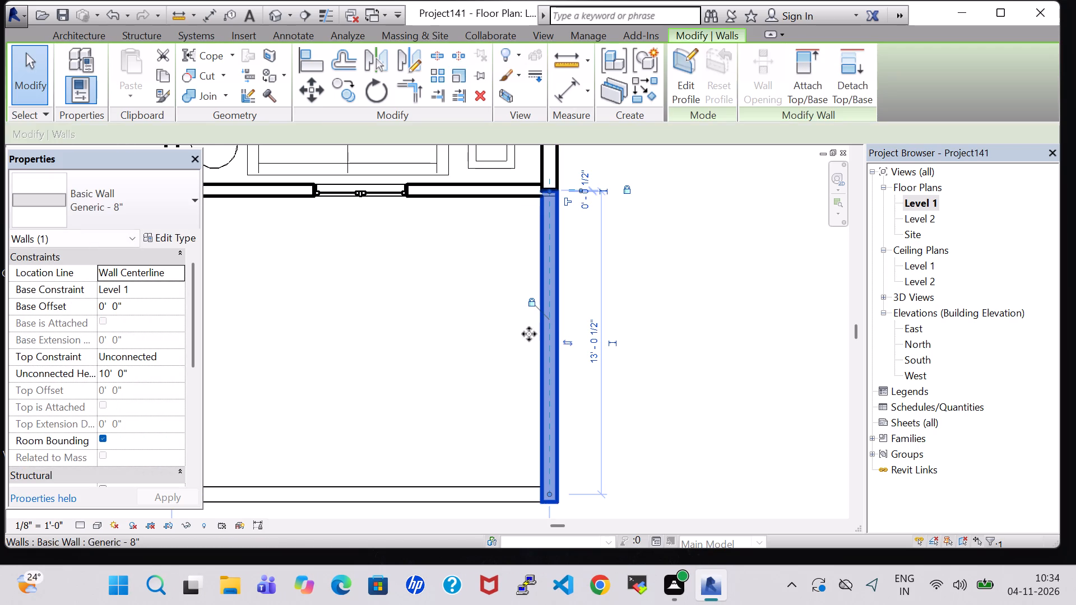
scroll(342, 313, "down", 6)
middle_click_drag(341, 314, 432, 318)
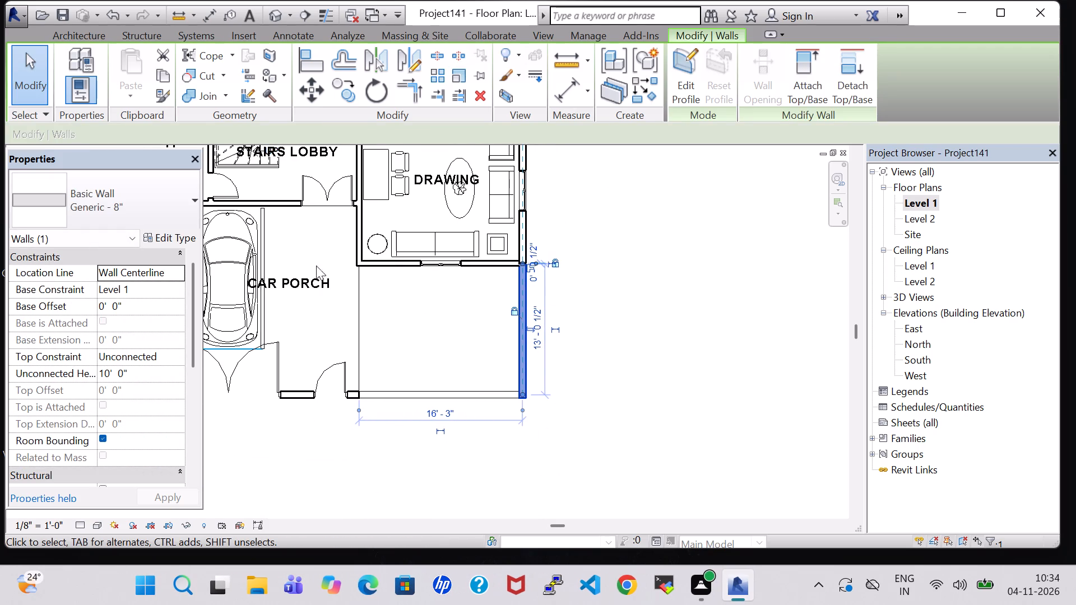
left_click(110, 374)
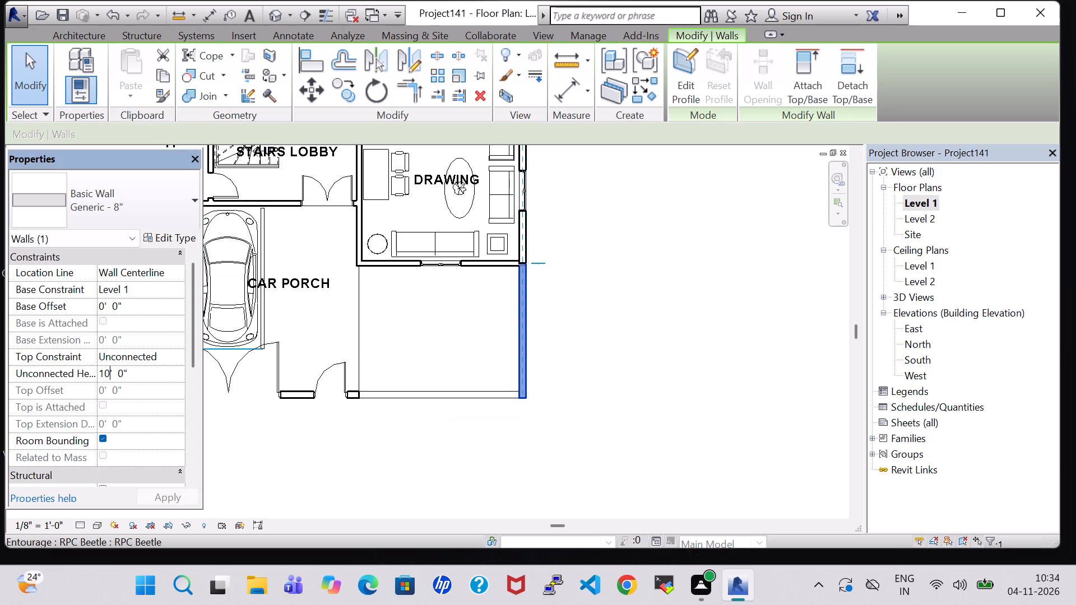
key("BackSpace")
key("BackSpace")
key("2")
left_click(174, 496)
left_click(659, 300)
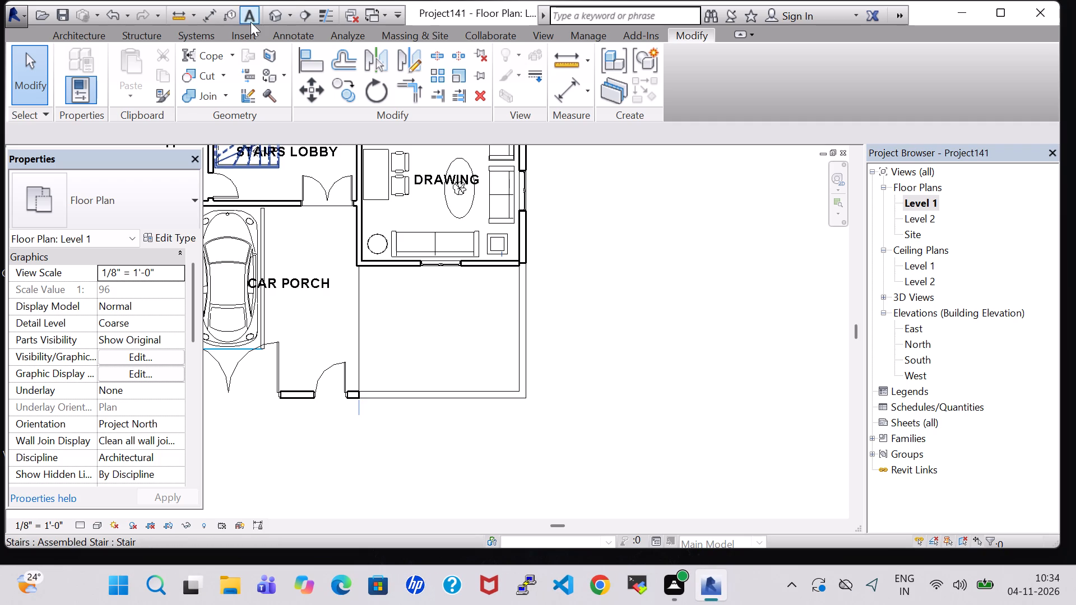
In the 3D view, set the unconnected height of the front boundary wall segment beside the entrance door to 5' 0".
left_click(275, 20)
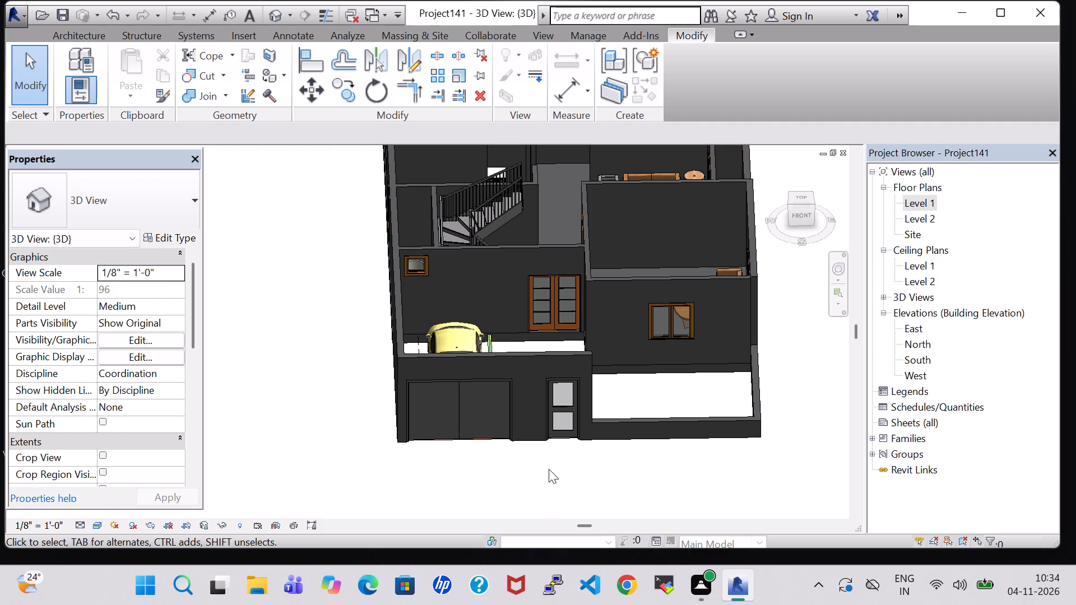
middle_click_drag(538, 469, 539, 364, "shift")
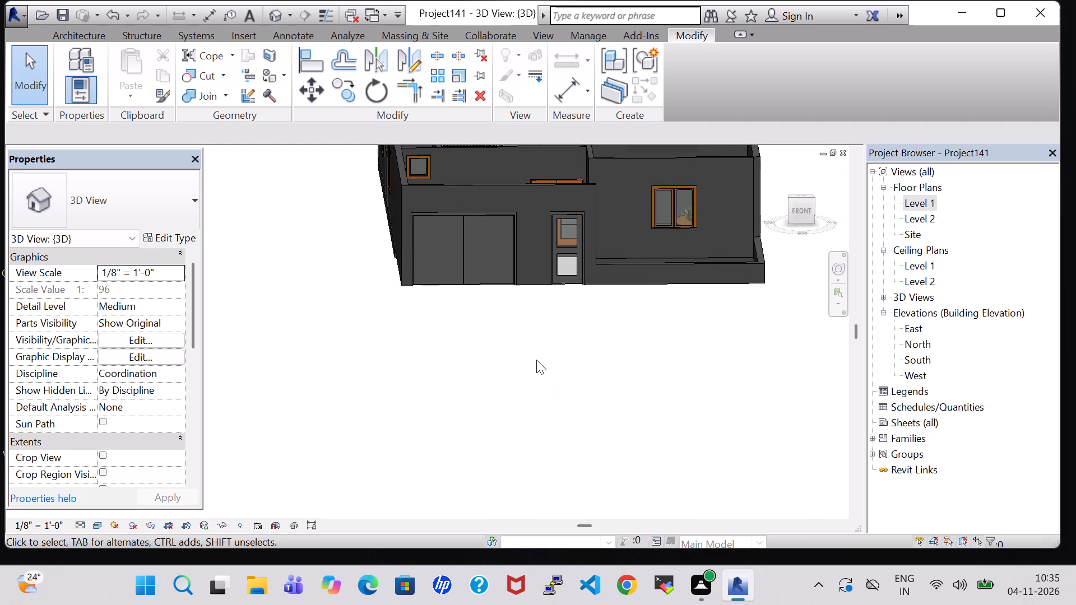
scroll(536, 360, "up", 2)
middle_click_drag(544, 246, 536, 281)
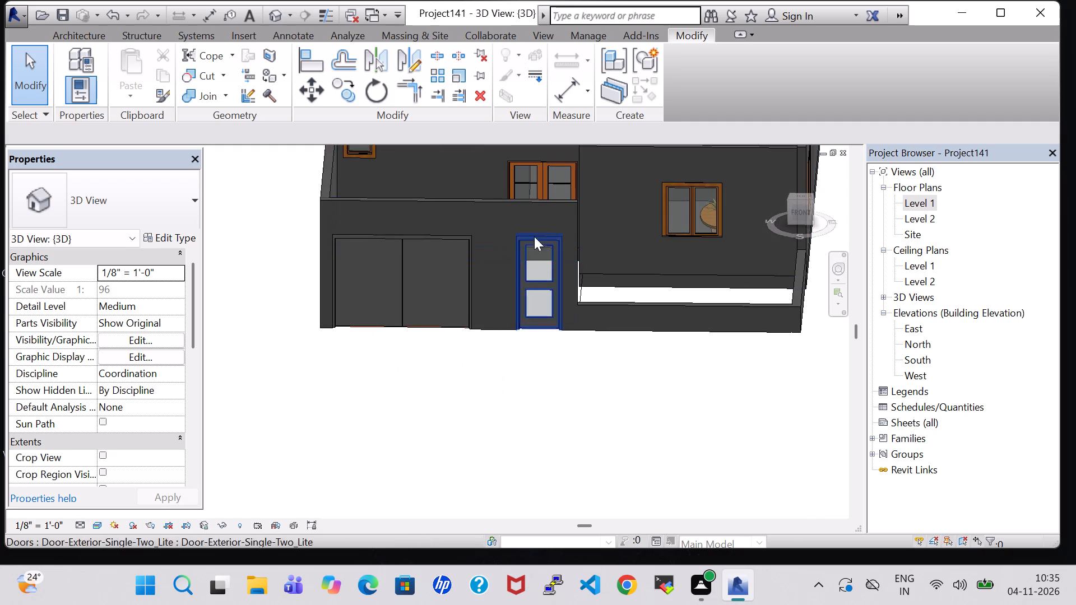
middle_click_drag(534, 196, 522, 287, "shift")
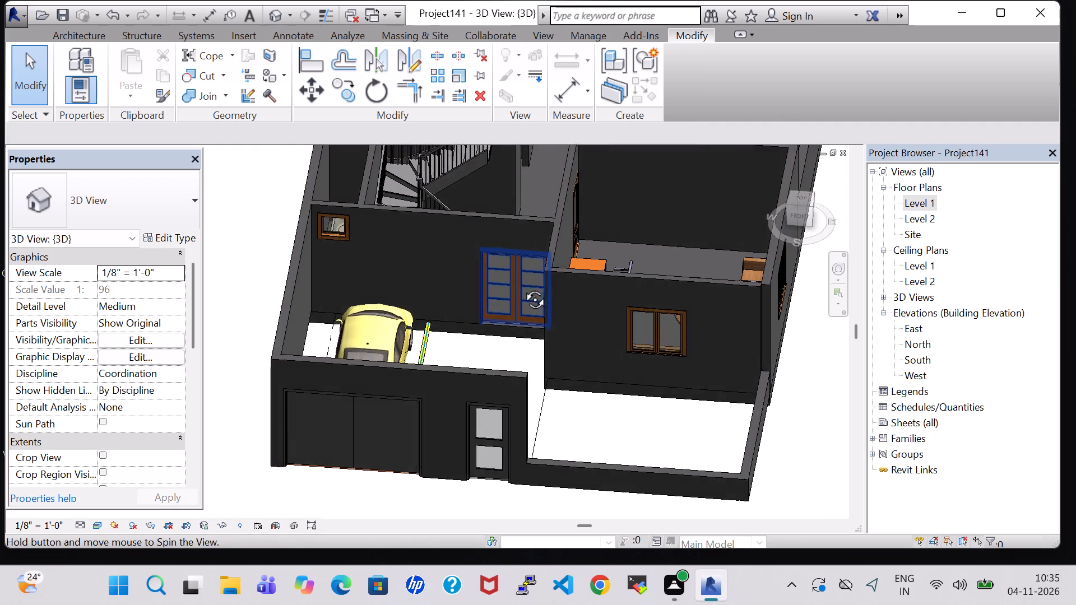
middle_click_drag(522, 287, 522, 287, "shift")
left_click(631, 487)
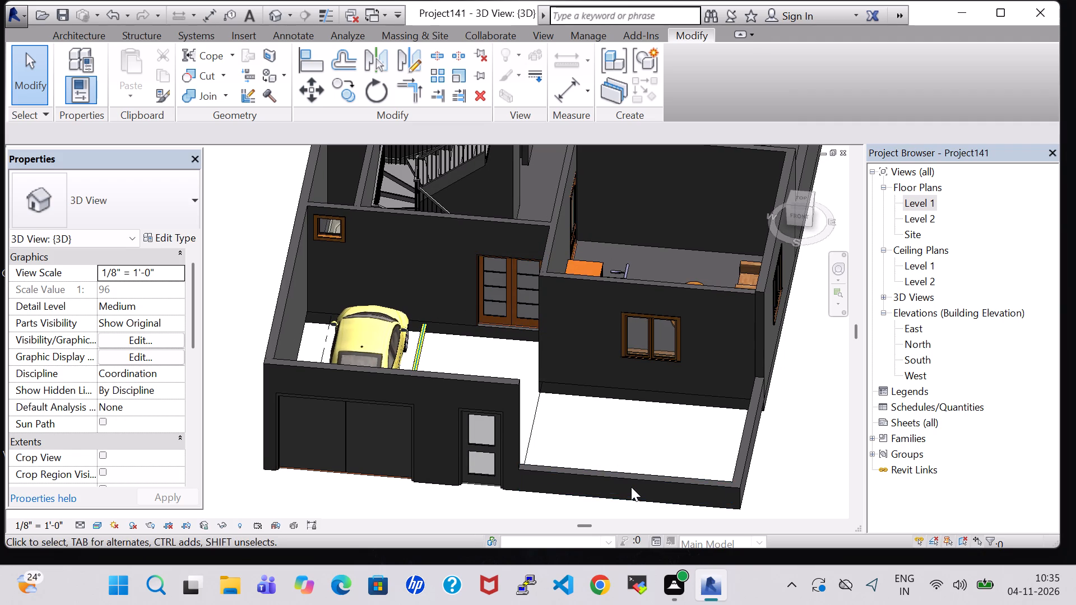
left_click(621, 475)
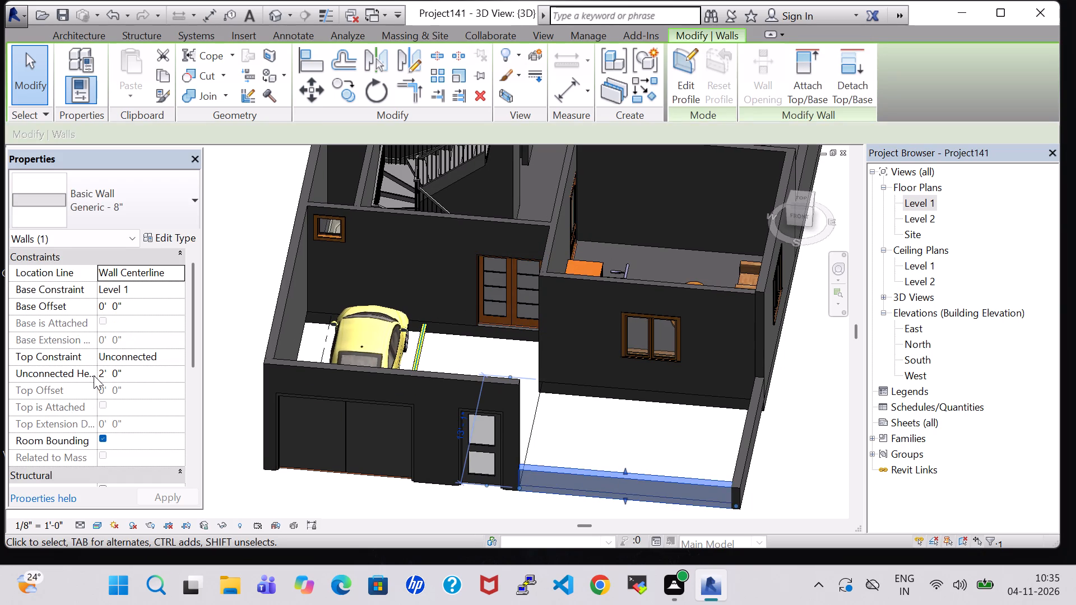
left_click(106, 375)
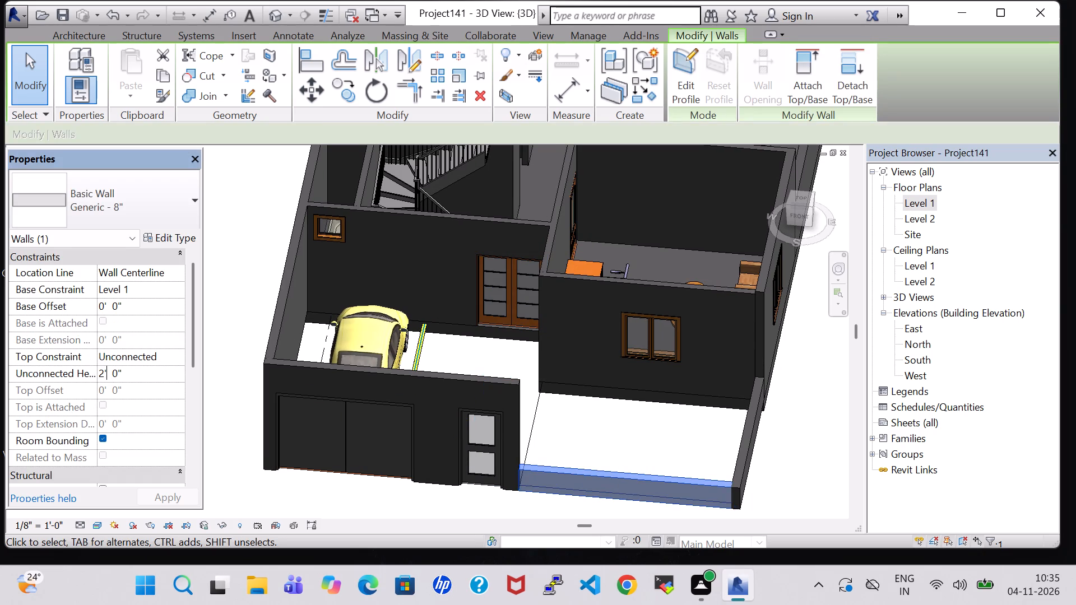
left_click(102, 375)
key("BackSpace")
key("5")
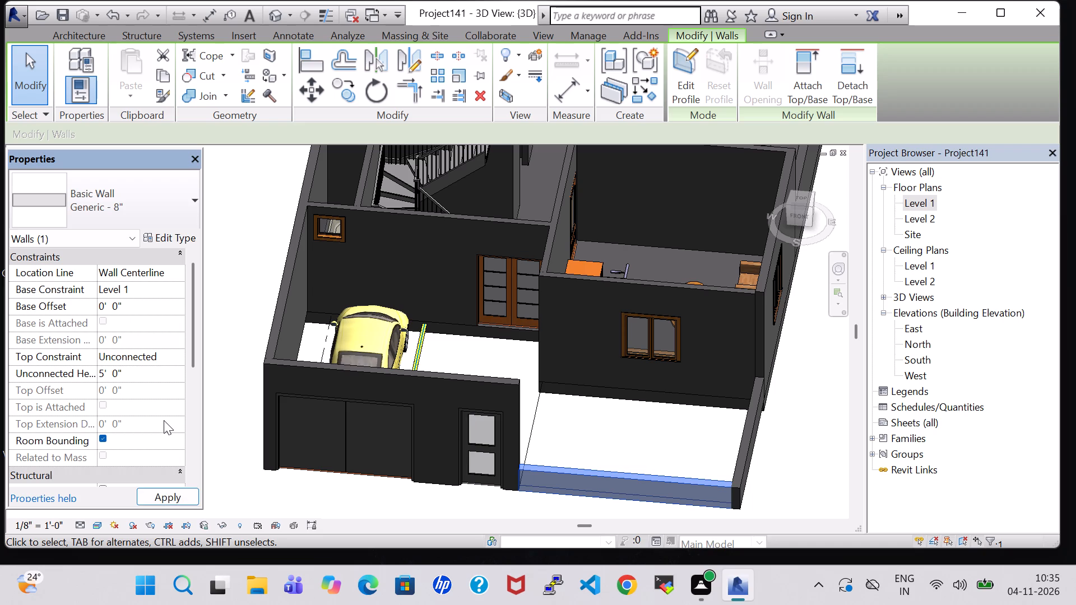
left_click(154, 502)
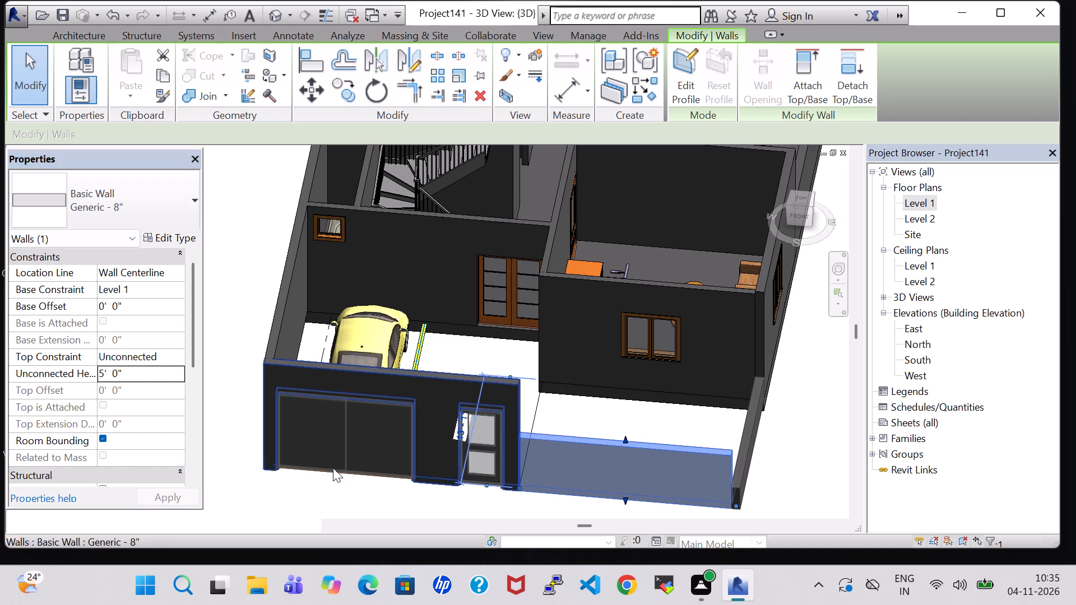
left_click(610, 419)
Set the unconnected height of the same front boundary wall segment to 8' 0".
middle_click_drag(610, 432, 628, 367)
scroll(610, 432, "up", 1, "shift")
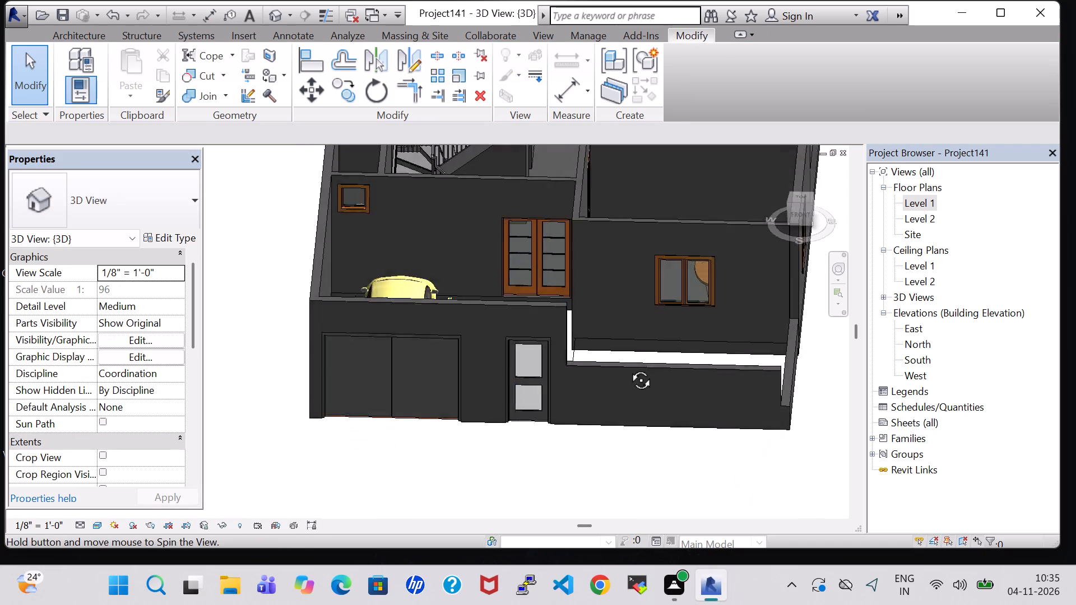
middle_click_drag(628, 367, 637, 322)
middle_click_drag(641, 264, 401, 426)
scroll(553, 351, "up", 1)
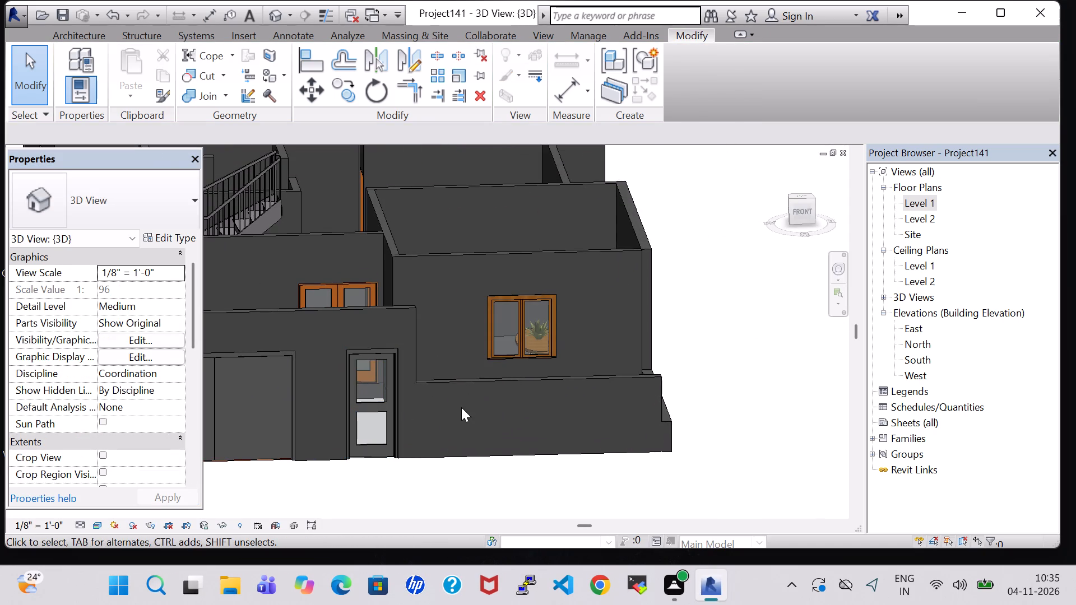
left_click(500, 384)
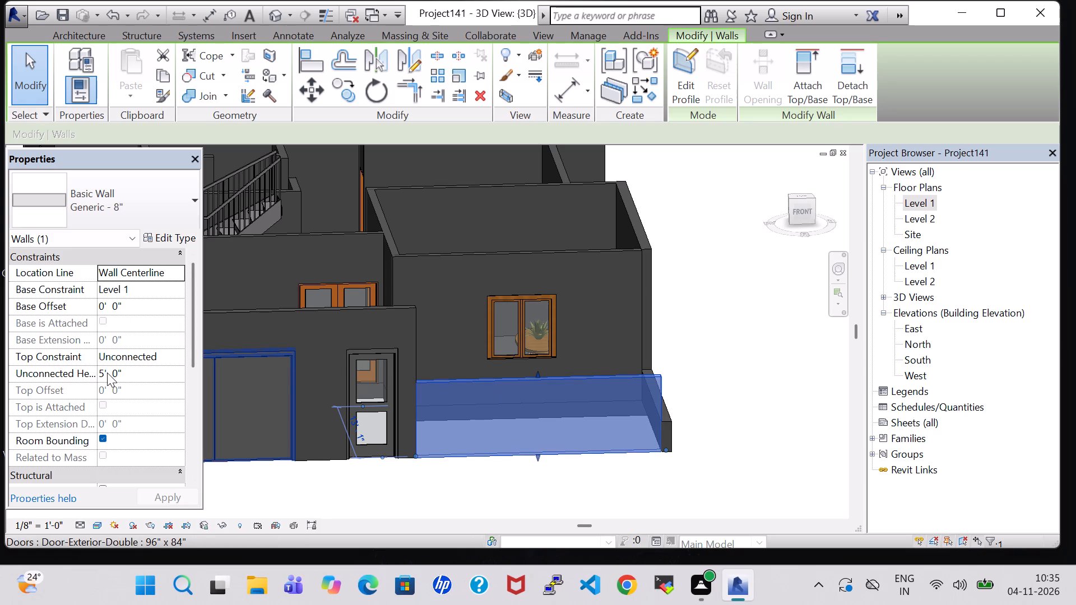
left_click(106, 377)
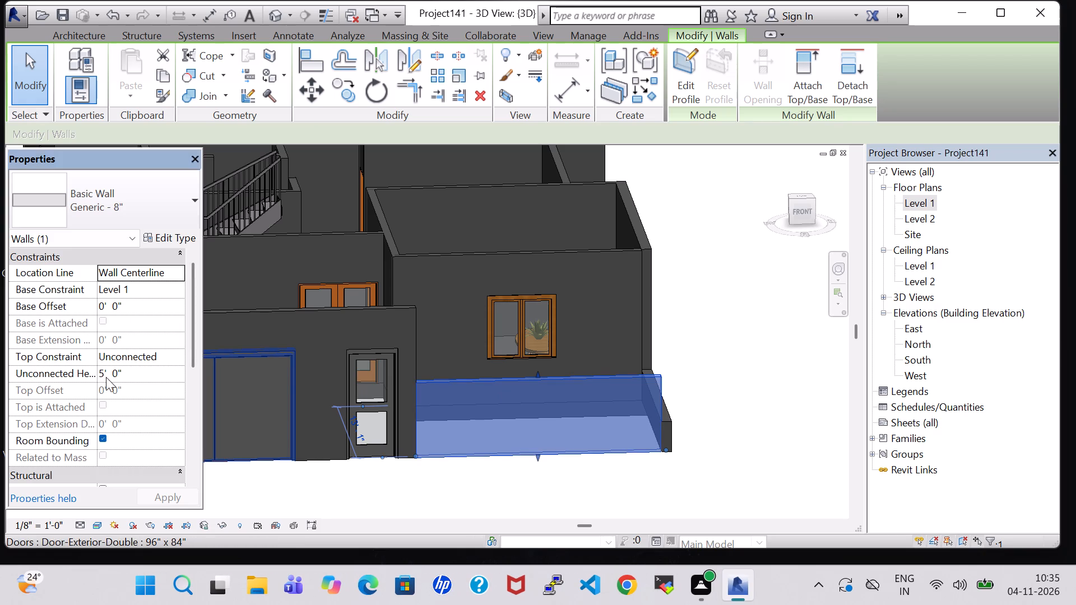
key("BackSpace")
key("8")
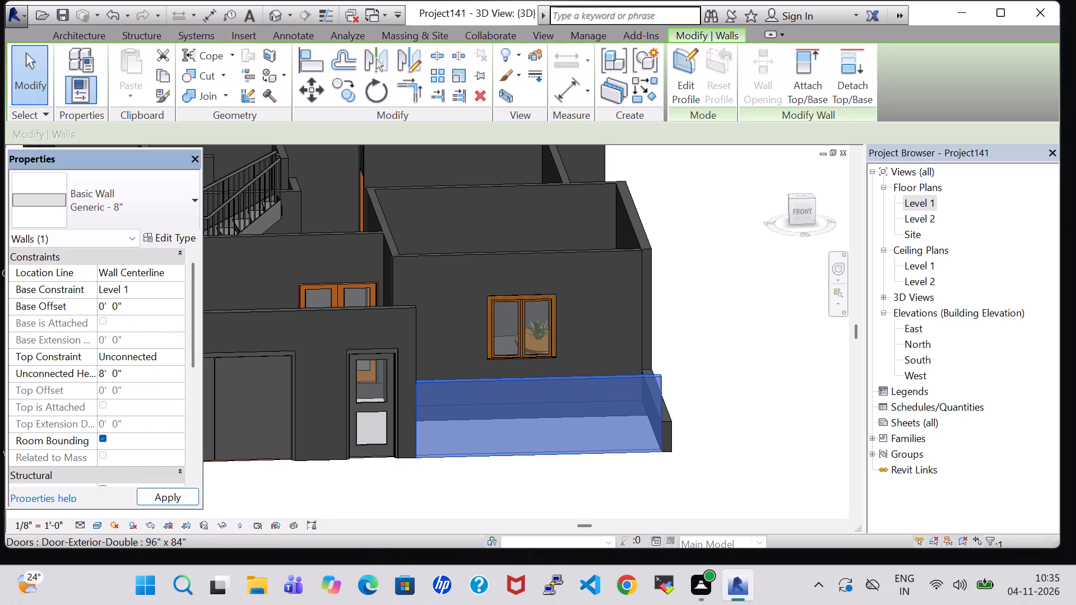
left_click(164, 510)
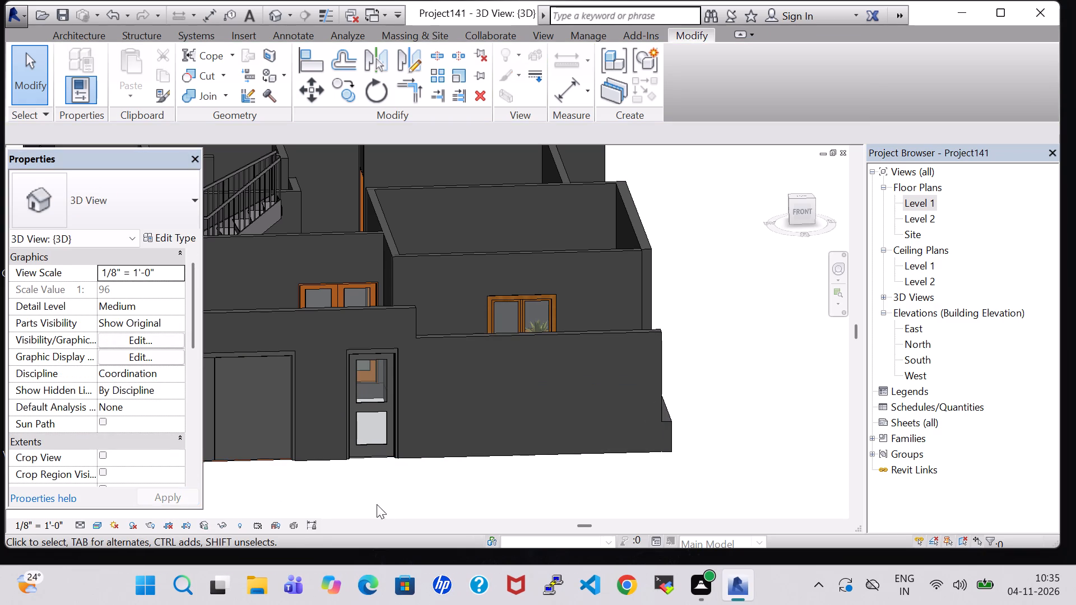
Set the unconnected height of the adjoining side boundary wall segment to 8' 0".
left_click(675, 422)
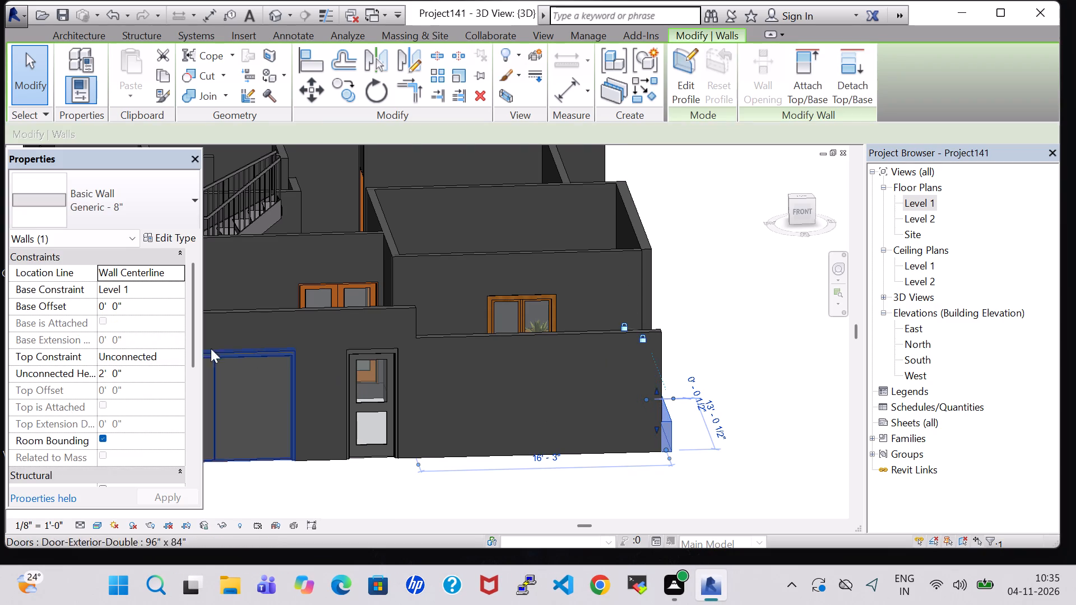
left_click(106, 376)
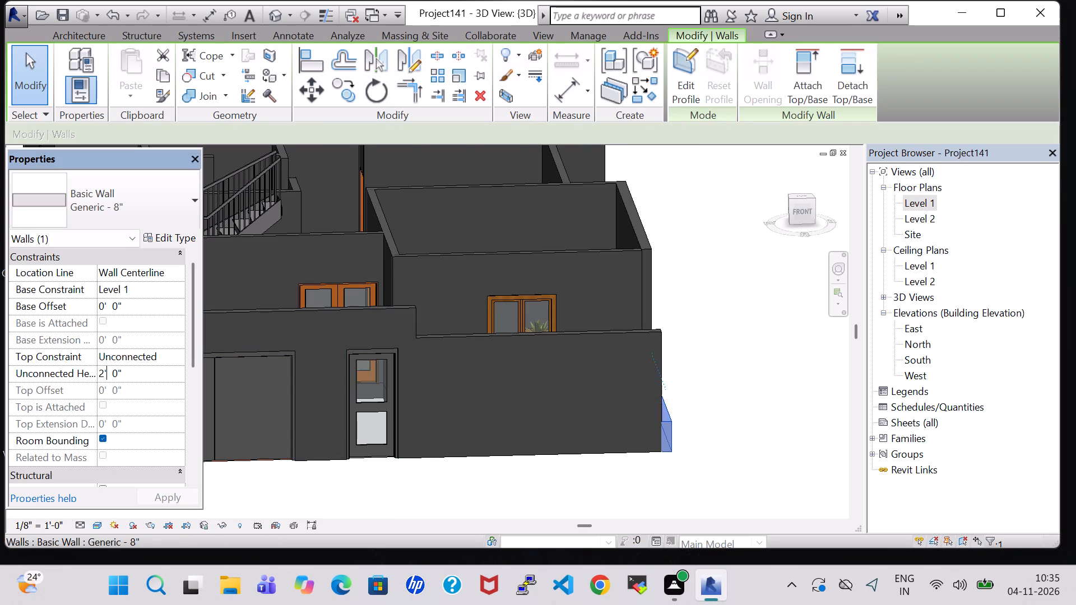
key("Left")
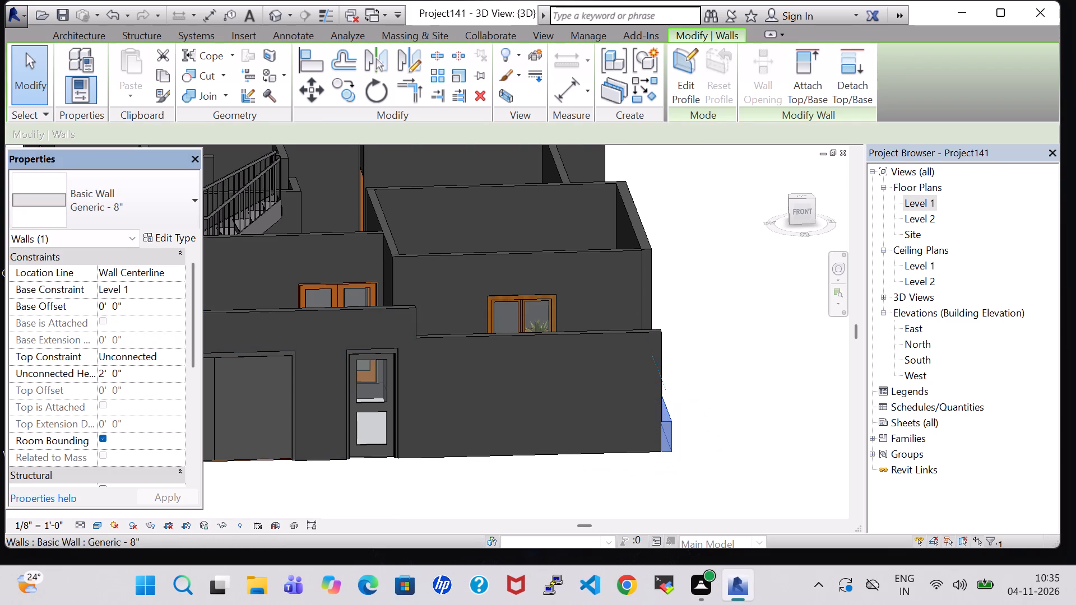
key("BackSpace")
key("8")
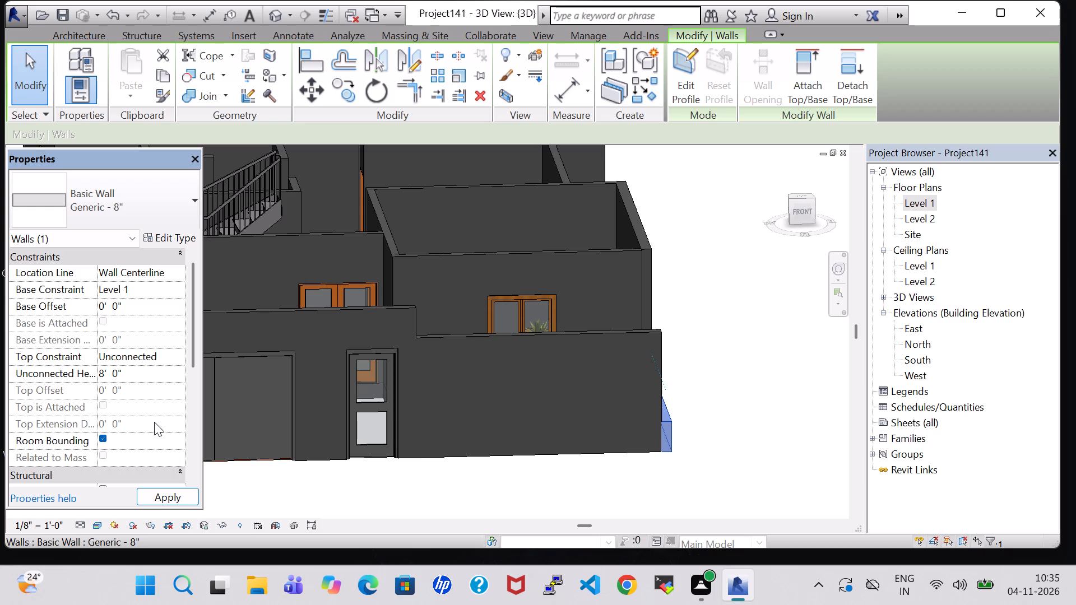
left_click(165, 499)
left_click(346, 496)
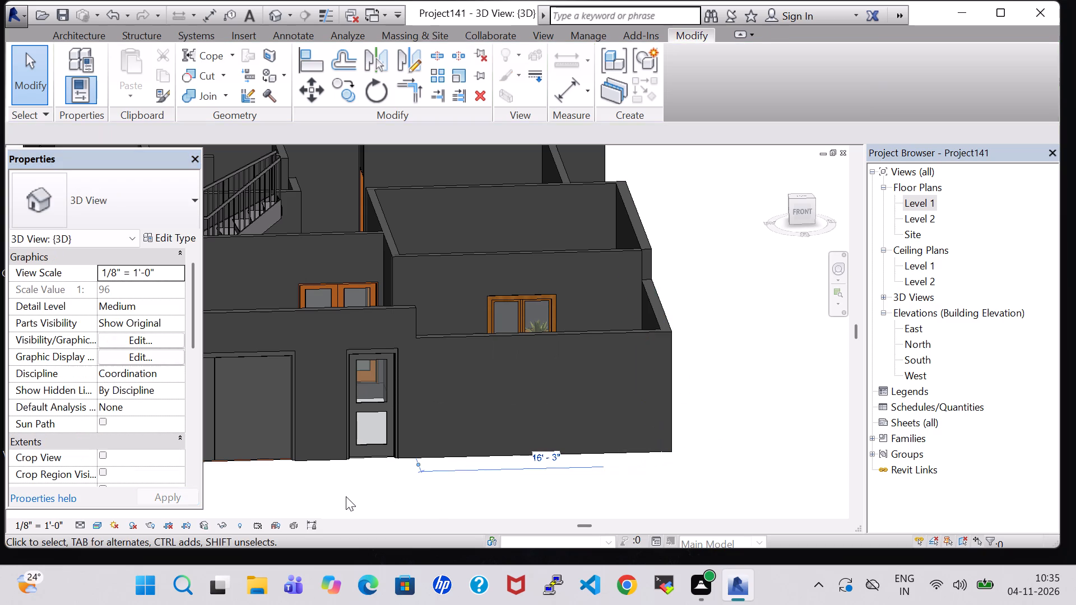
Check both boundary wall segments in the 3D view from the front and return to the Level 1 floor plan.
middle_click_drag(339, 493, 439, 504)
middle_click_drag(429, 500, 484, 509)
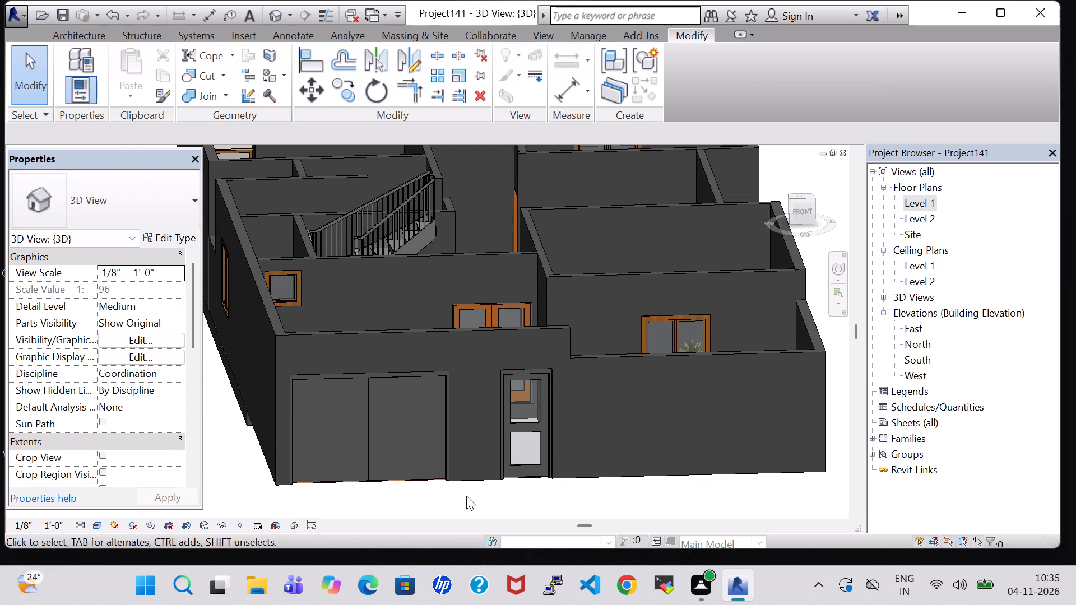
double_click(919, 196)
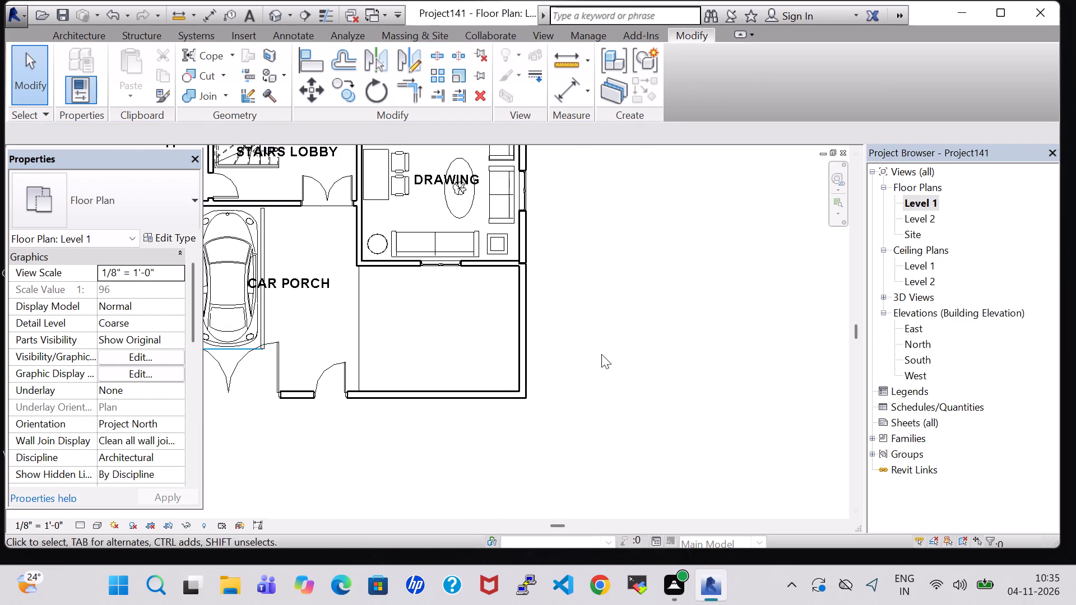
Nudge the exterior double door of the car porch about 1' along the front wall toward the single entrance door.
left_click(276, 380)
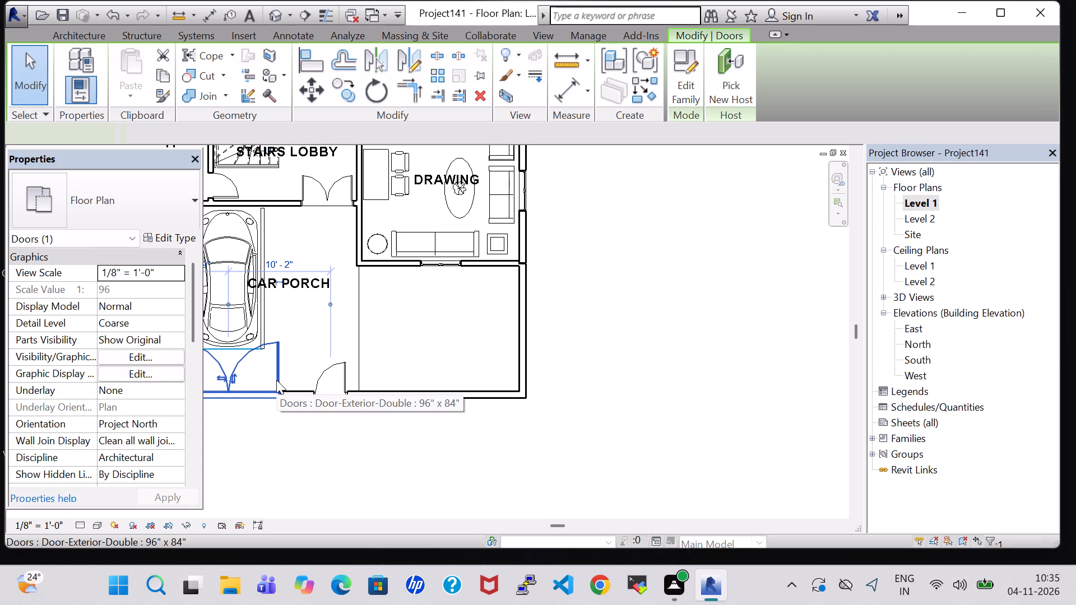
key("Right")
key("Right")
key("Right")
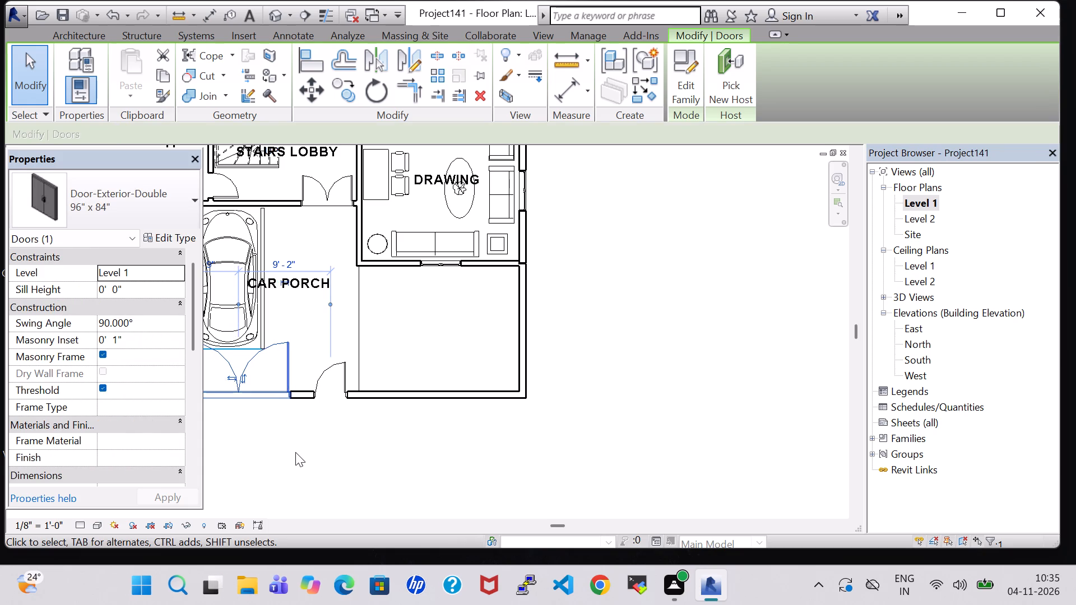
left_click(295, 453)
middle_click_drag(296, 453, 471, 478)
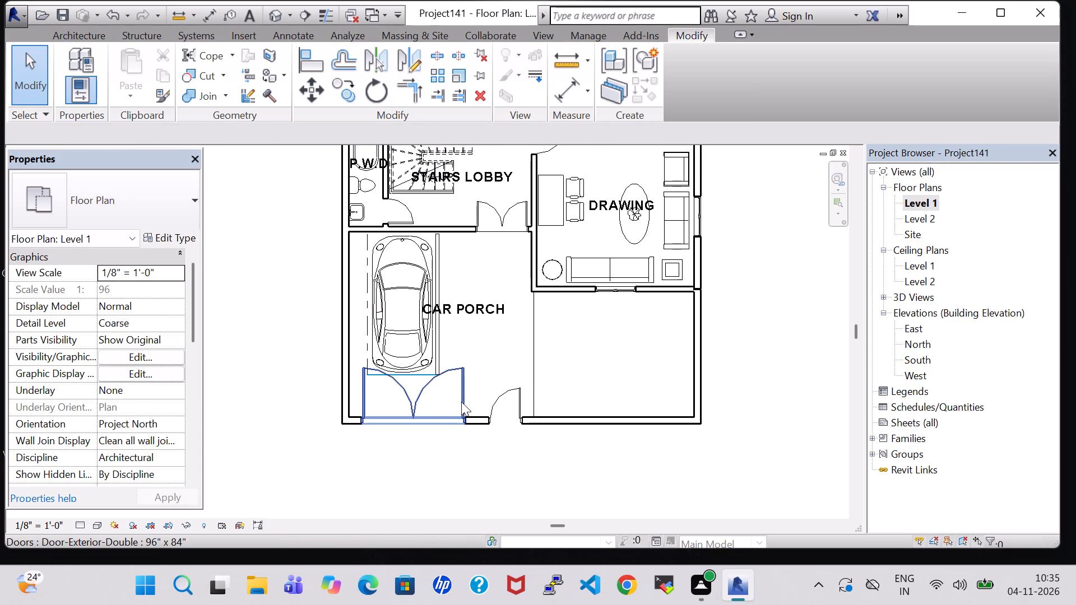
left_click(412, 458)
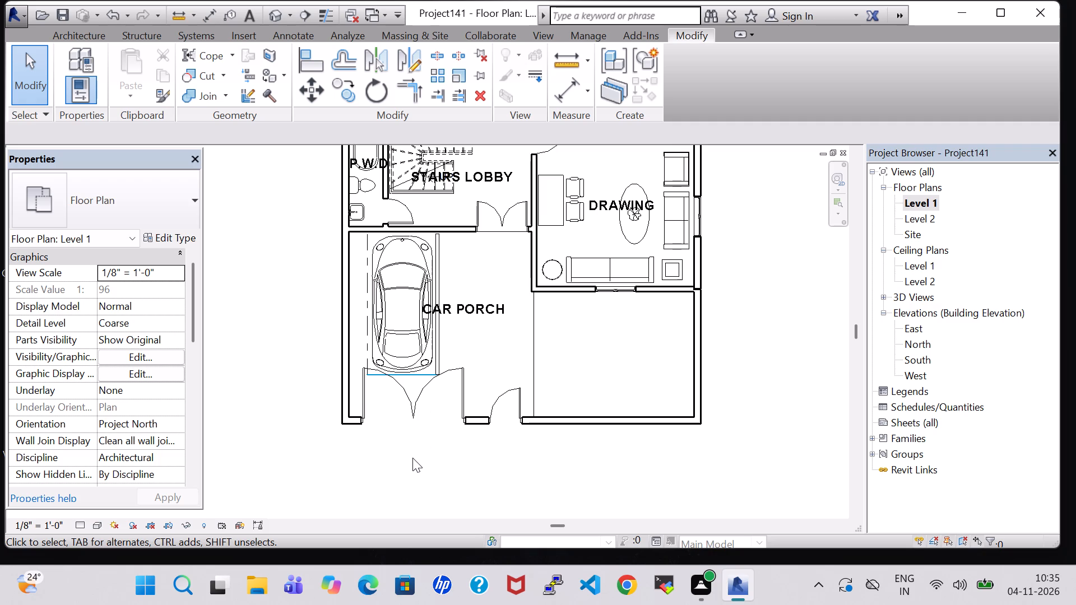
Set the type width of the Door-Exterior-Double 96" x 84" door at the car porch to 9' 0".
left_click(461, 395)
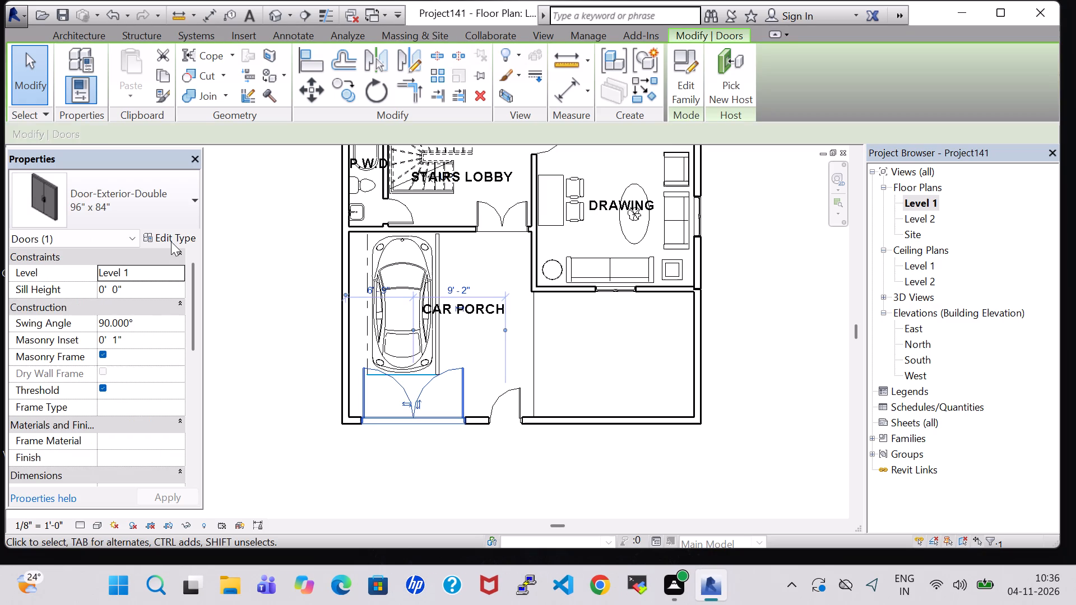
left_click(171, 241)
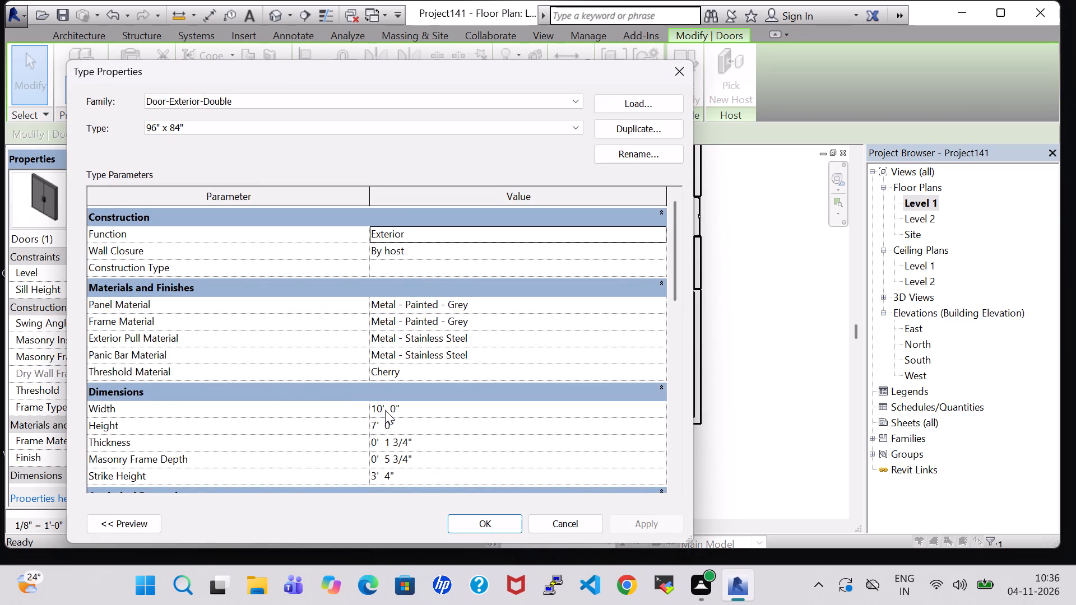
left_click(382, 411)
key("BackSpace")
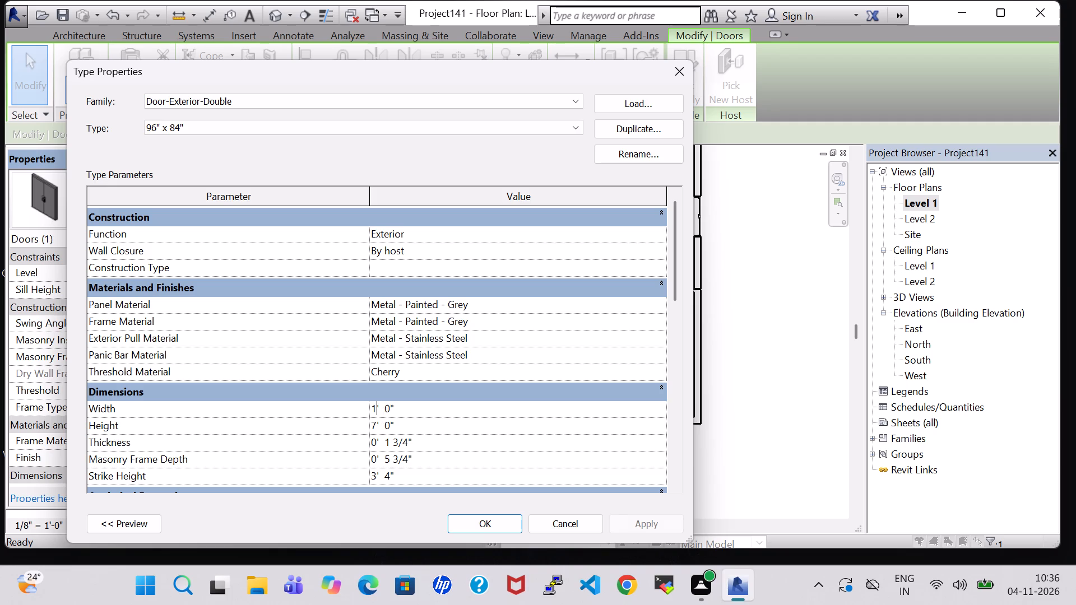
key("BackSpace")
key("9")
key("Return")
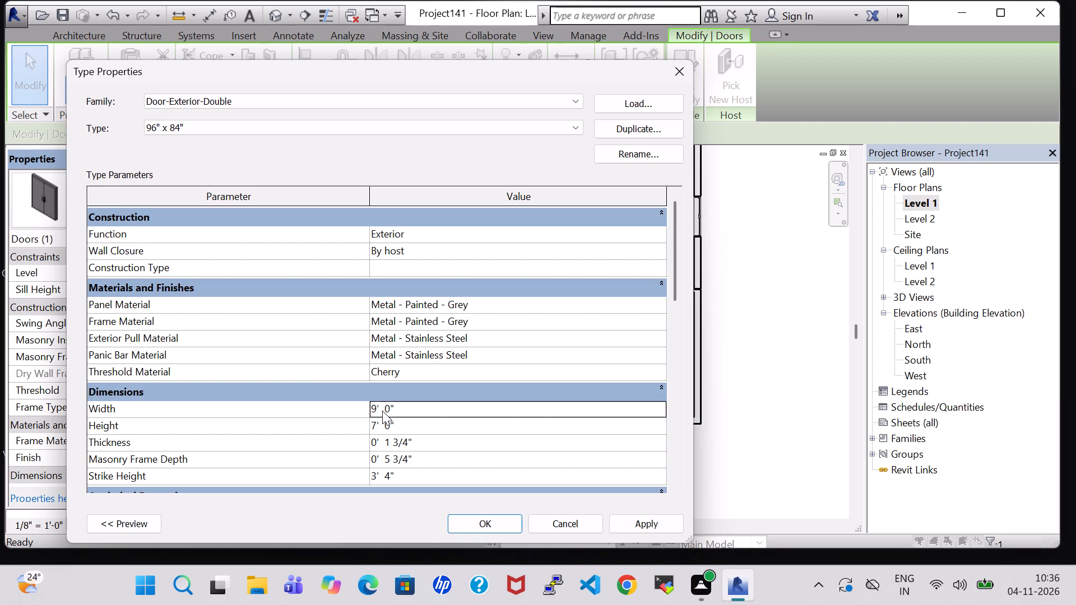
left_click(460, 525)
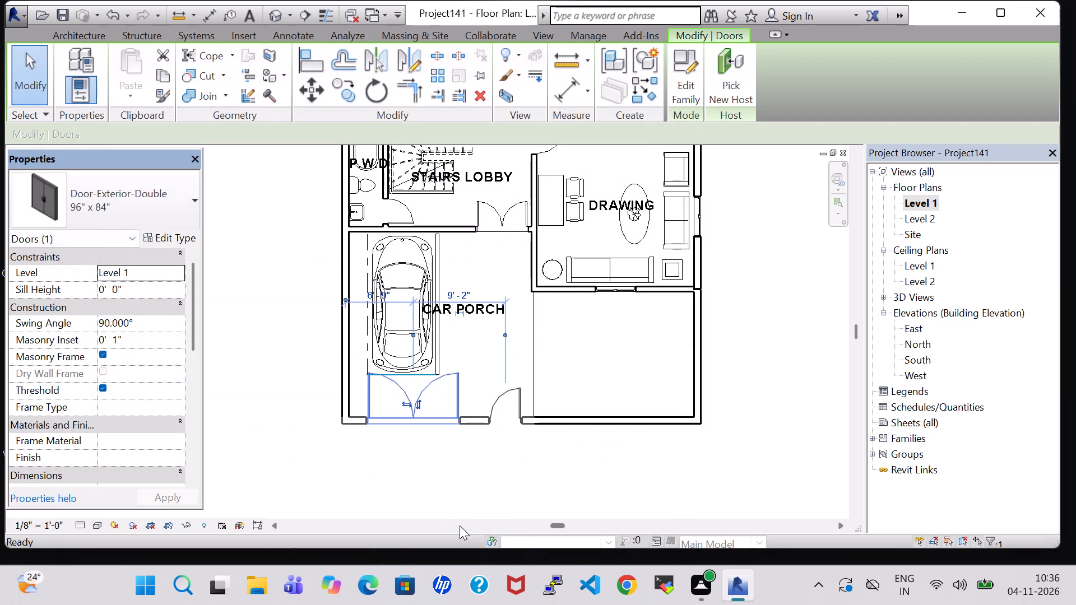
left_click(554, 476)
Nudge the car porch's double door slightly further along the front wall toward the single entrance door.
left_click(456, 385)
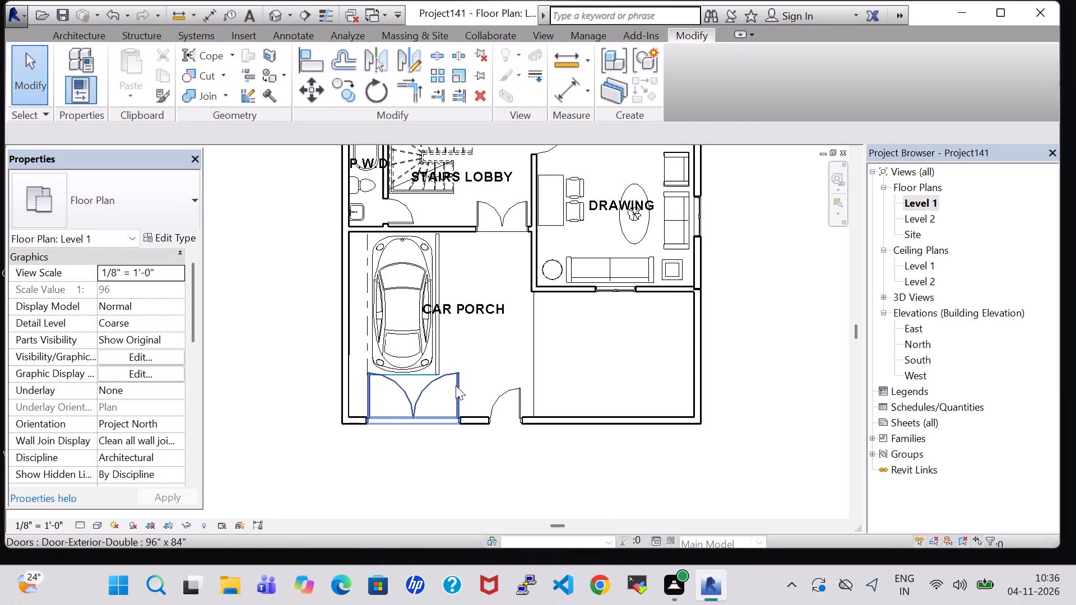
key("Right")
key("Right")
left_click(401, 479)
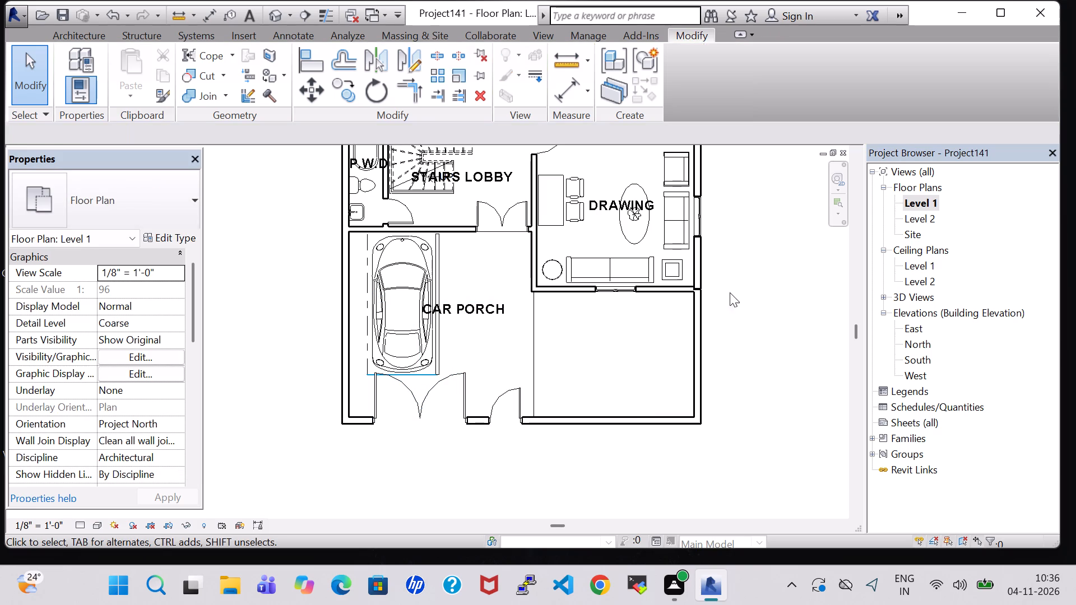
In the Level 1 plan, split the front wall between the outer porch corner and the double door, about 2' 0" from the corner.
double_click(924, 204)
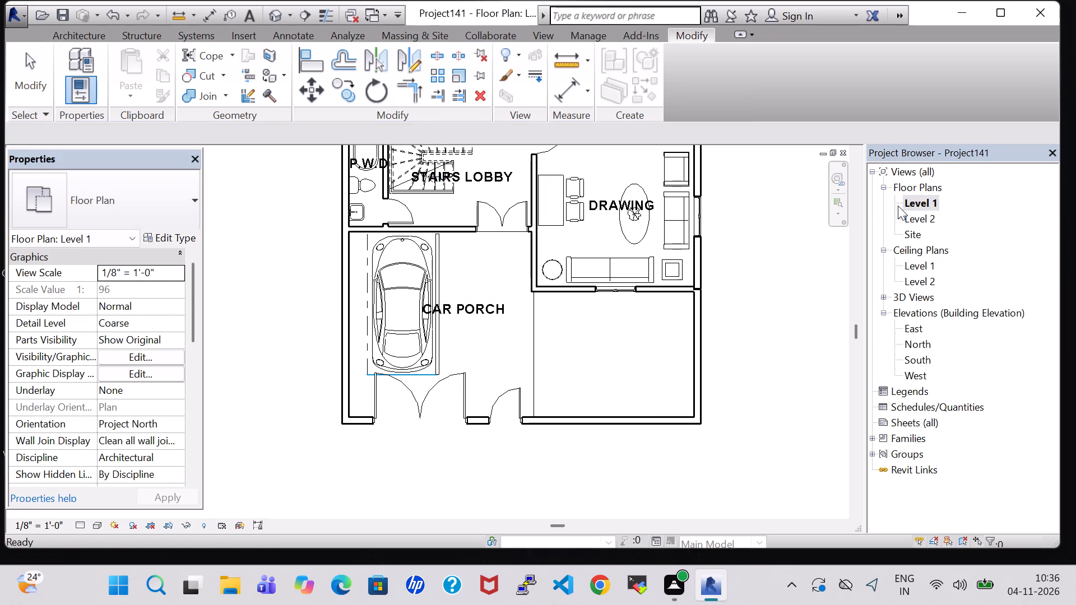
left_click(276, 18)
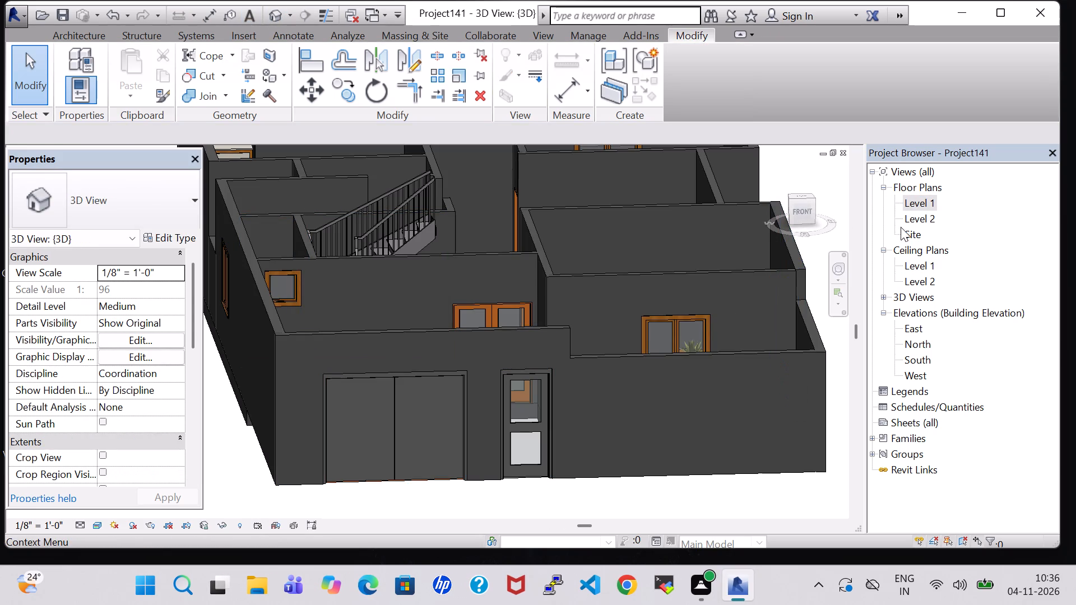
double_click(918, 203)
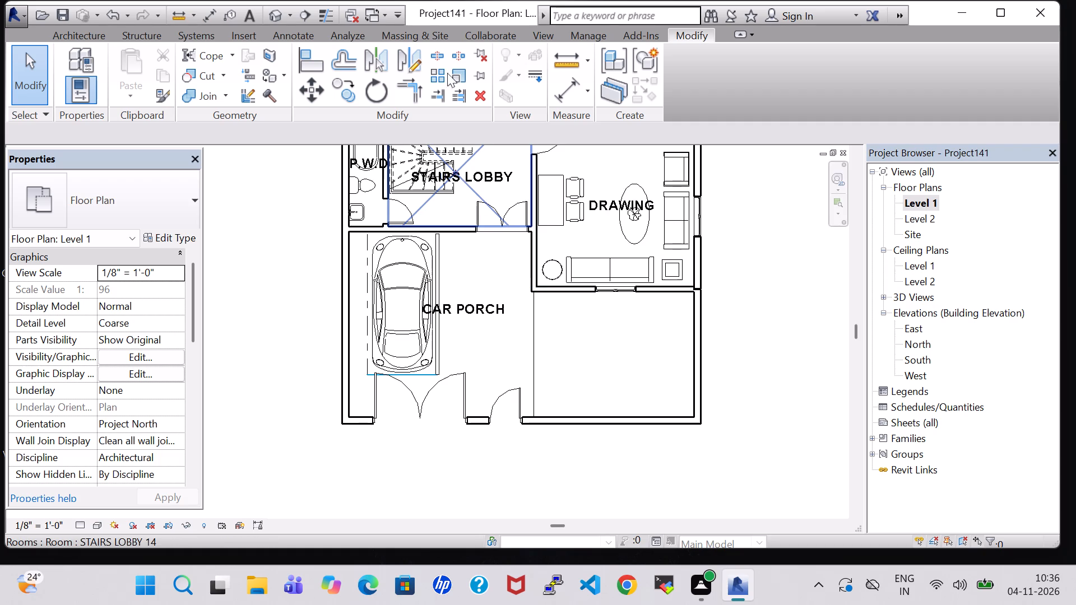
left_click(439, 61)
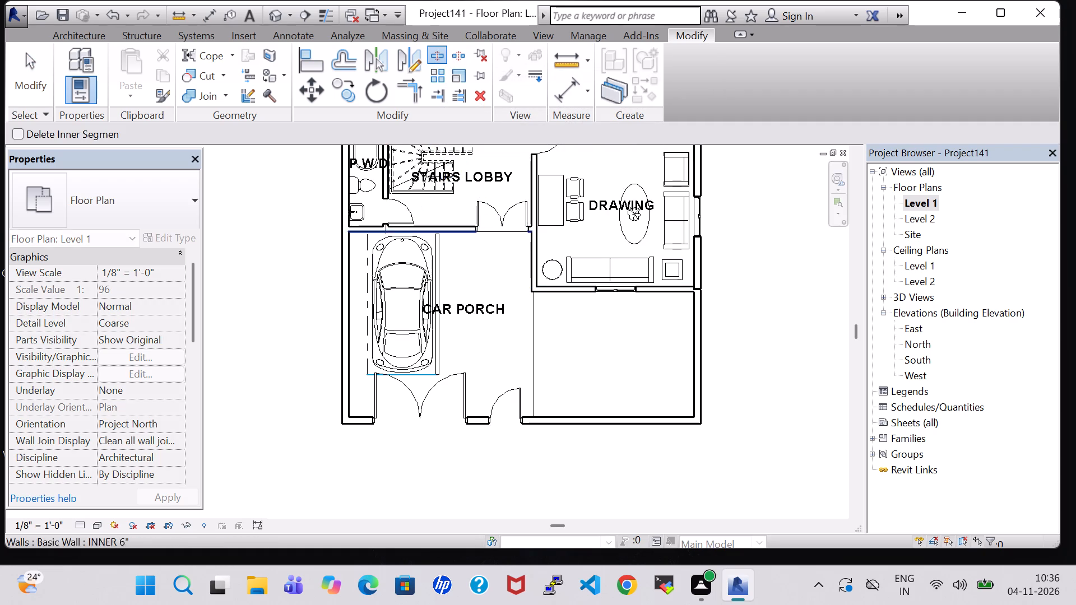
left_click(365, 418)
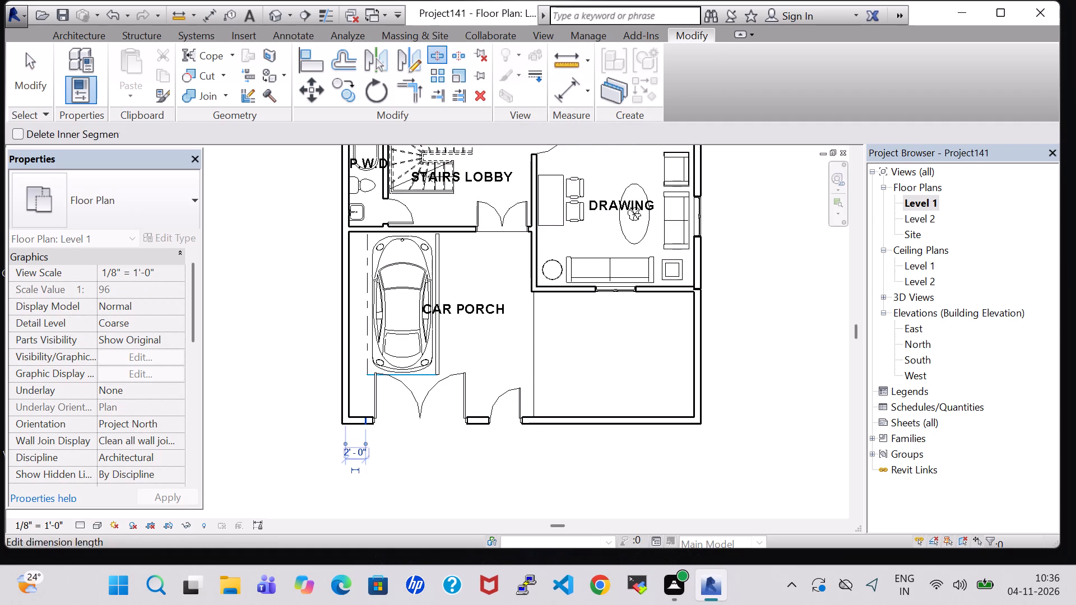
key("Escape")
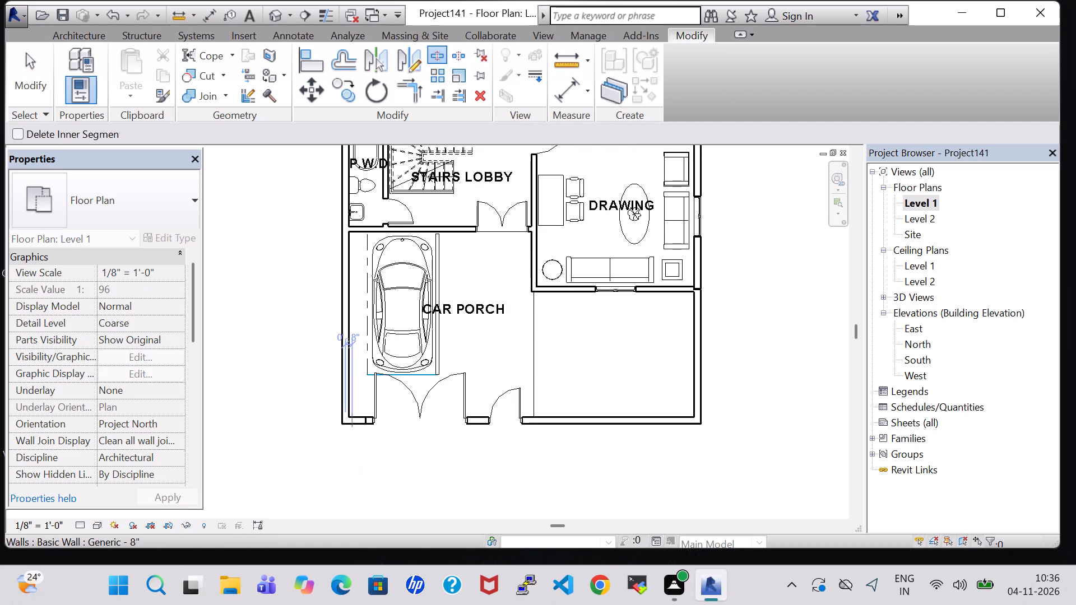
key("Escape")
Set the unconnected height of the short front wall segment at the outer porch corner to 8' 0".
left_click(353, 421)
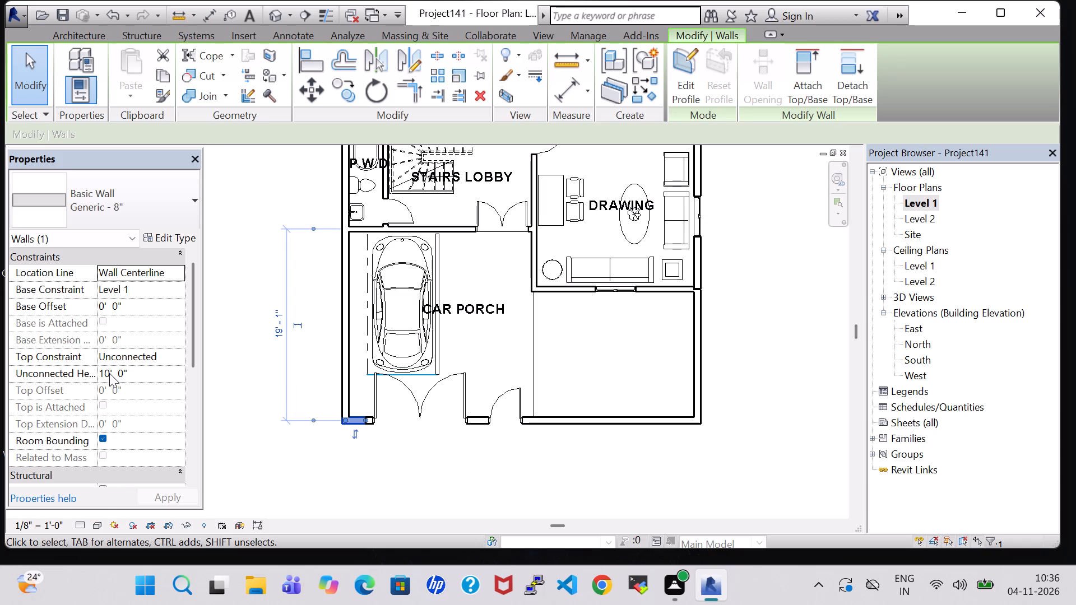
left_click(108, 374)
left_click(109, 375)
key("BackSpace")
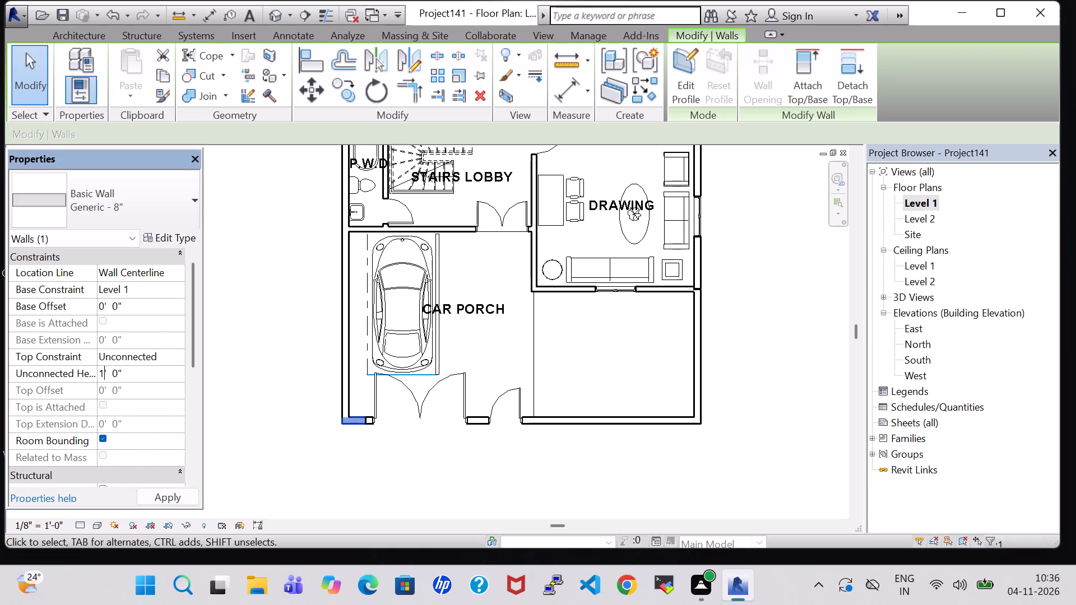
key("8")
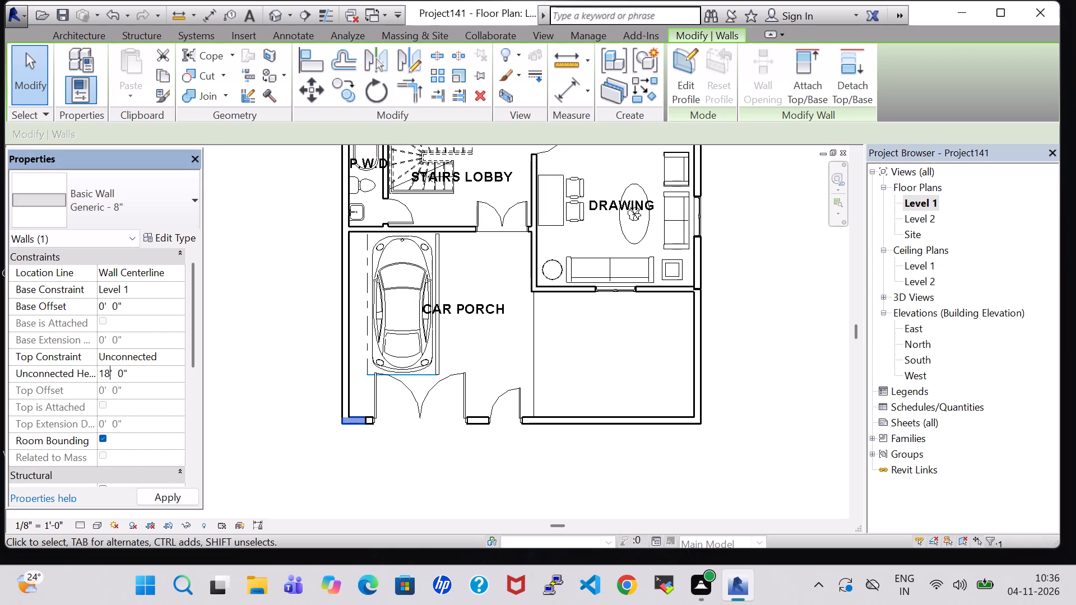
left_click(104, 377)
key("BackSpace")
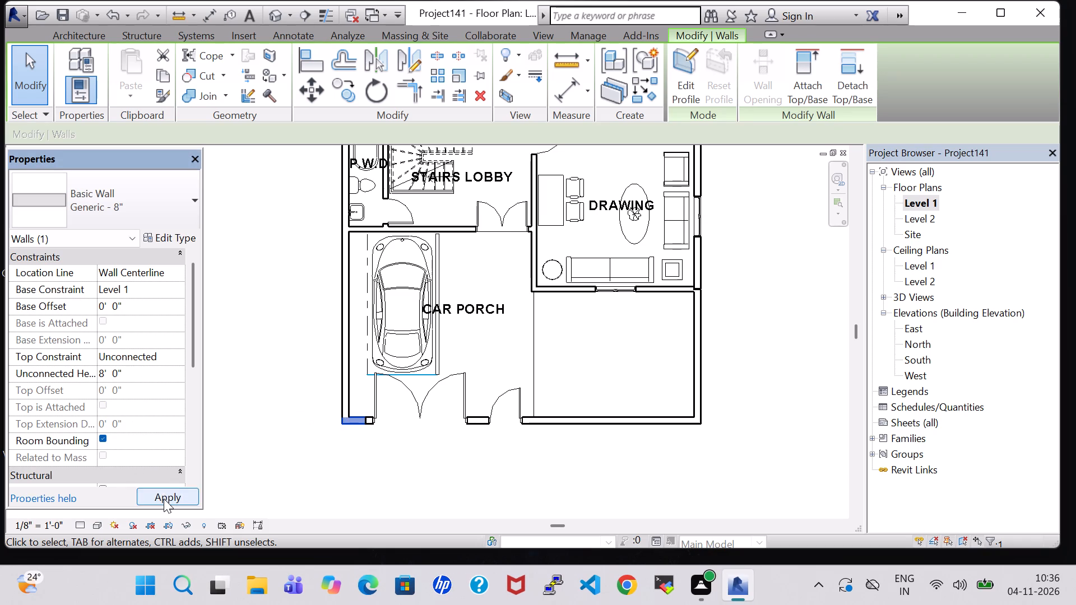
left_click(164, 499)
left_click(344, 478)
Check the short corner wall segment beside the double door in the 3D view and return to the Level 1 floor plan.
left_click(274, 19)
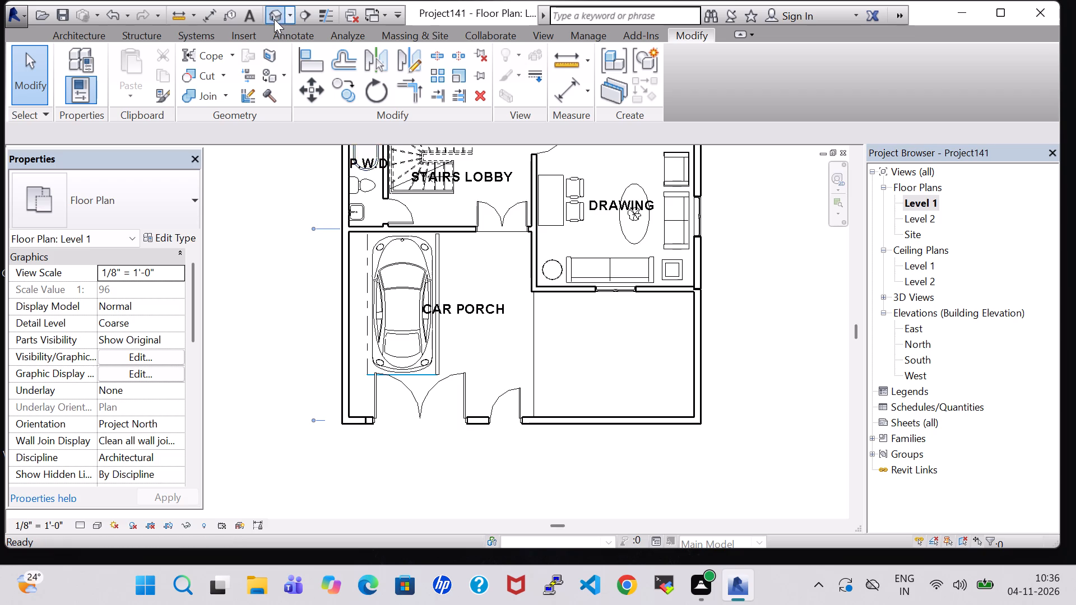
middle_click_drag(510, 378, 508, 379)
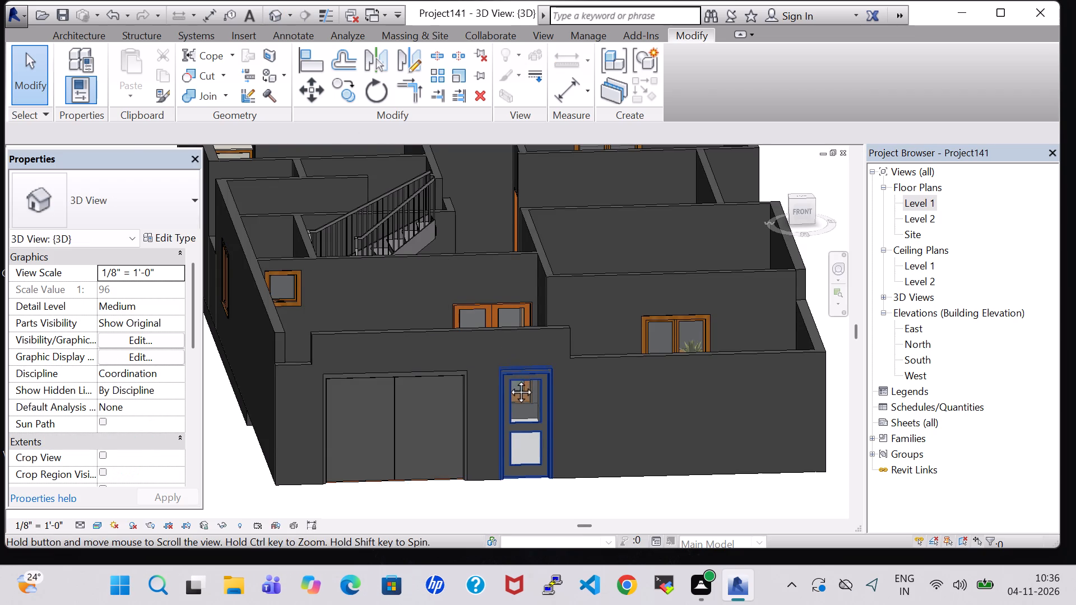
middle_click_drag(508, 379, 458, 407)
middle_click_drag(556, 309, 524, 339, "shift")
middle_click_drag(404, 328, 697, 296)
double_click(919, 204)
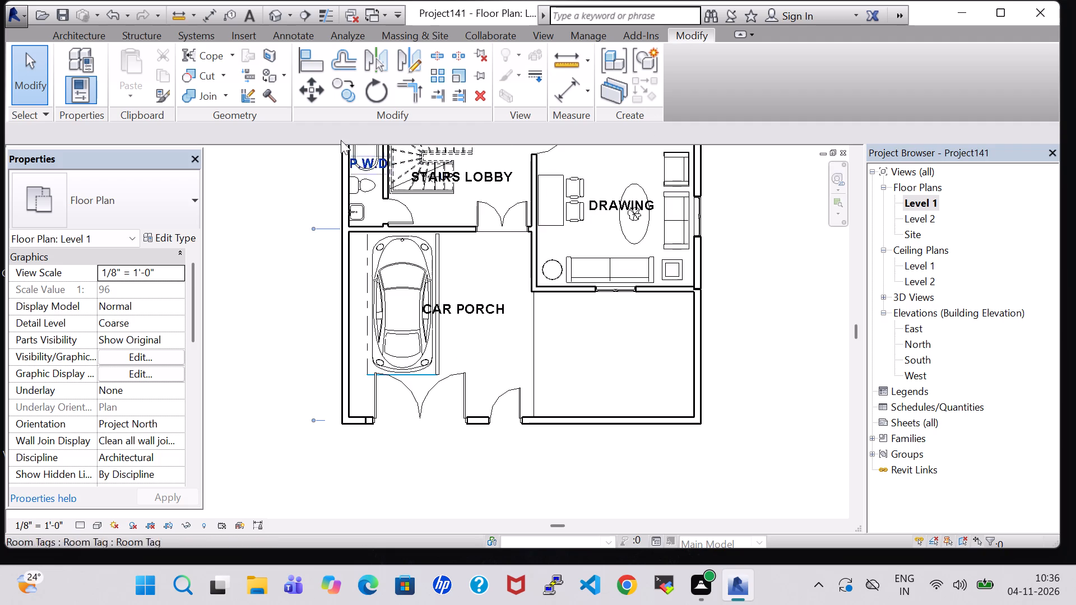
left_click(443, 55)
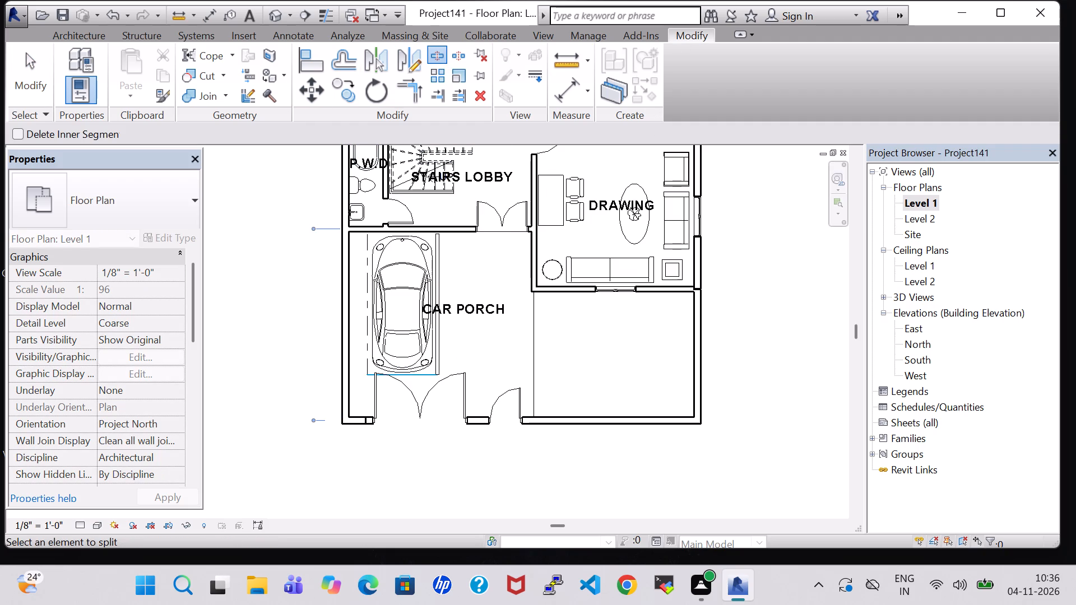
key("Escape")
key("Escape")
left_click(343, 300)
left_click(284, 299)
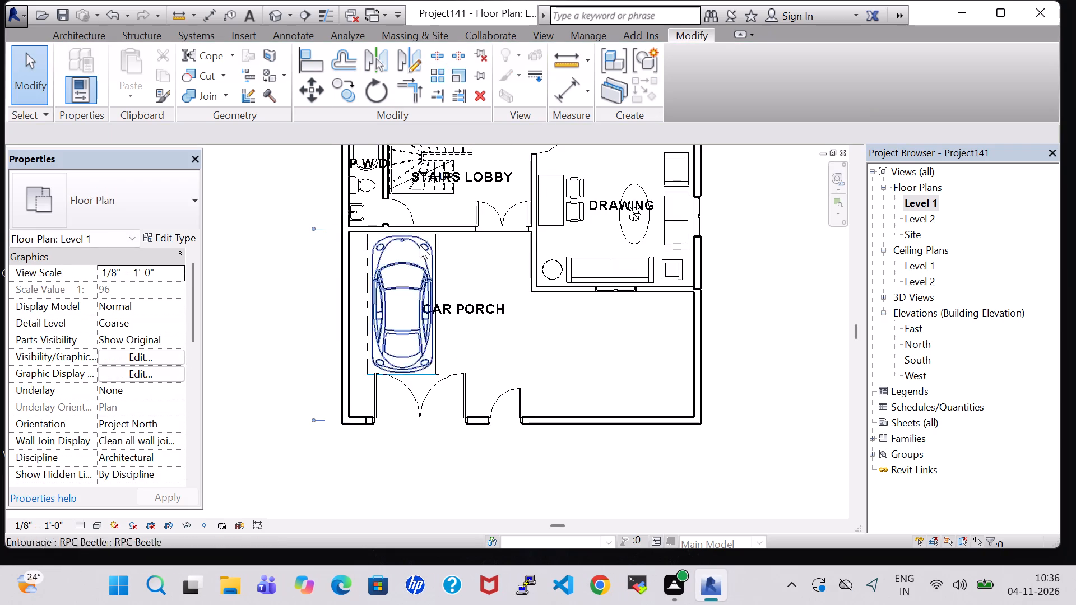
Split the outer side wall beside the parked car where it meets the wall between the P.W.D and the car porch.
left_click(444, 55)
left_click(346, 226)
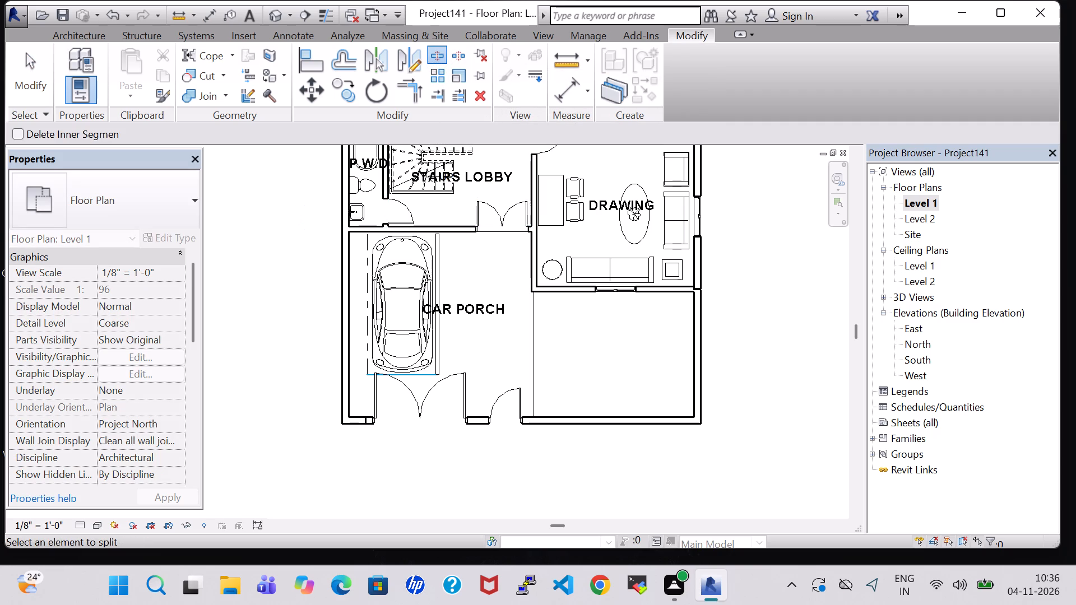
key("Escape")
key("Escape")
Set the unconnected height of the outer side wall segment along the car porch to 8' 0".
left_click(339, 322)
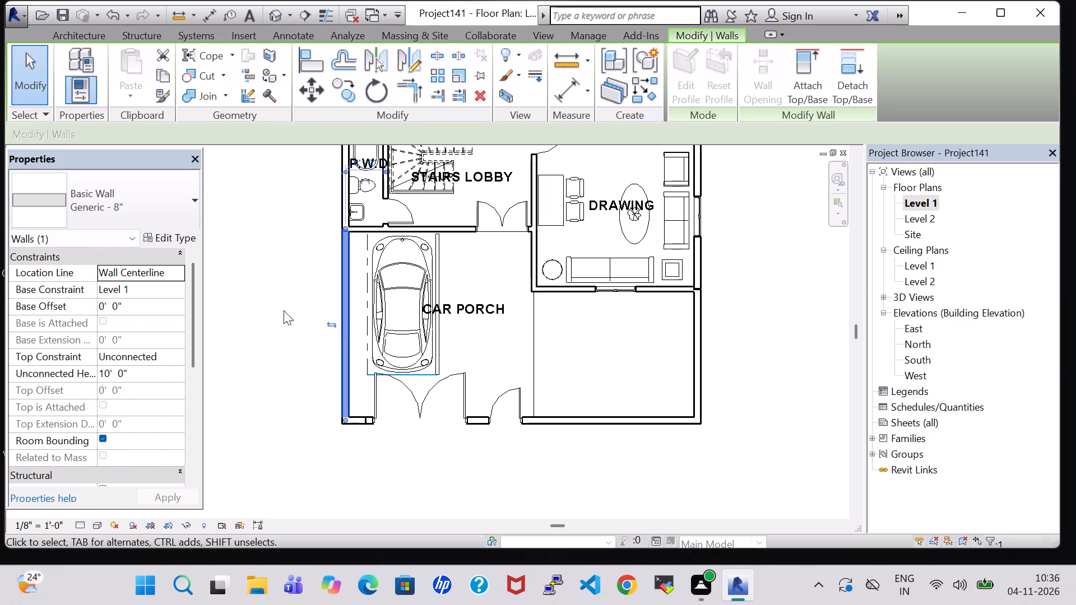
left_click(112, 373)
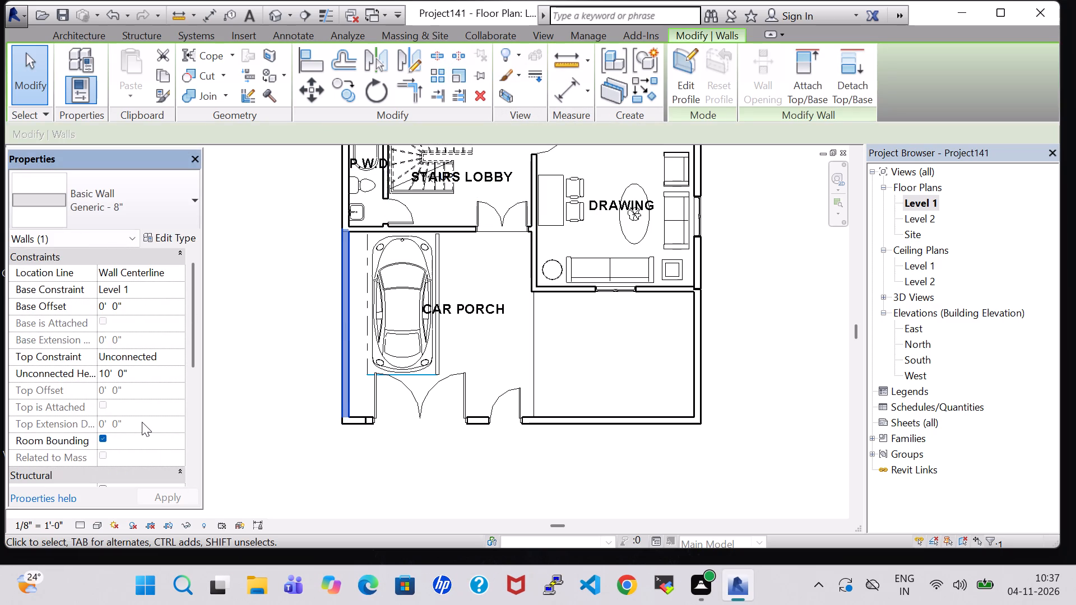
key("Left")
key("BackSpace")
key("BackSpace")
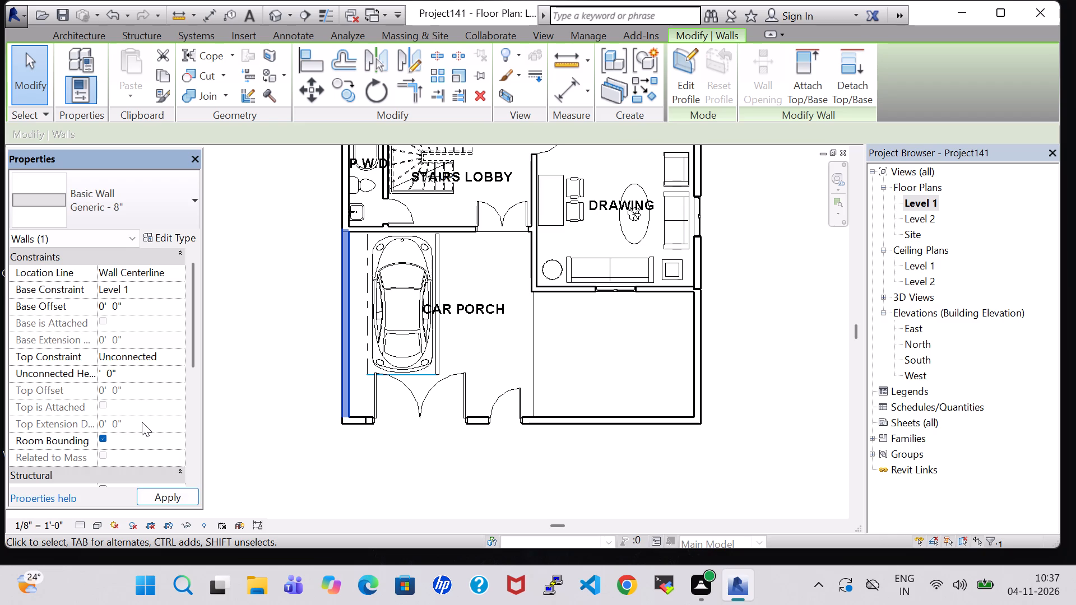
key("8")
left_click(171, 492)
left_click(358, 486)
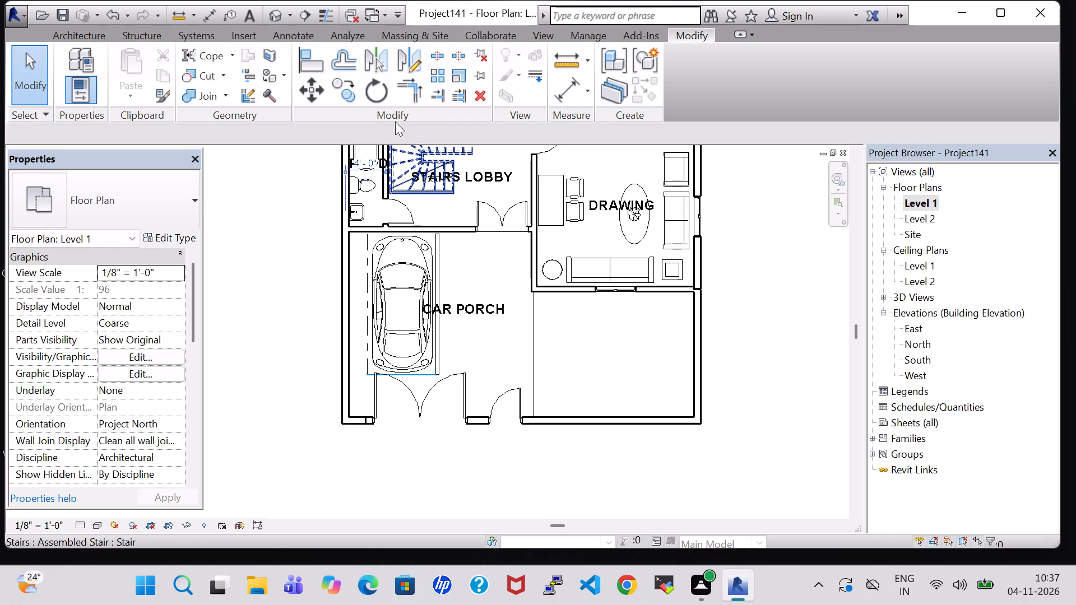
left_click(343, 295)
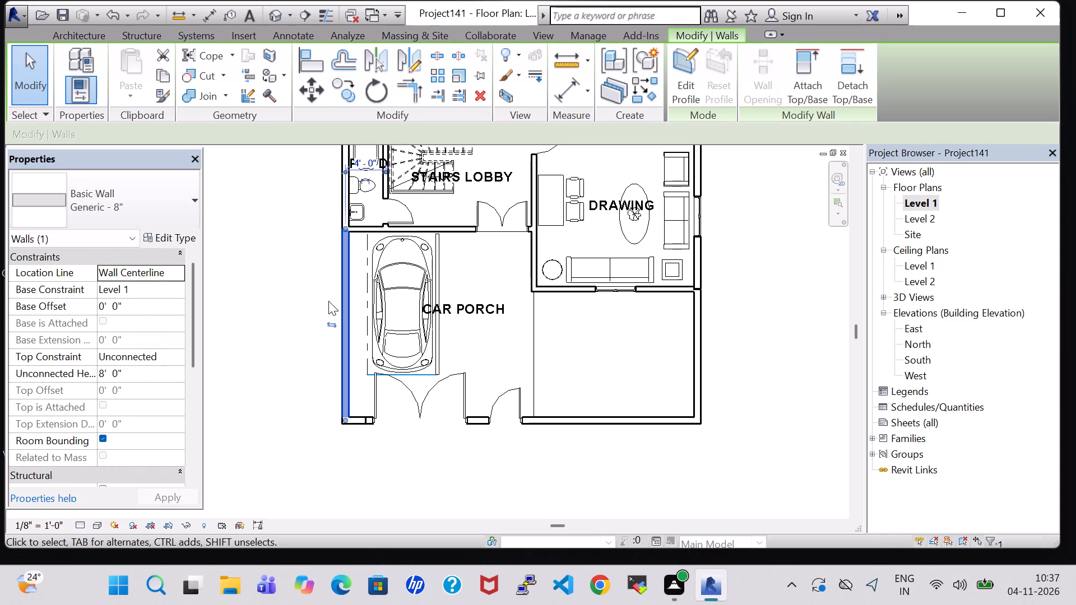
left_click(295, 342)
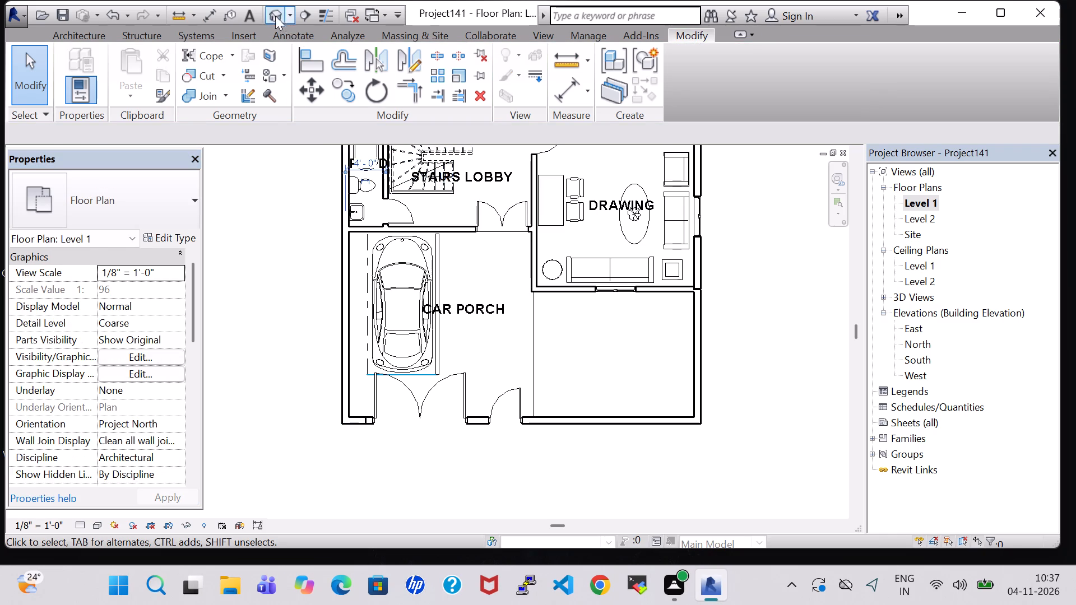
Examine the car porch's front and side boundary walls from the front in the 3D view.
left_click(266, 15)
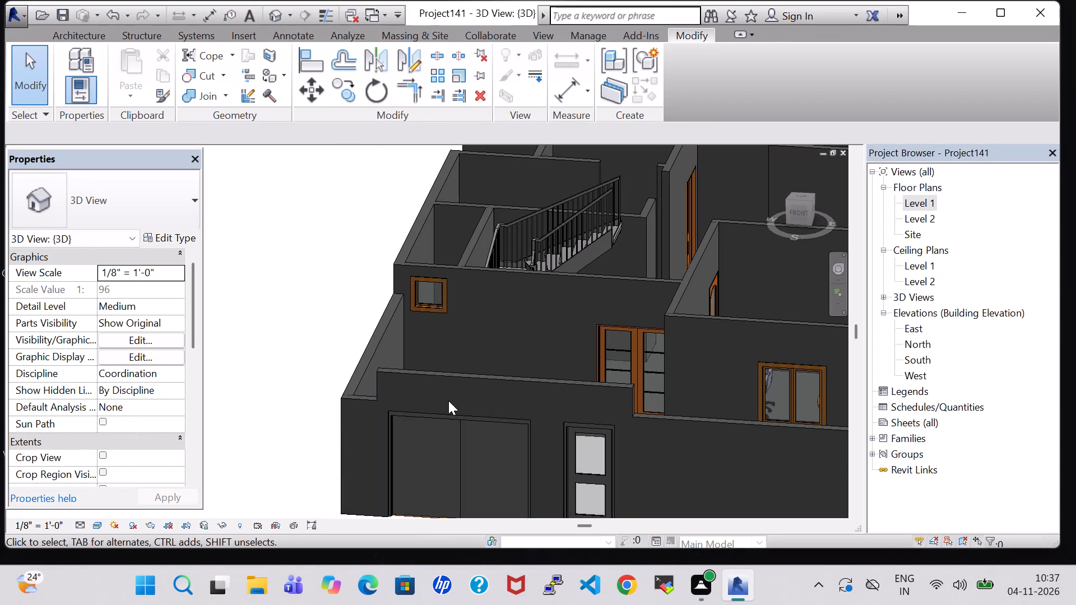
middle_click_drag(442, 403, 461, 371, "shift")
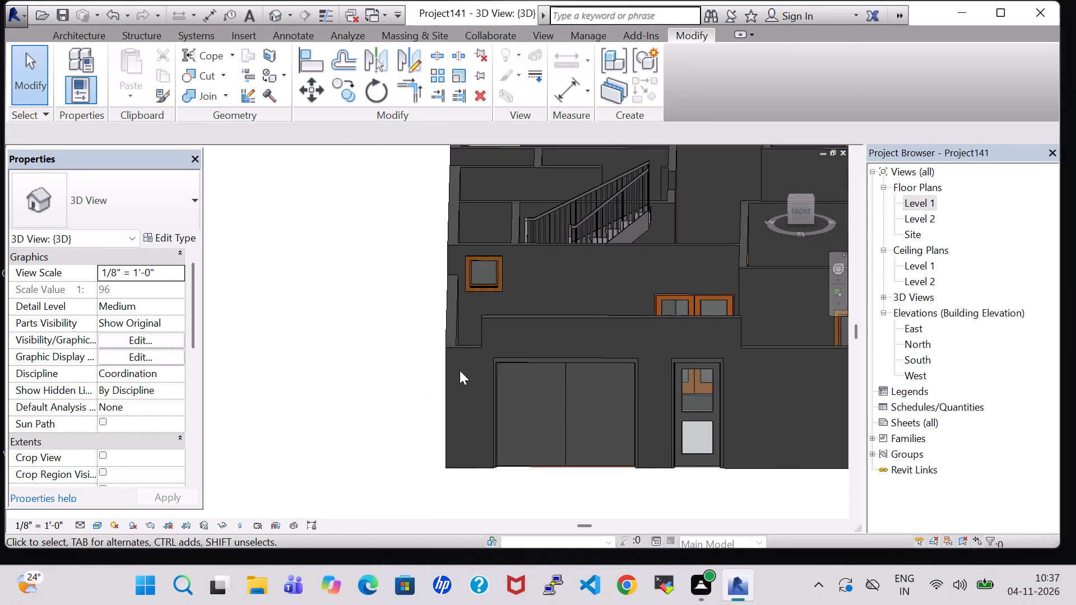
Set the unconnected height of the front boundary wall holding the gate and gate door to 8' 0".
left_click(561, 313)
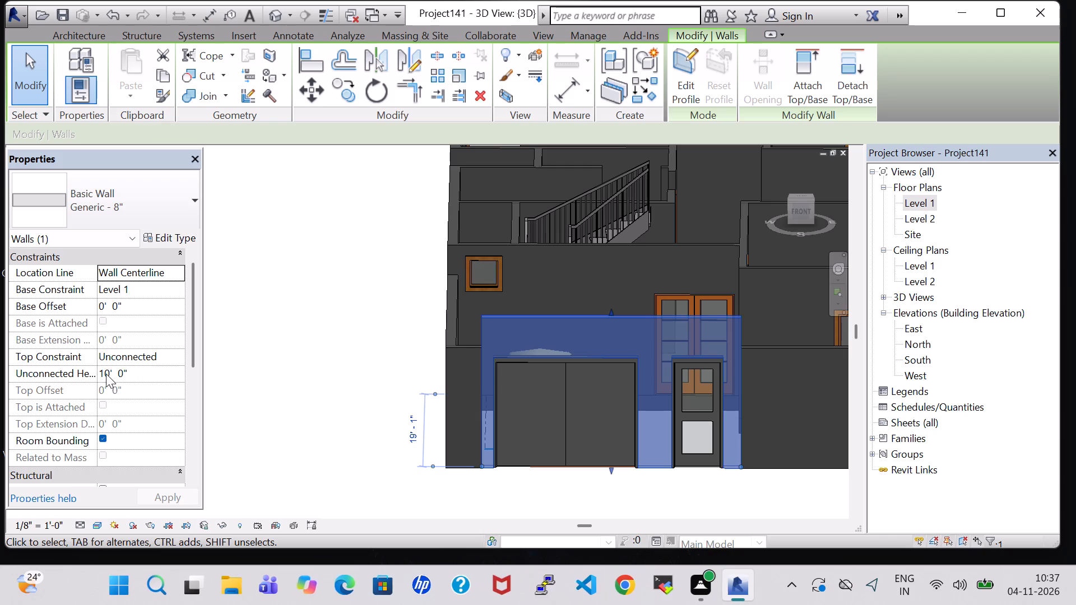
left_click(112, 371)
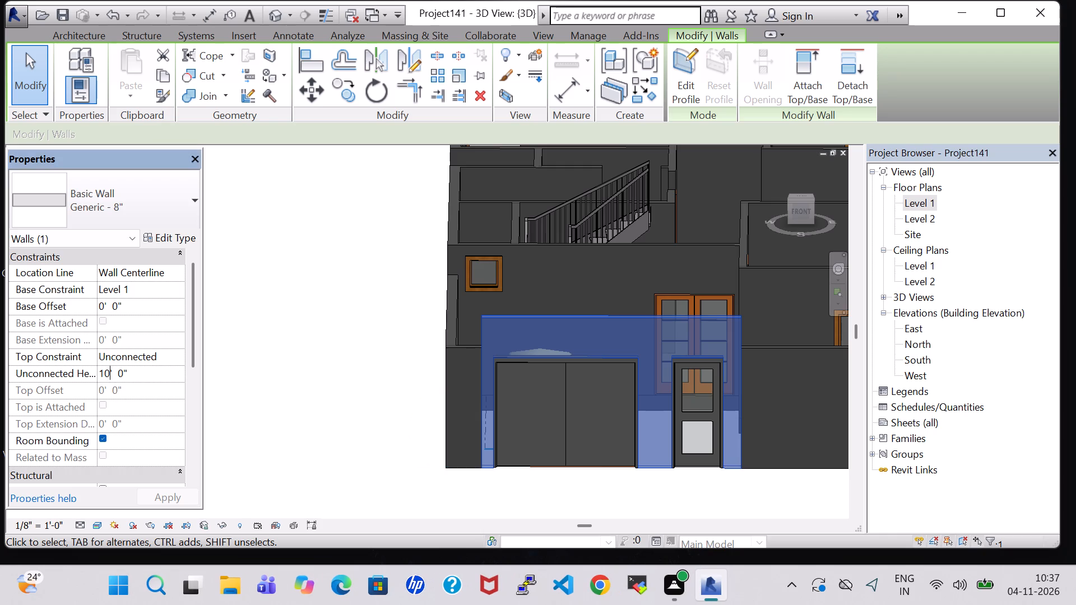
key("BackSpace")
key("BackSpace")
key("8")
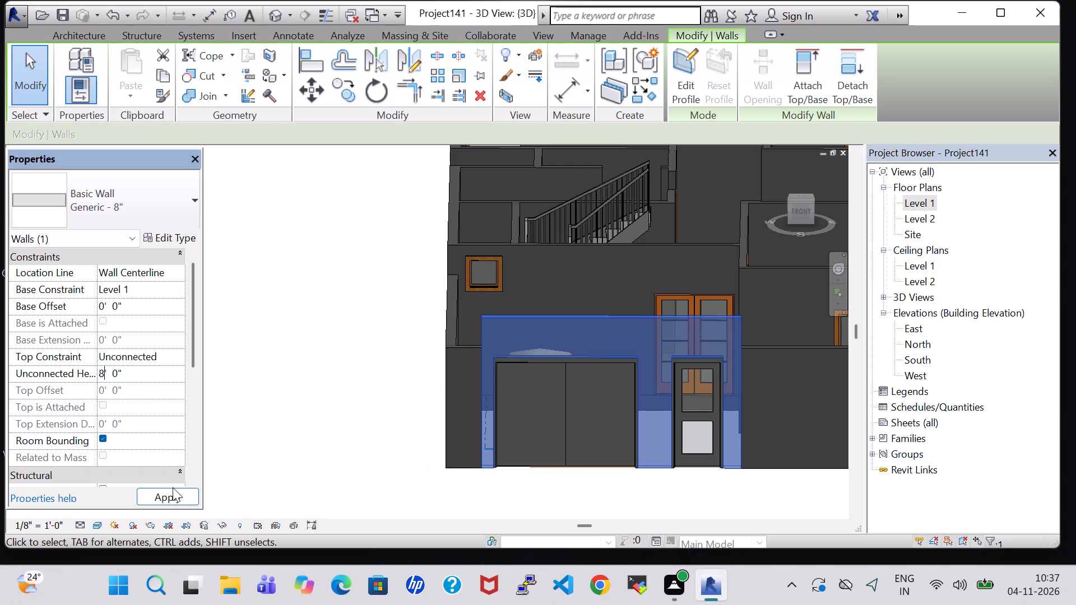
left_click(175, 493)
left_click(252, 417)
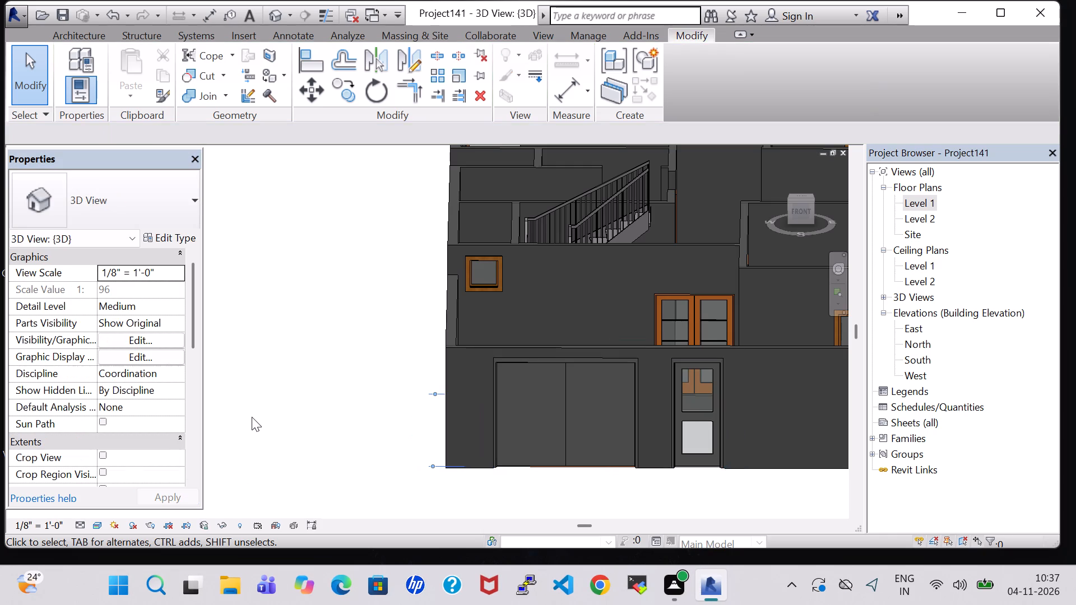
Duplicate the Generic - 8" type of the front boundary wall segment beside the gate door as OUTER 8".
middle_click_drag(581, 457, 576, 374)
middle_click_drag(597, 280, 595, 339, "shift")
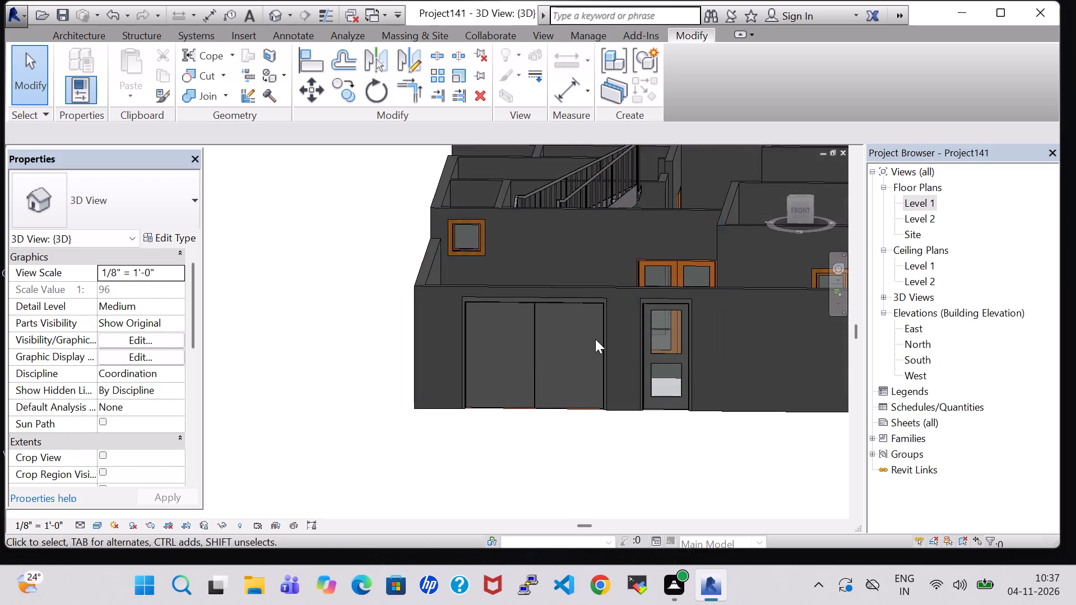
scroll(595, 339, "down", 5)
middle_click_drag(607, 287, 600, 360, "shift")
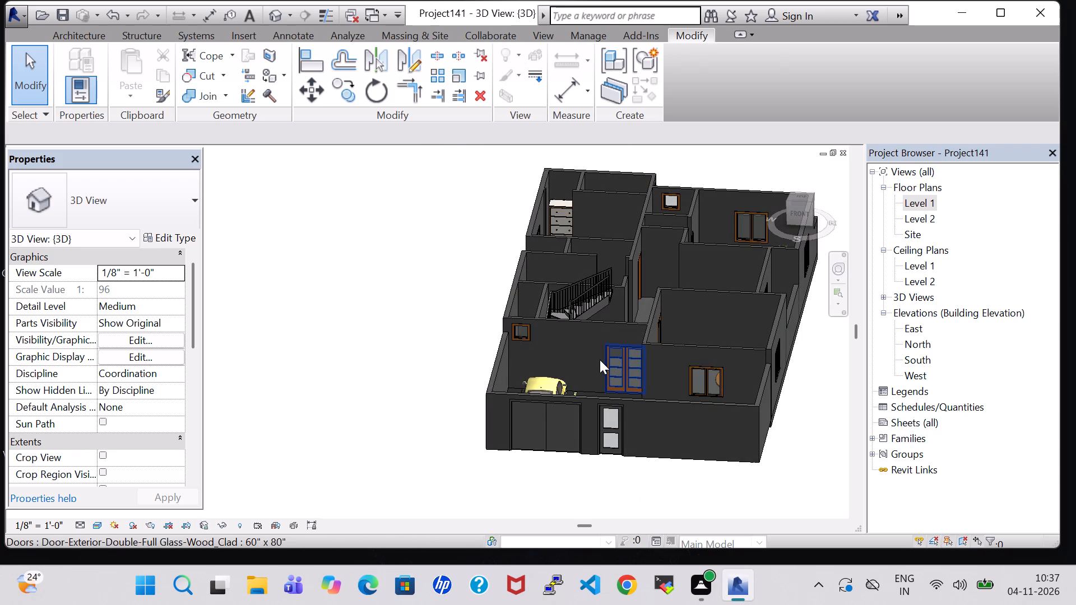
middle_click_drag(600, 360, 598, 392, "shift")
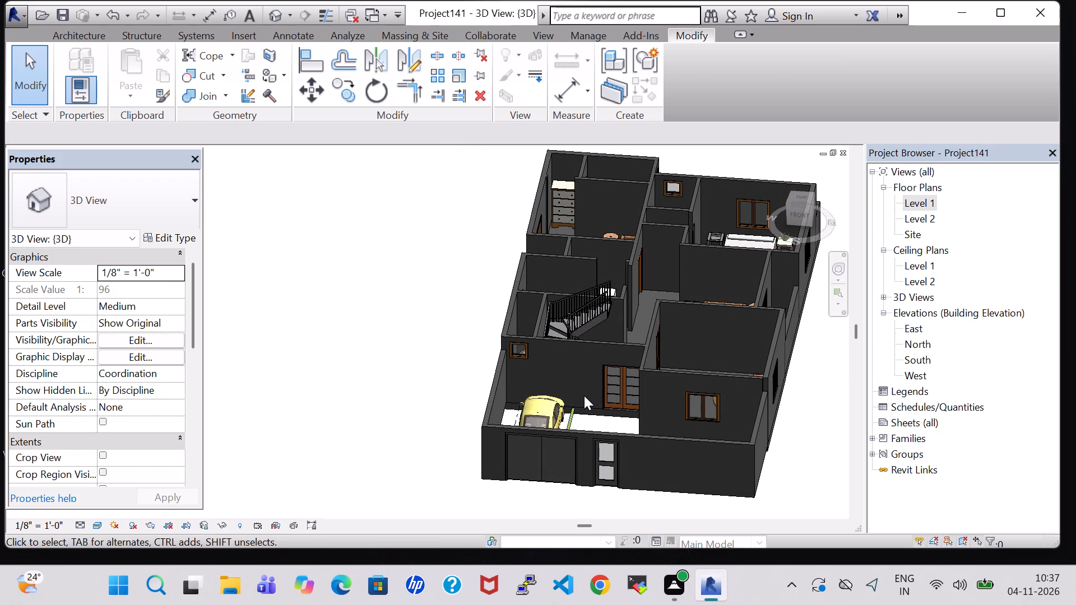
middle_click_drag(584, 395, 600, 363)
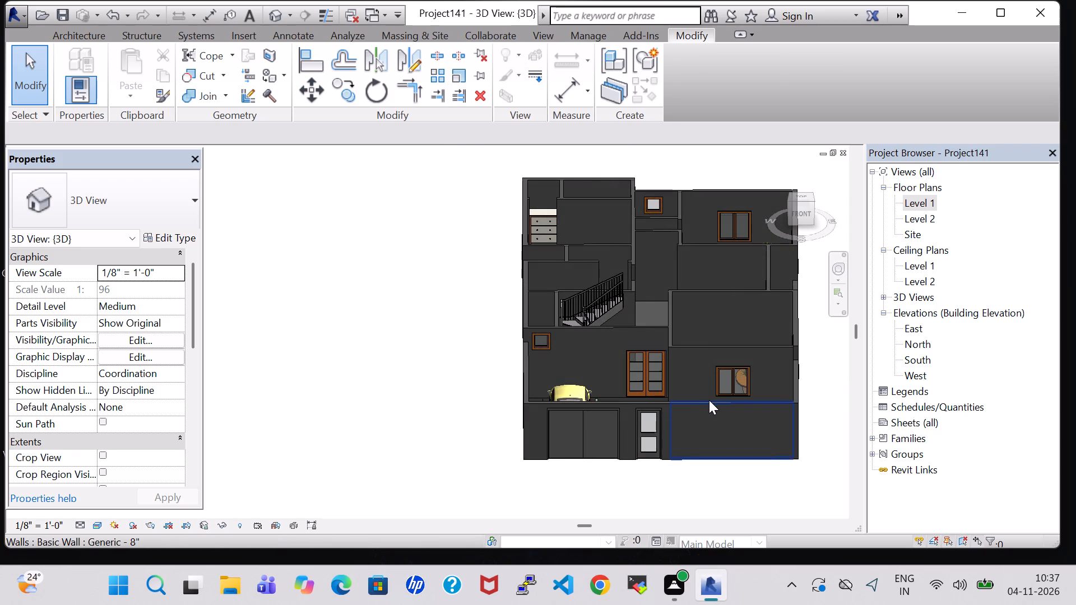
left_click(709, 400)
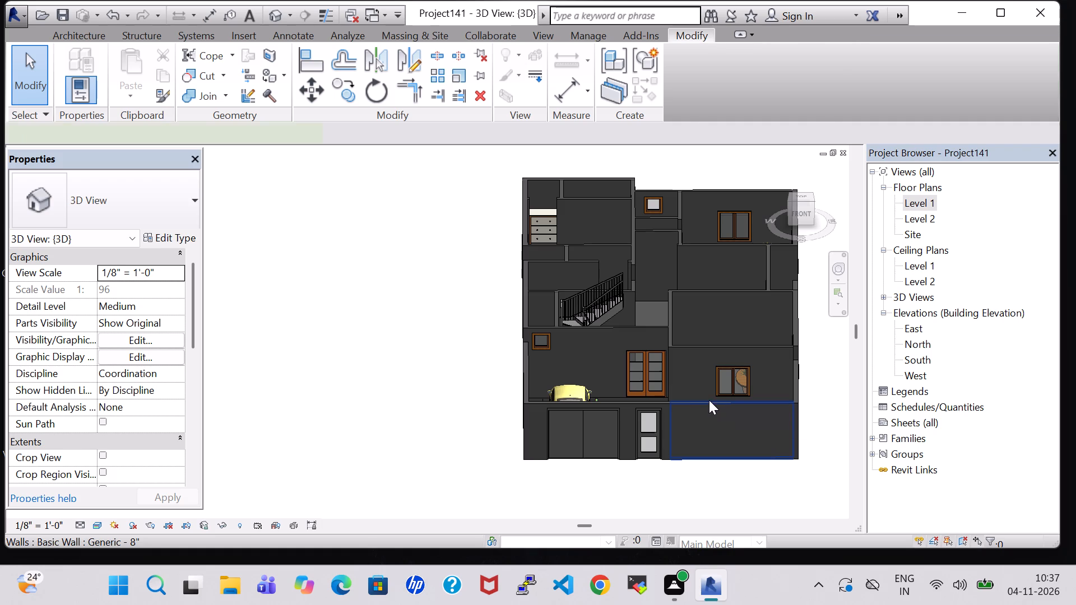
left_click(154, 238)
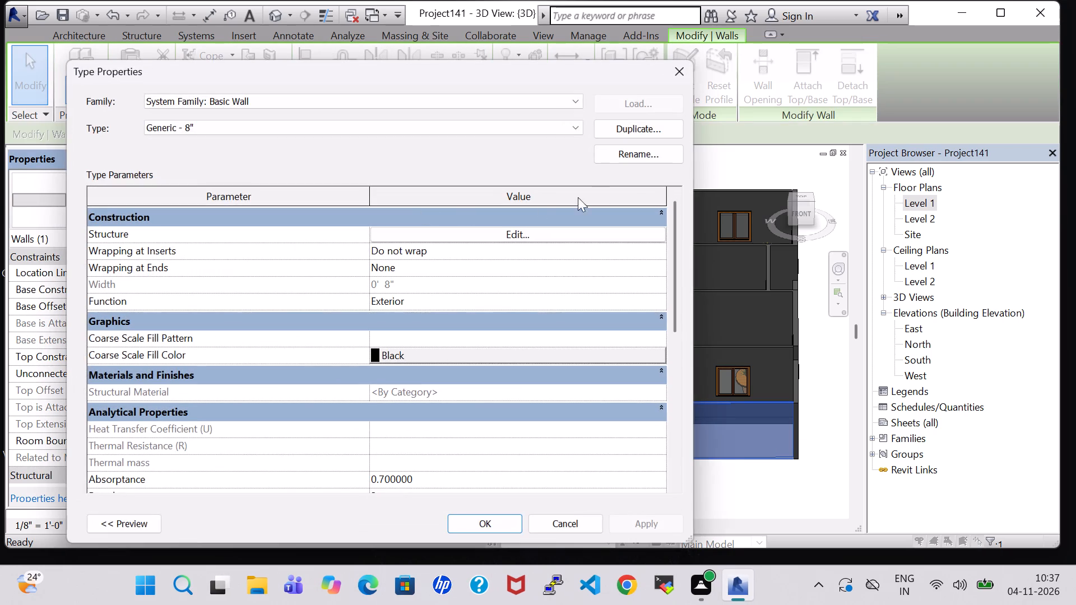
left_click(633, 122)
left_click(386, 302)
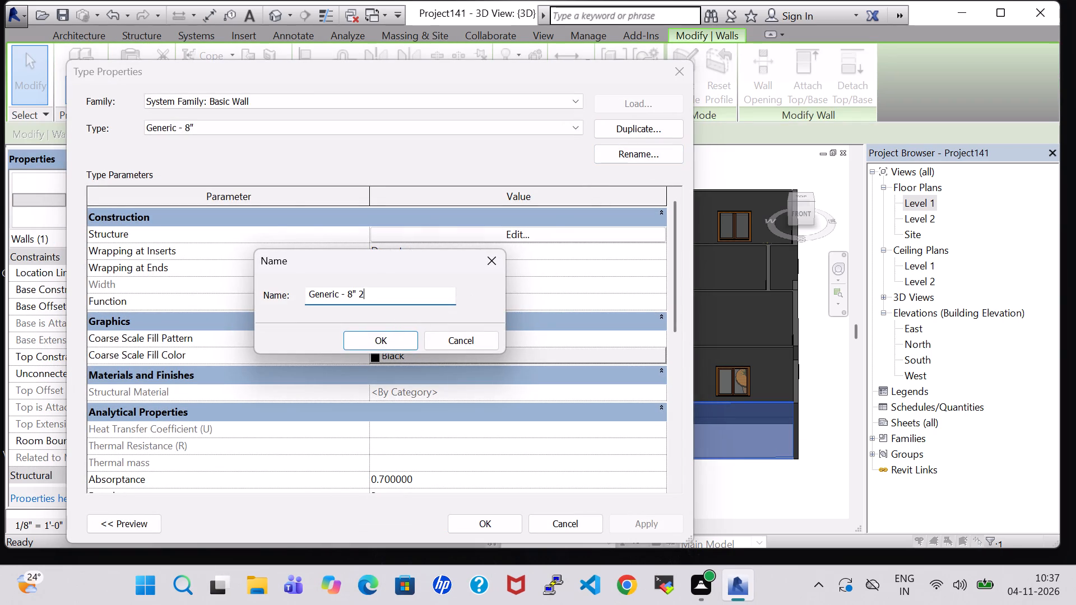
key("BackSpace")
key("BackSpace")
key("BackSpace")
key("BackSpace")
key("BackSpace")
key("BackSpace")
key("BackSpace")
key("BackSpace")
key("BackSpace")
key("BackSpace")
key("BackSpace")
key("BackSpace")
key("BackSpace")
key("BackSpace")
key("BackSpace")
key("BackSpace")
key("BackSpace")
key("BackSpace")
key("BackSpace")
key("BackSpace")
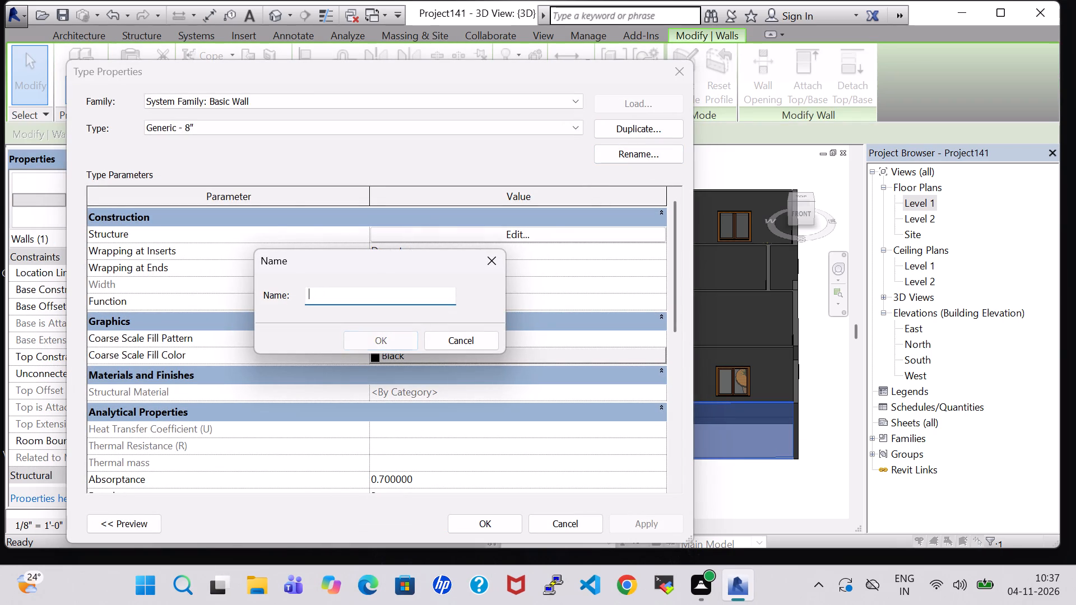
type("OUTER 8")
key("shift+quotedbl")
key("Return")
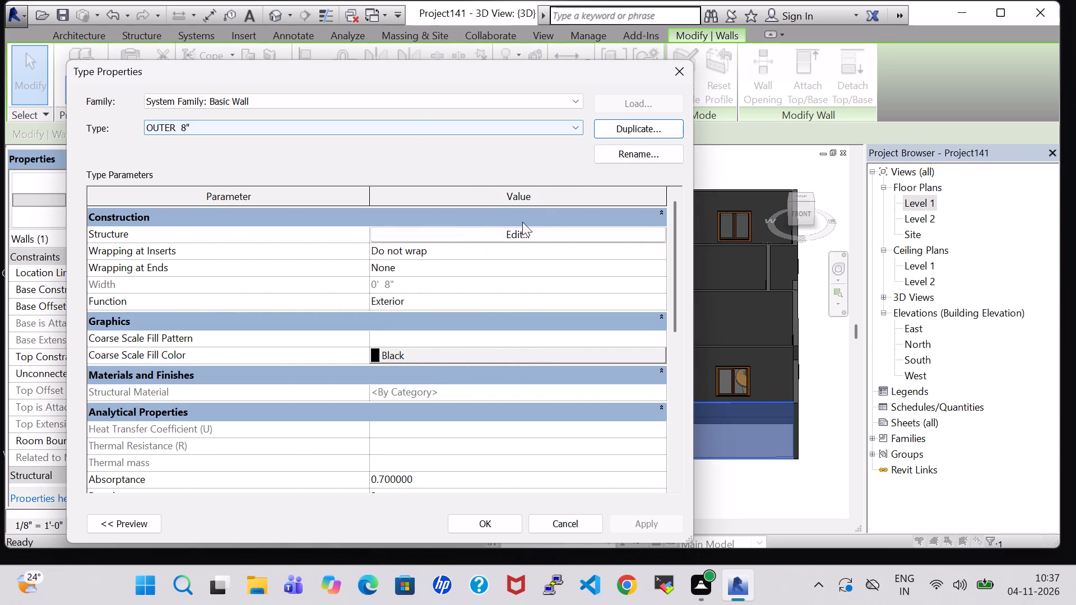
Assign the Birch material to the structure layer of the OUTER 8" wall type and apply the type changes.
left_click(533, 231)
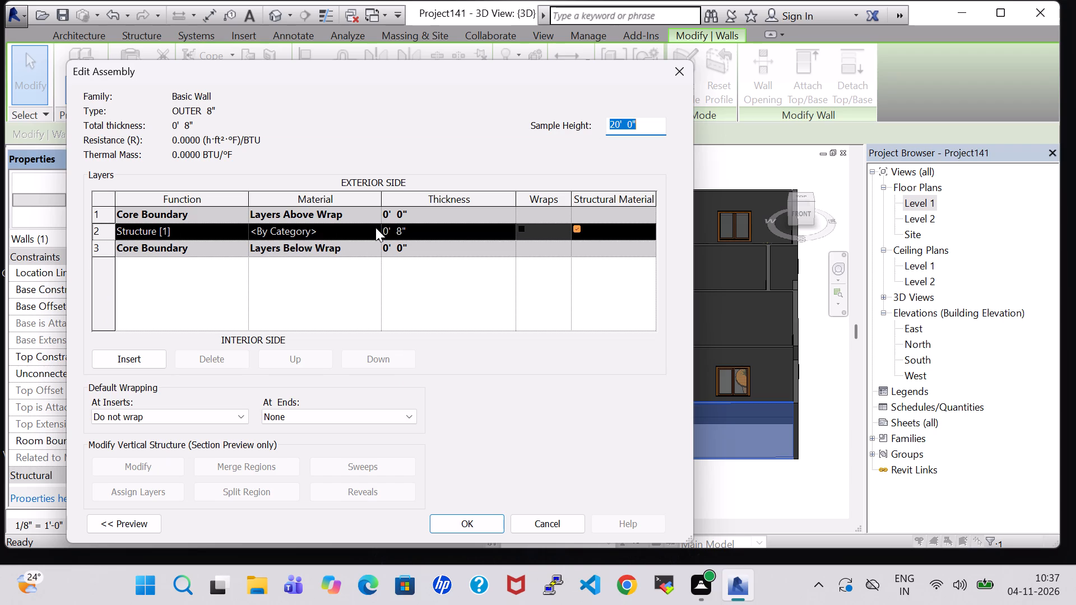
left_click(375, 227)
scroll(405, 331, "up", 12)
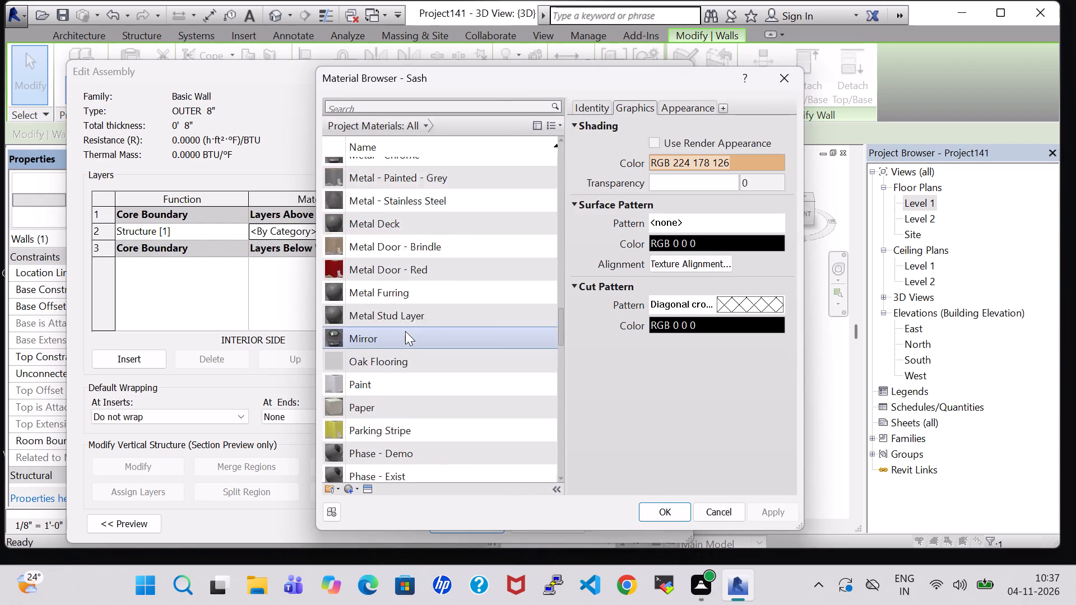
scroll(405, 331, "up", 8)
scroll(405, 331, "up", 13)
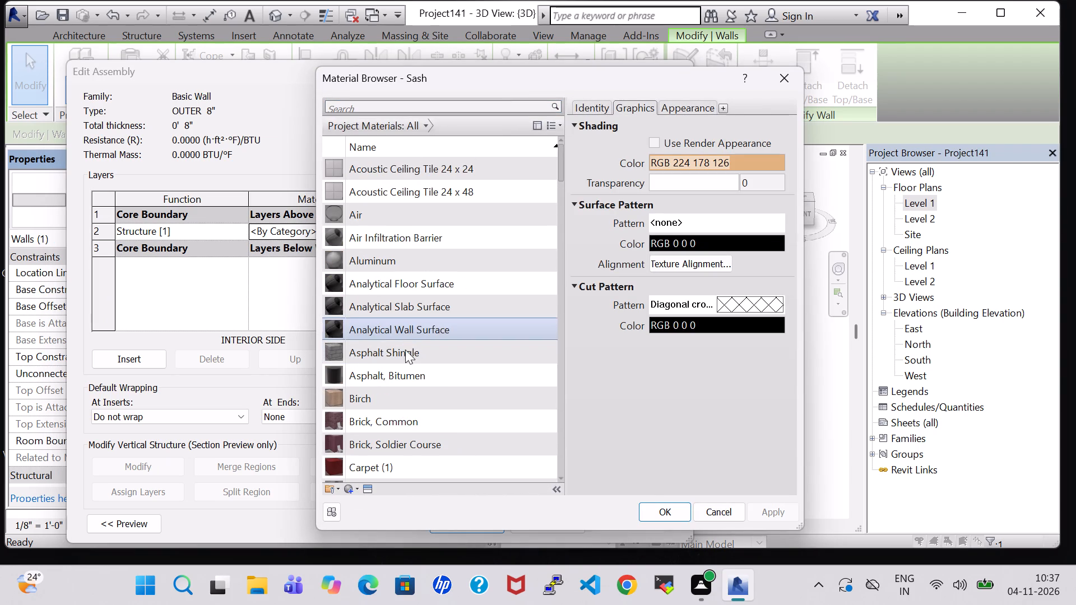
left_click(396, 400)
left_click(661, 515)
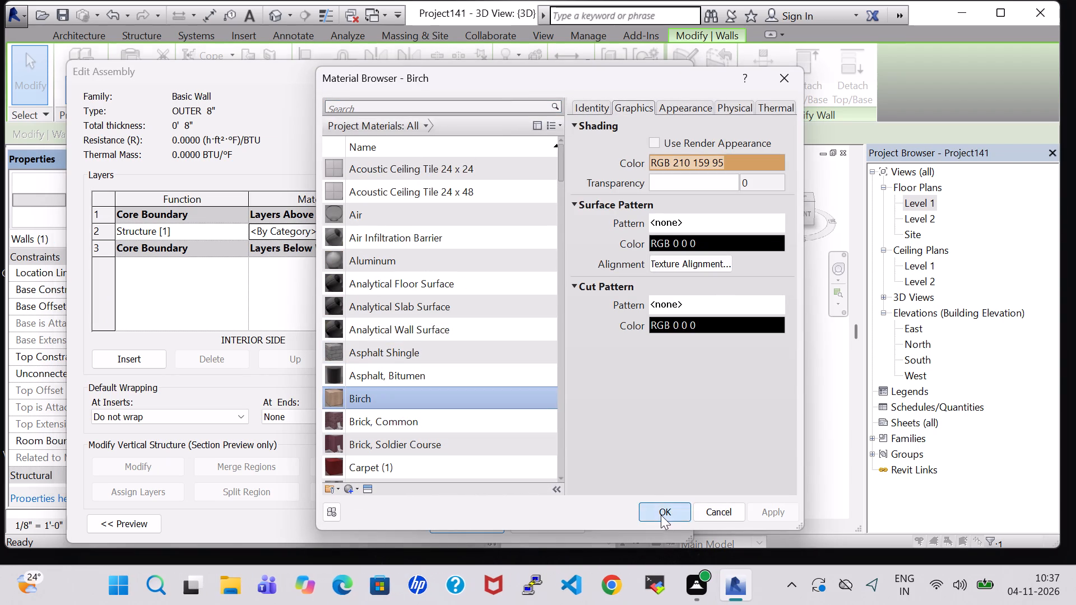
left_click(477, 523)
left_click(477, 523)
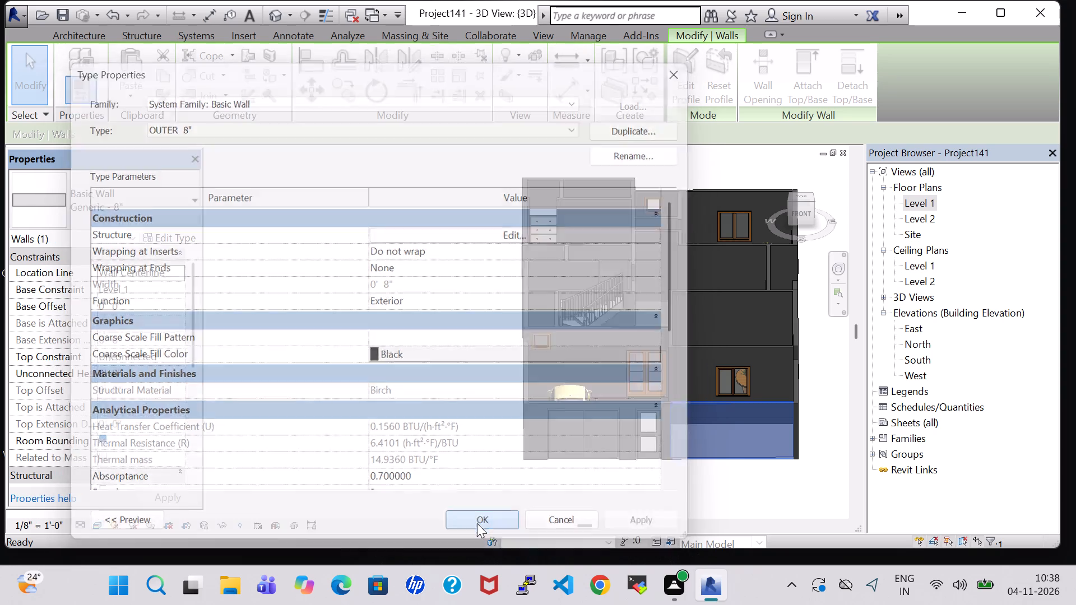
left_click(490, 505)
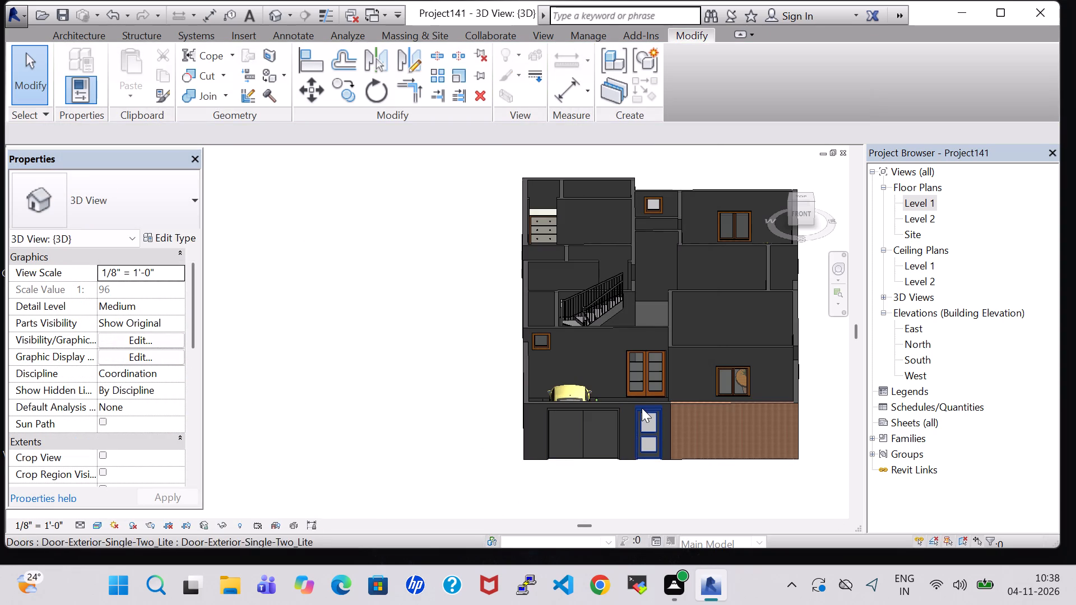
Change the front gate wall, the short corner segment beside it and the car porch's outer side wall to type OUTER 8".
left_click(644, 402)
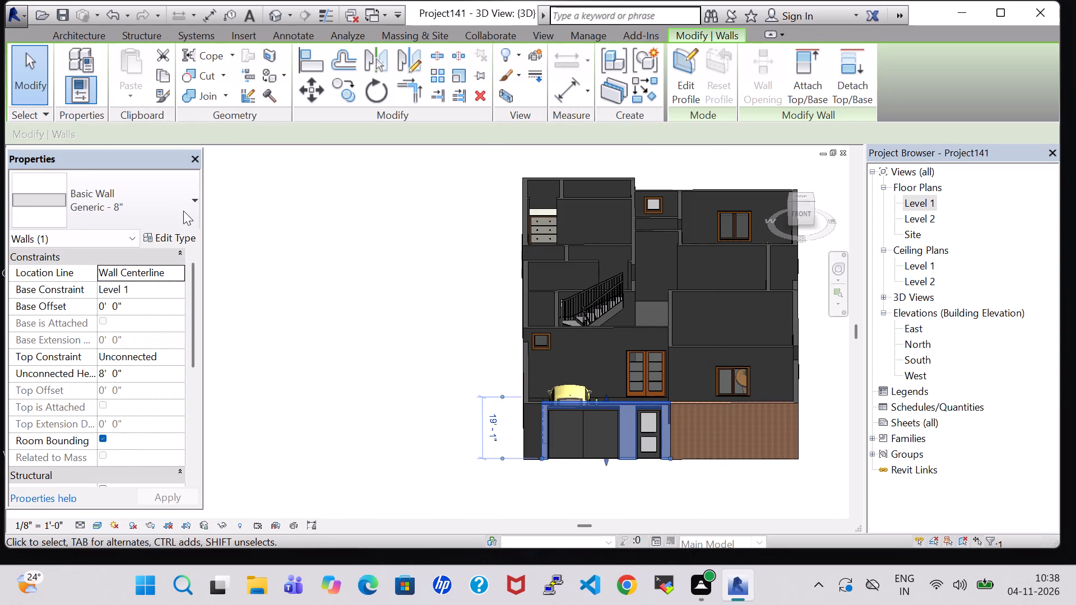
left_click(141, 185)
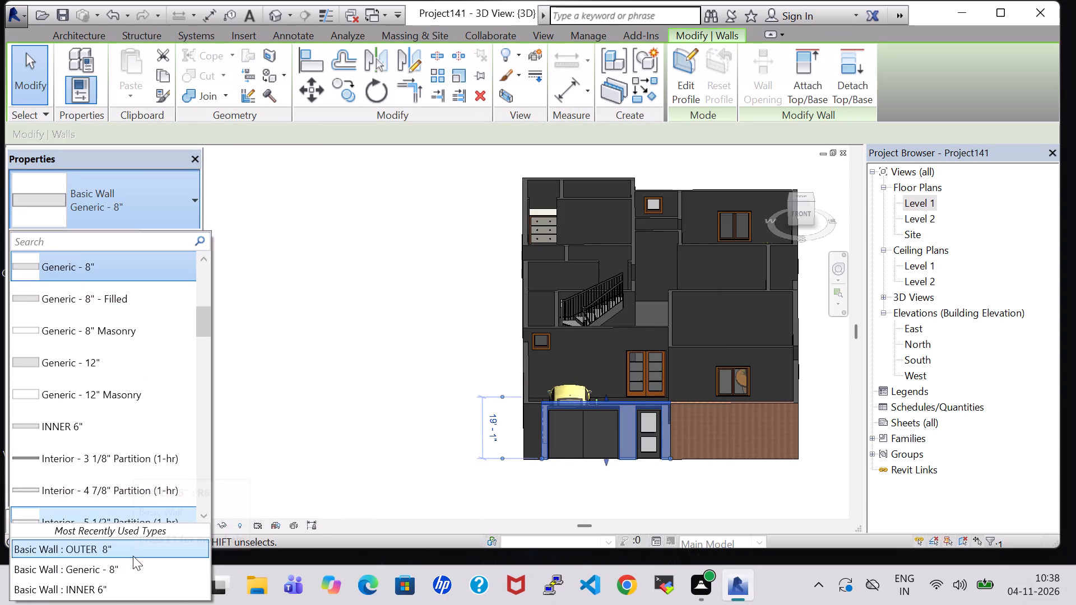
left_click(128, 550)
left_click(390, 411)
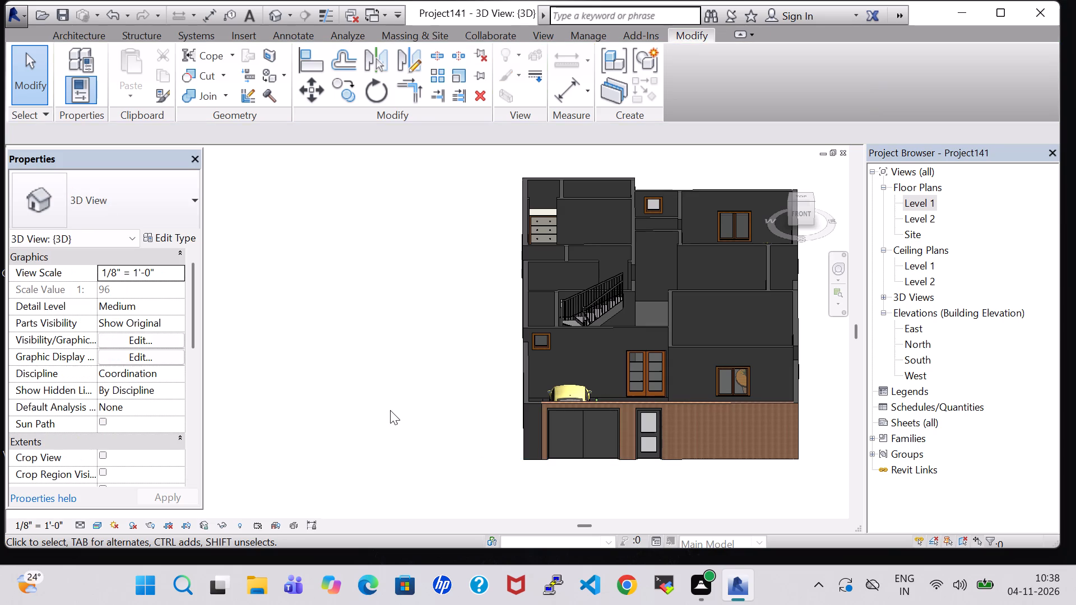
left_click(528, 413)
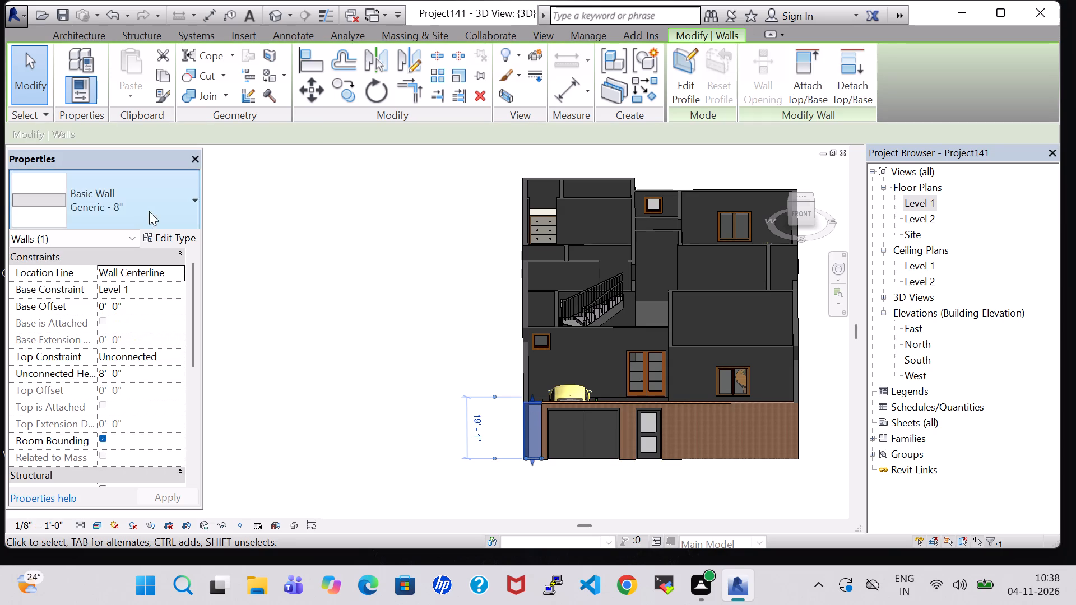
left_click(136, 202)
left_click(135, 551)
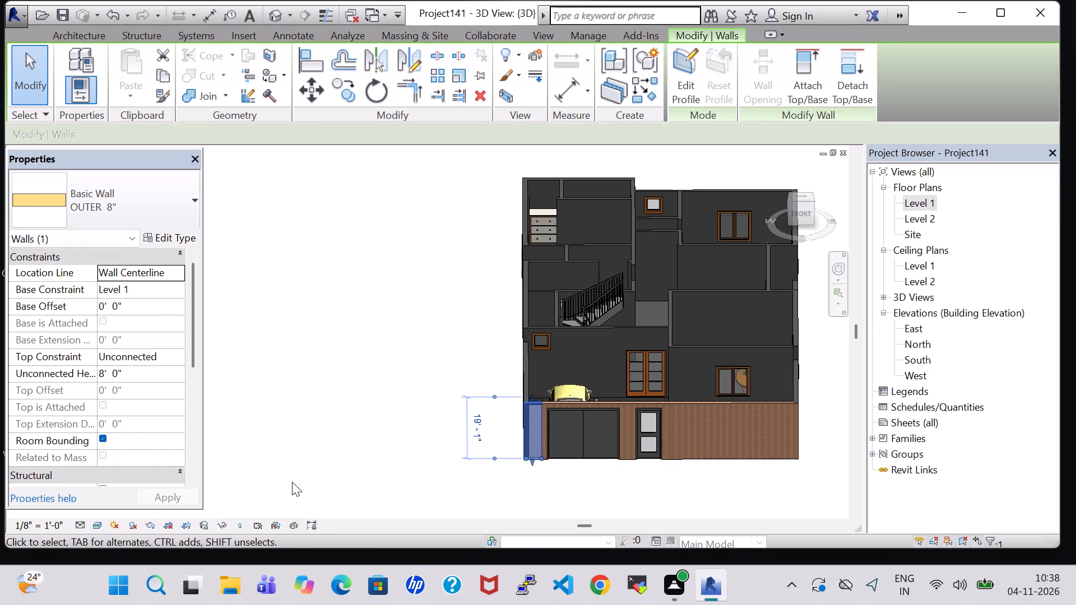
left_click(457, 353)
left_click(525, 384)
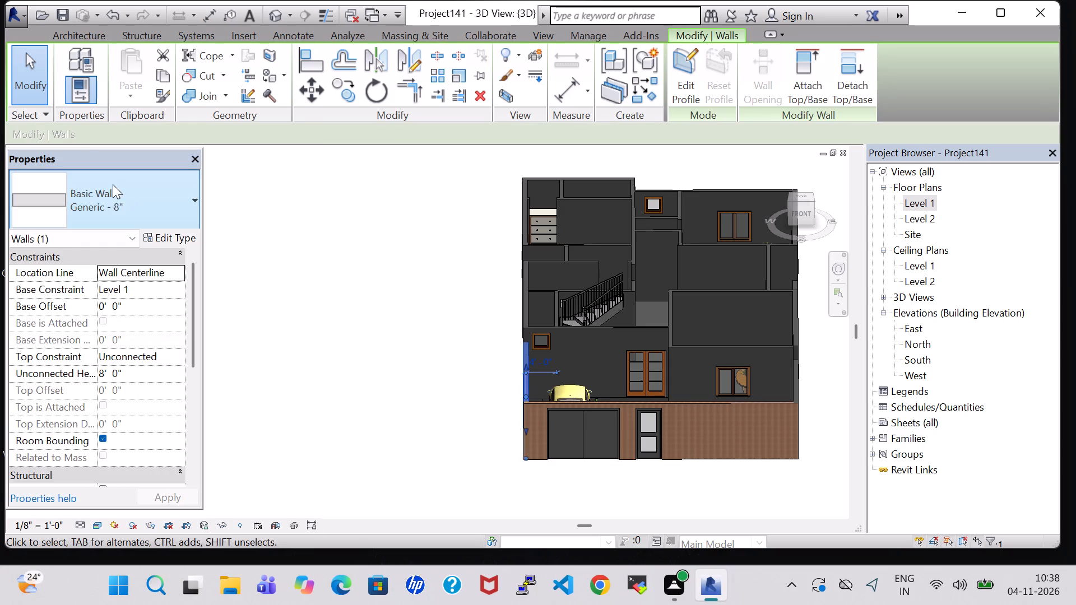
left_click(113, 184)
left_click(114, 546)
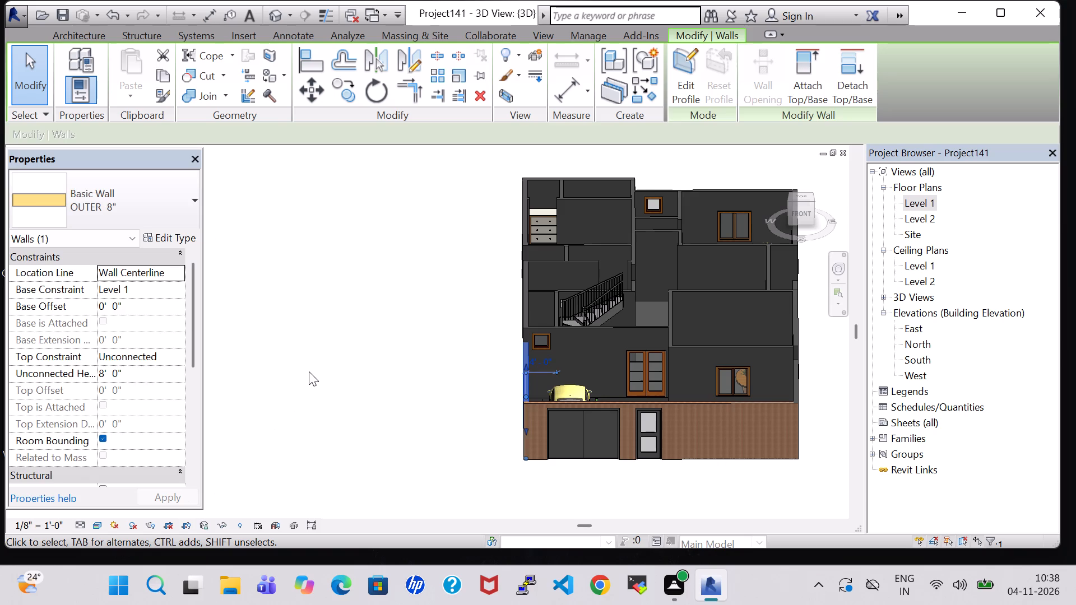
left_click(309, 371)
Assign the Brick, Common material to the structure layer of the INNER 6" wall type used behind the car porch.
left_click(579, 329)
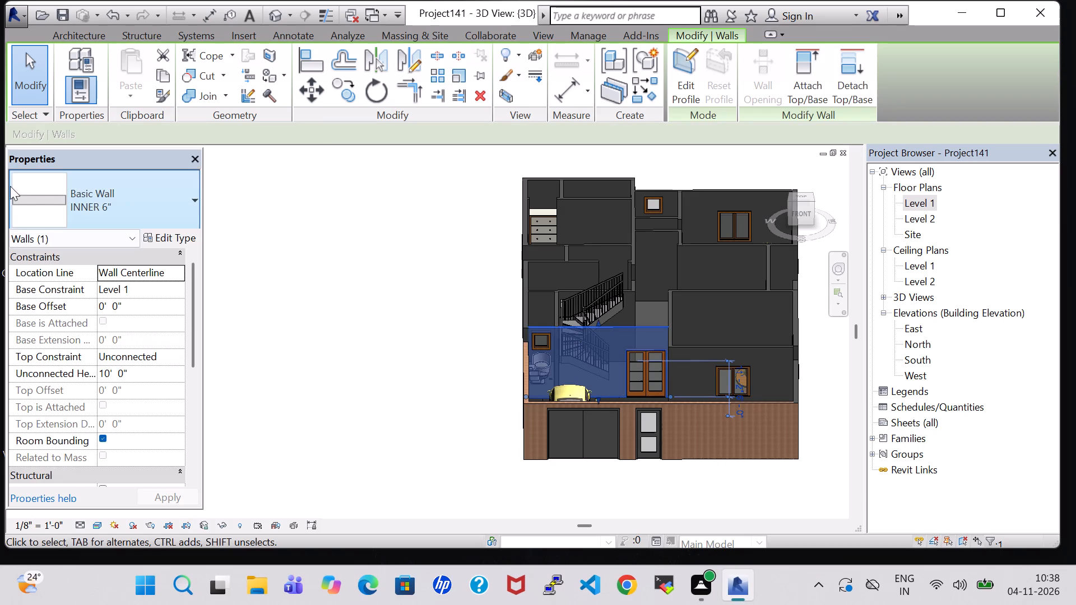
left_click(153, 236)
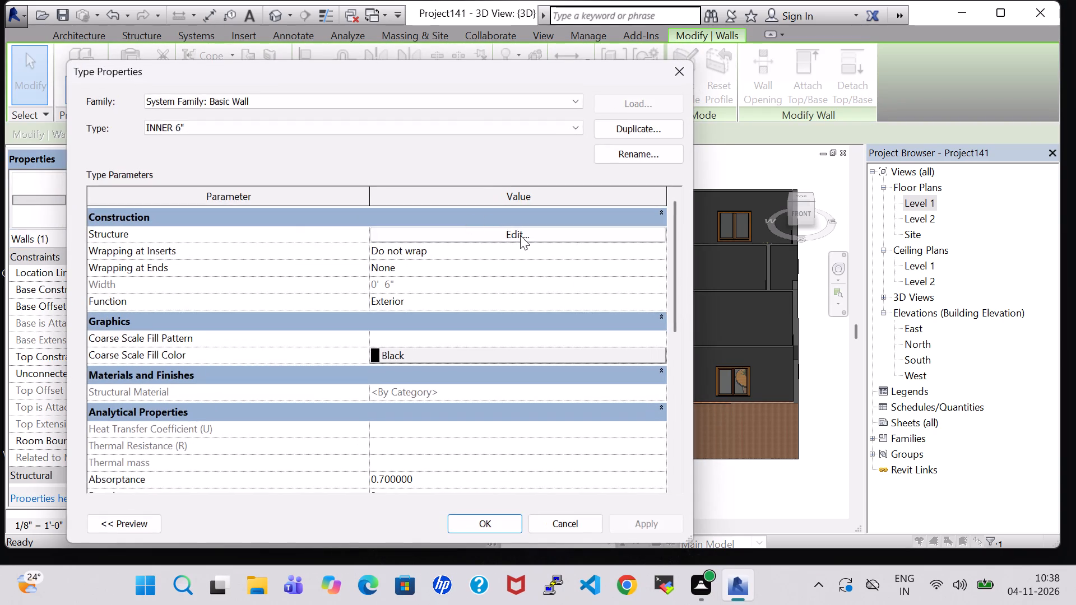
left_click(520, 235)
left_click(375, 226)
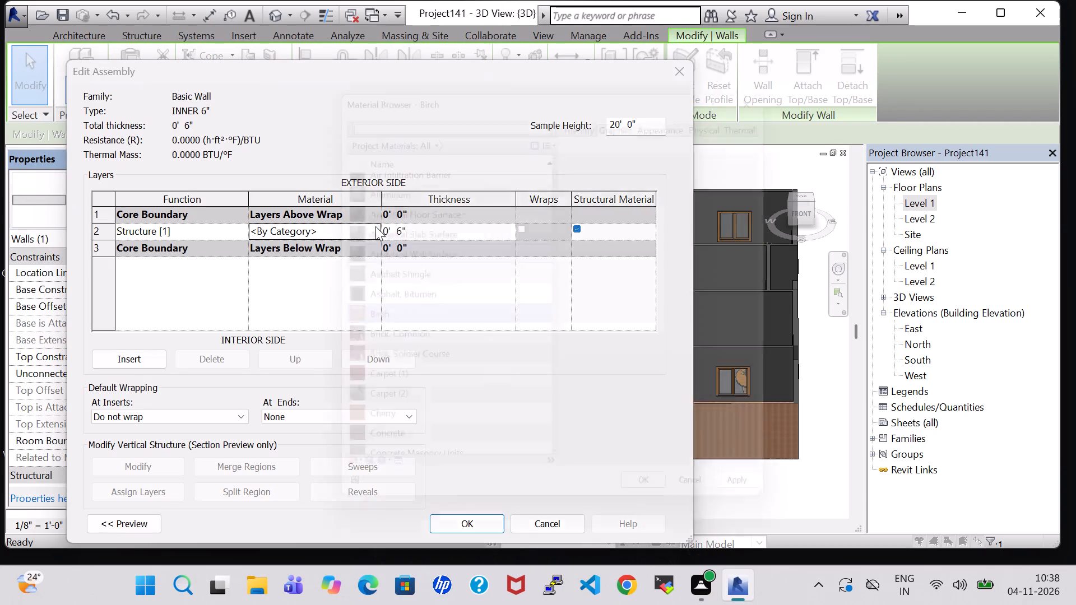
left_click(396, 340)
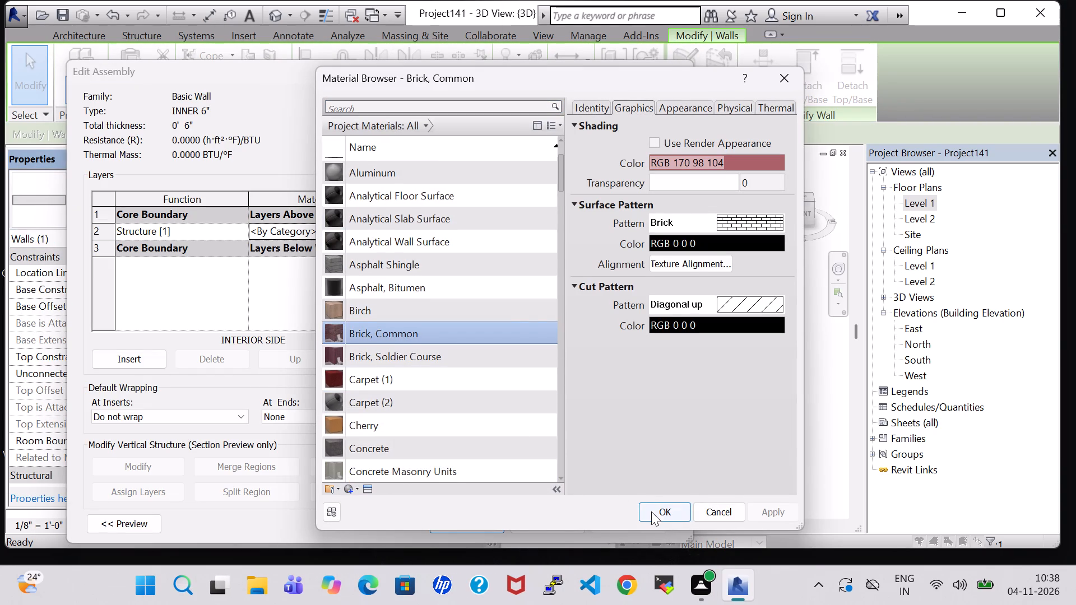
left_click(653, 512)
left_click(457, 522)
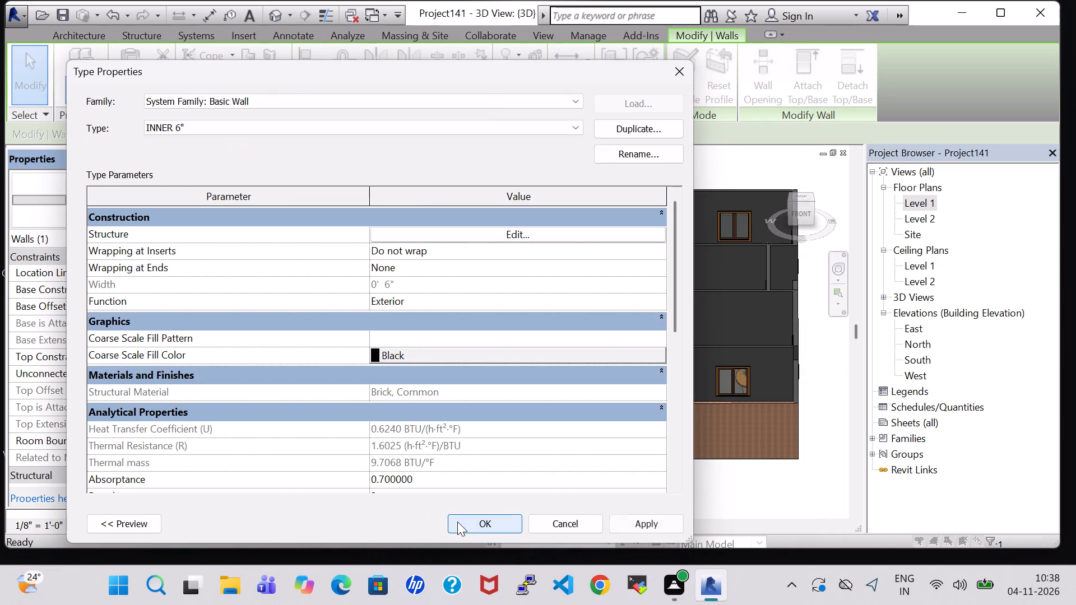
left_click(457, 522)
left_click(420, 417)
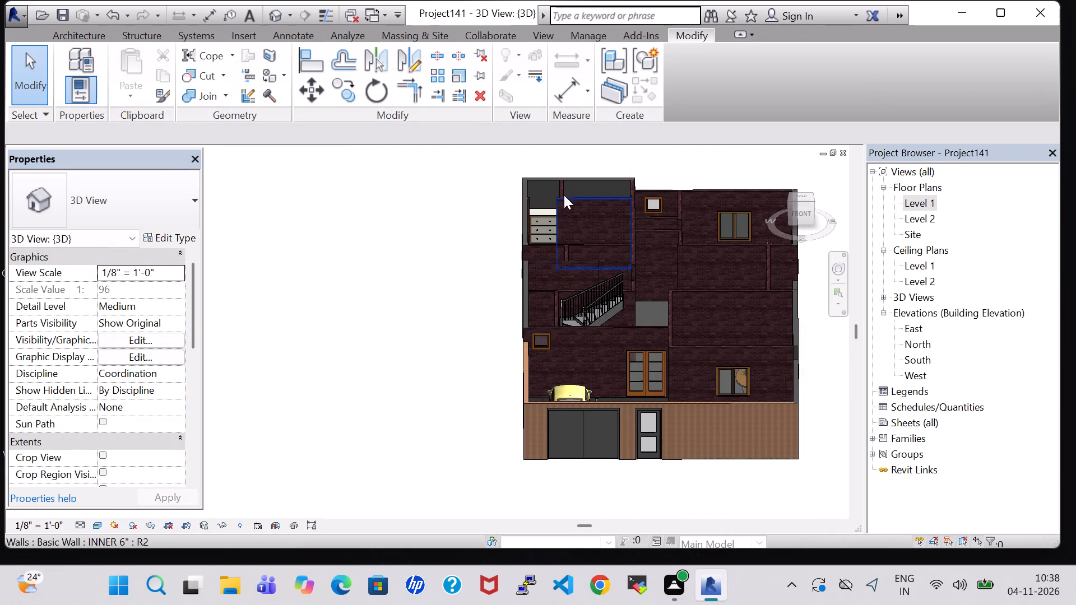
Assign the Brick, Common material to the structure layer of the Generic - 8" wall type used on the house's rear wall.
left_click(537, 178)
left_click(156, 233)
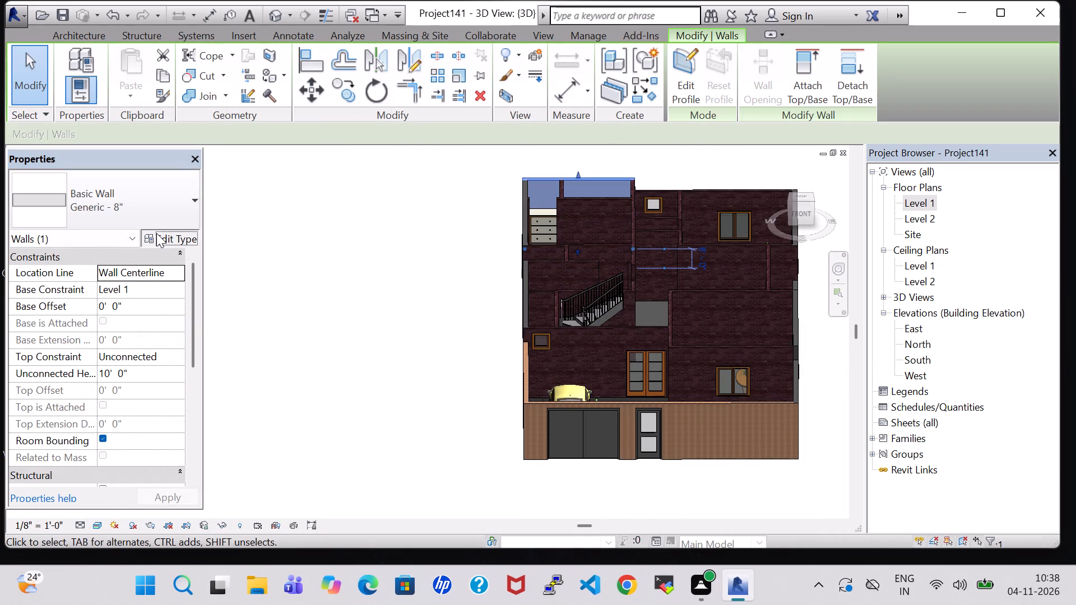
left_click(512, 239)
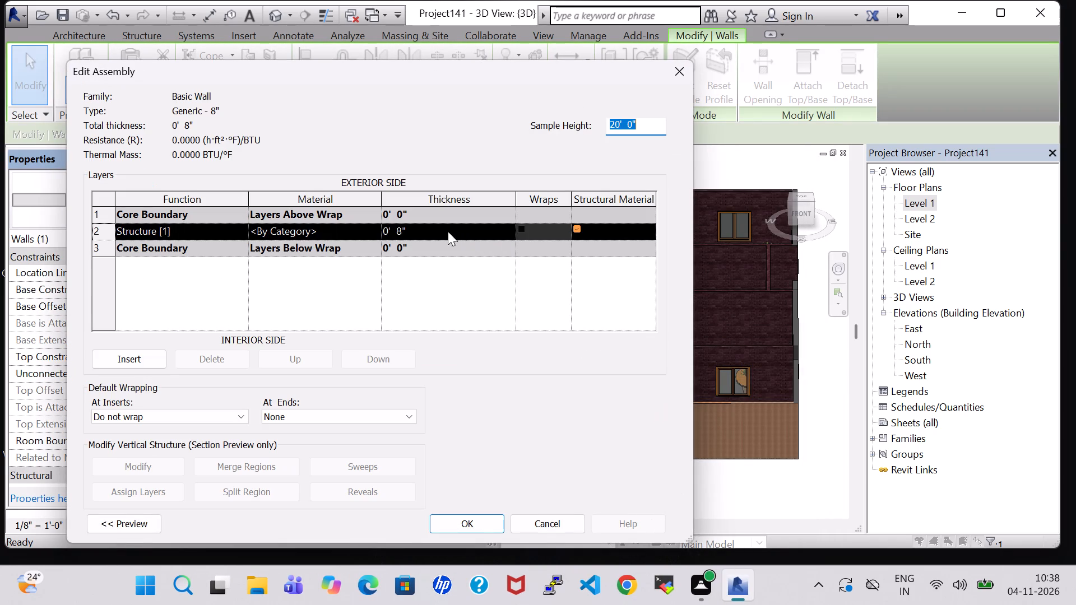
left_click(376, 226)
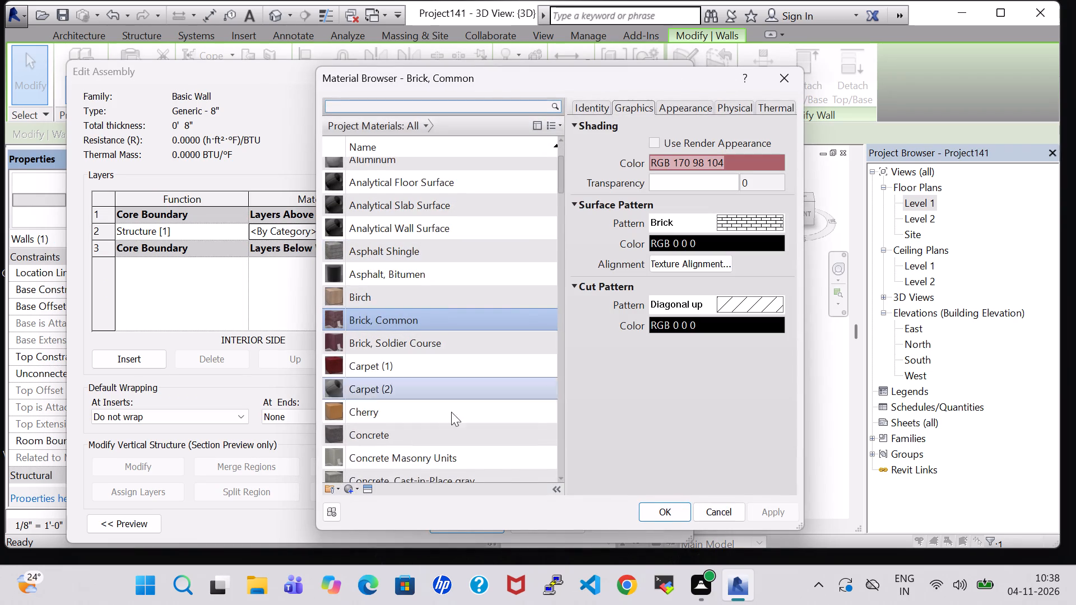
left_click(655, 512)
left_click(467, 518)
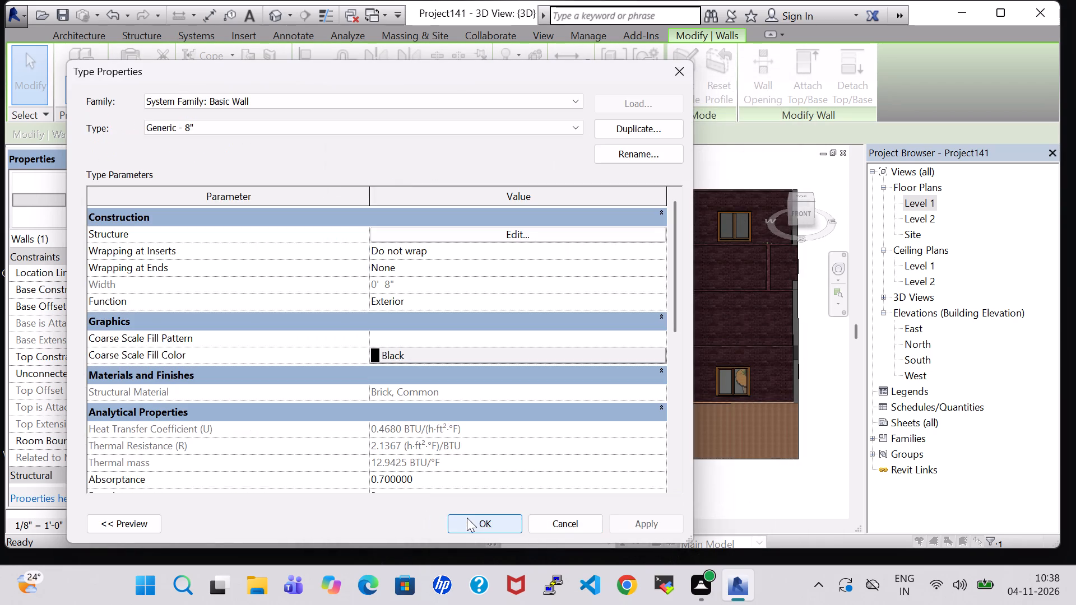
left_click(470, 519)
left_click(415, 319)
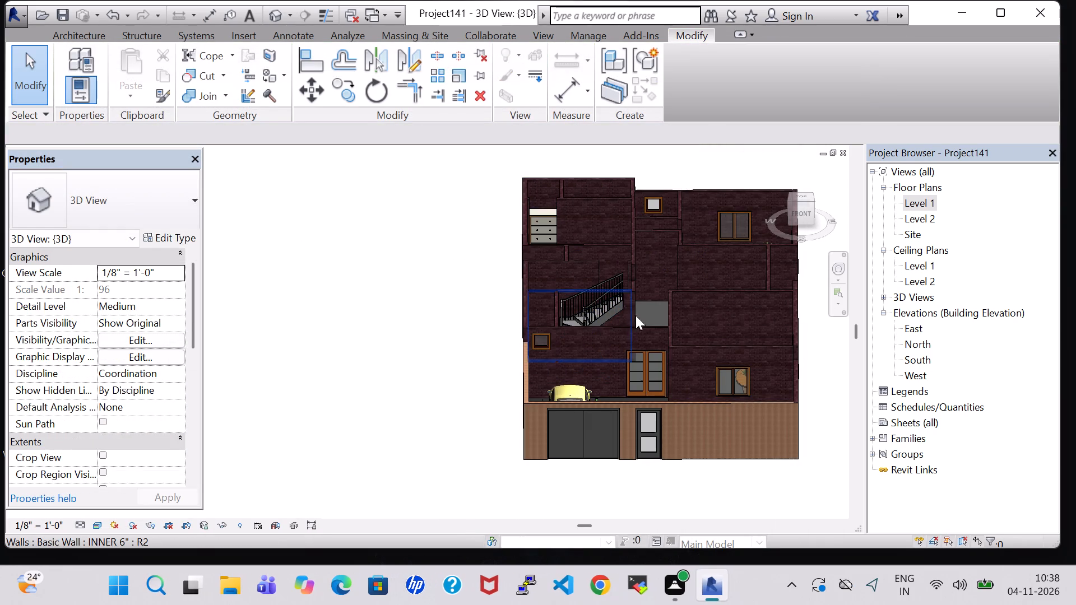
Examine the wall materials, room interiors and car porch of the house in 3D from above and from the front.
middle_click_drag(623, 249, 605, 392, "shift")
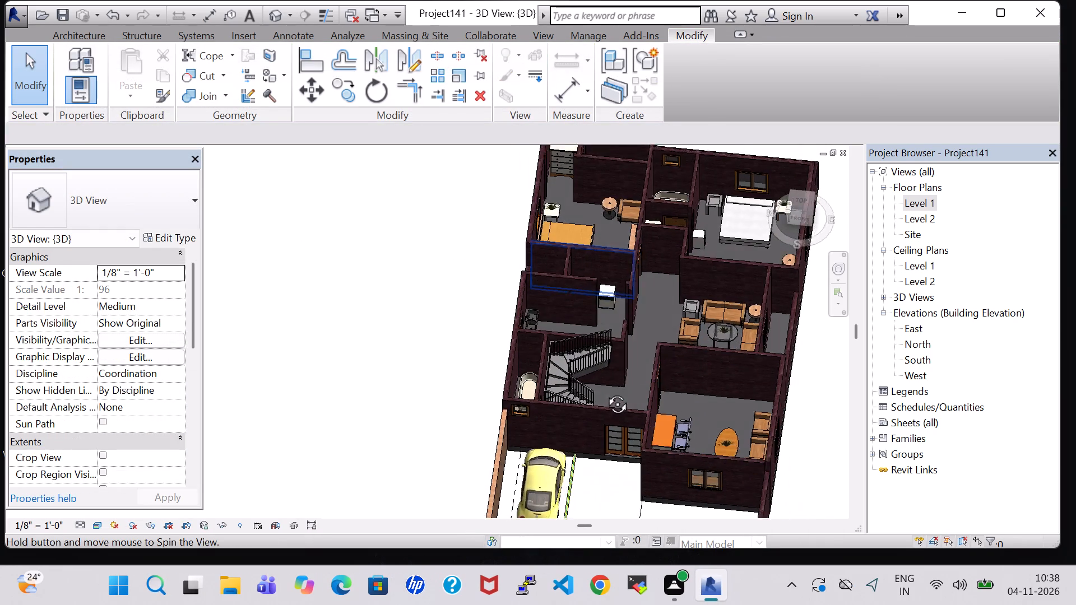
middle_click_drag(605, 392, 599, 404, "shift")
scroll(545, 322, "up", 5)
middle_click_drag(532, 299, 534, 430, "shift")
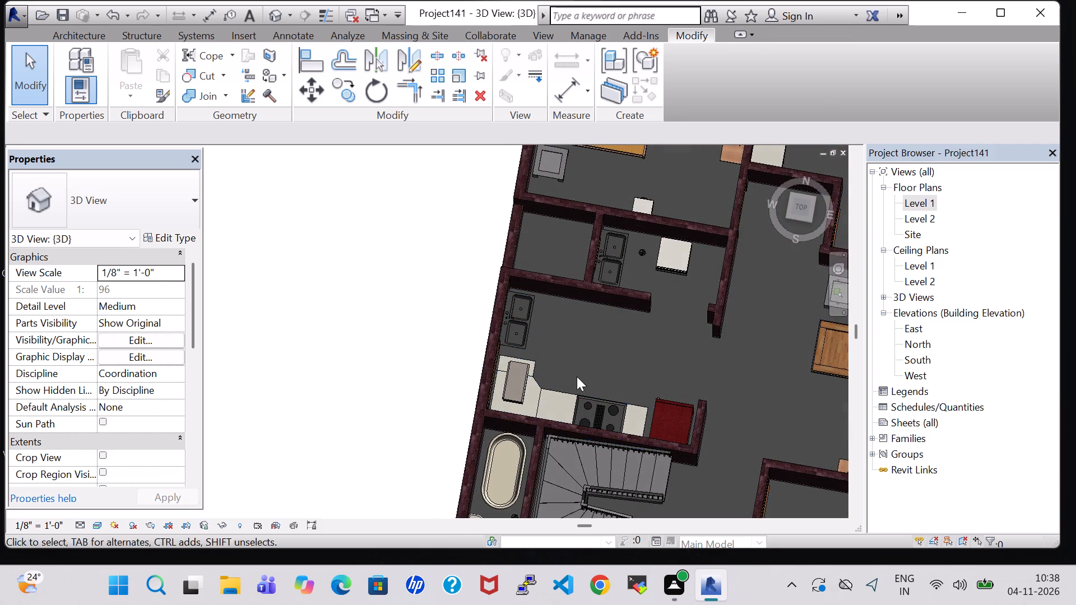
middle_click_drag(758, 320, 310, 392)
scroll(405, 331, "down", 2)
middle_click_drag(482, 297, 448, 384)
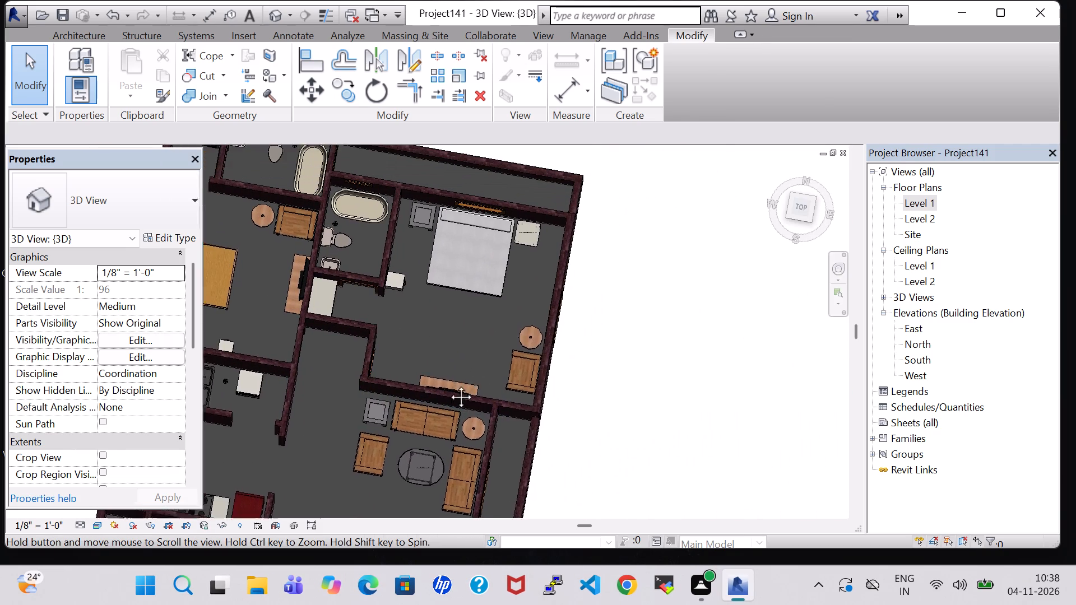
middle_click_drag(448, 384, 565, 245)
middle_click_drag(665, 384, 665, 386)
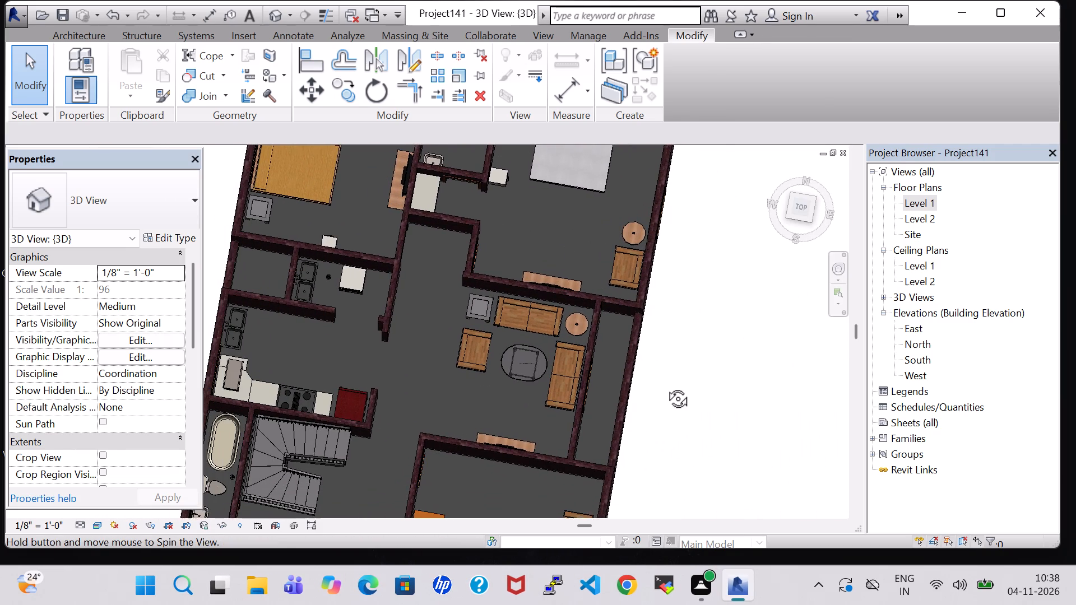
middle_click_drag(665, 386, 577, 207)
middle_click_drag(517, 345, 530, 281, "shift")
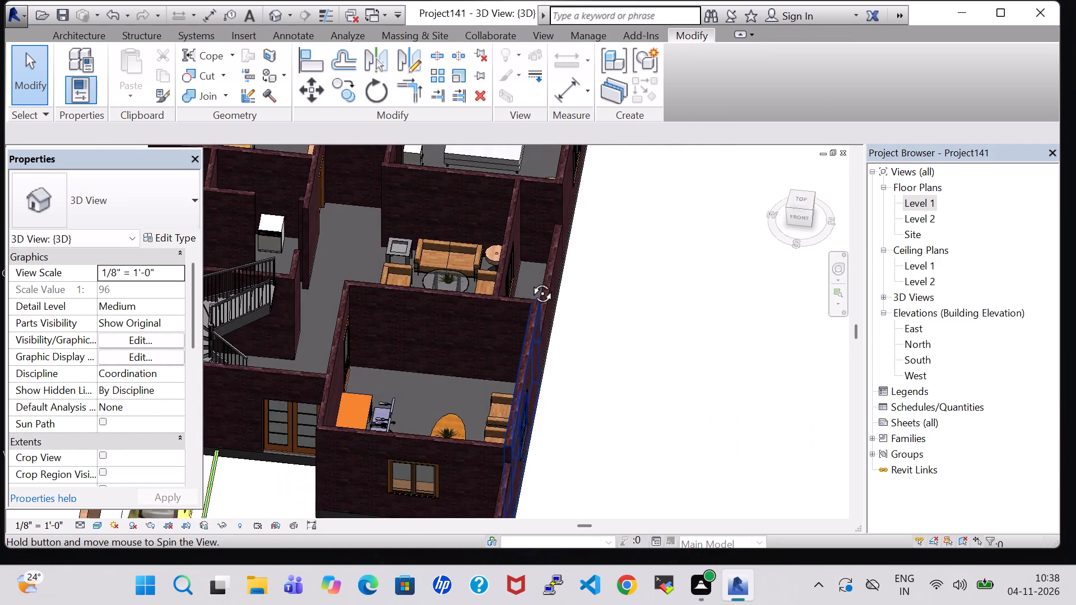
middle_click_drag(530, 281, 505, 263, "shift")
middle_click_drag(410, 249, 493, 286)
middle_click_drag(463, 269, 484, 277)
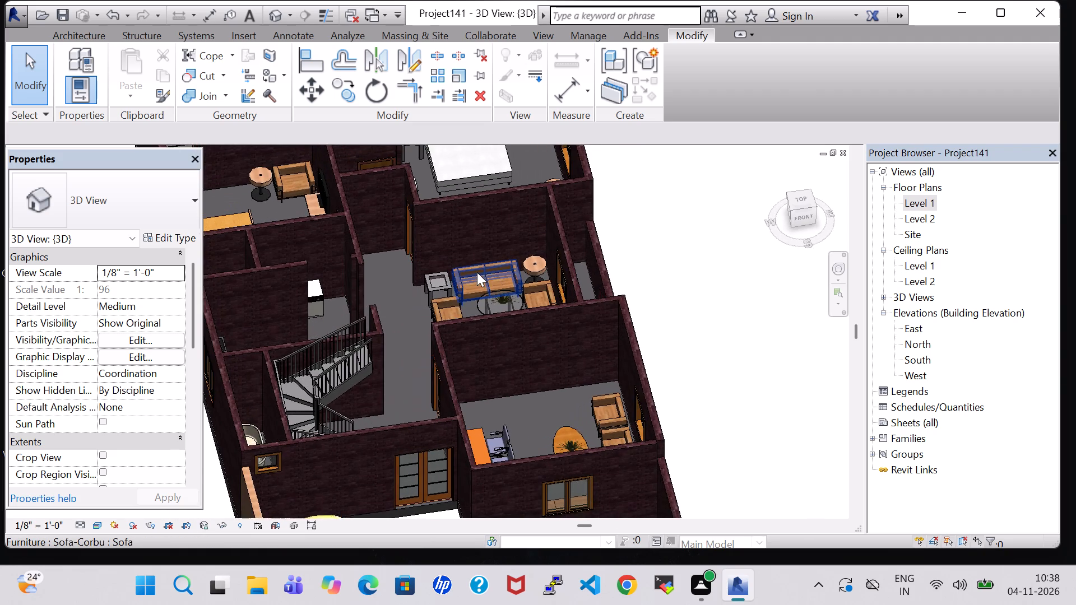
scroll(477, 272, "down", 3)
middle_click_drag(501, 351, 482, 283)
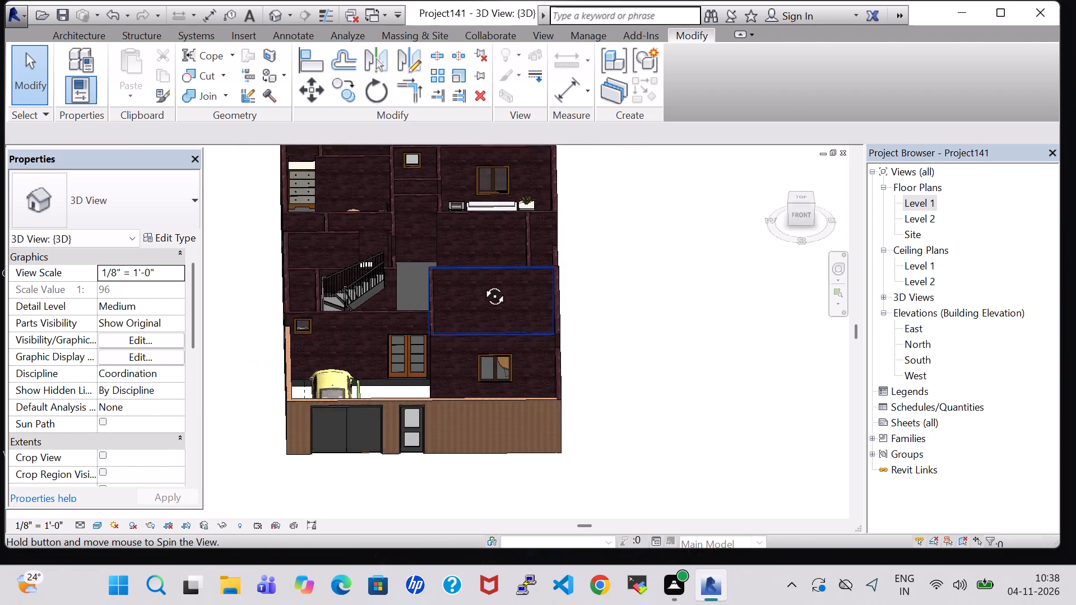
middle_click_drag(482, 283, 477, 309)
middle_click_drag(555, 241, 552, 381, "shift")
middle_click_drag(471, 347, 513, 263)
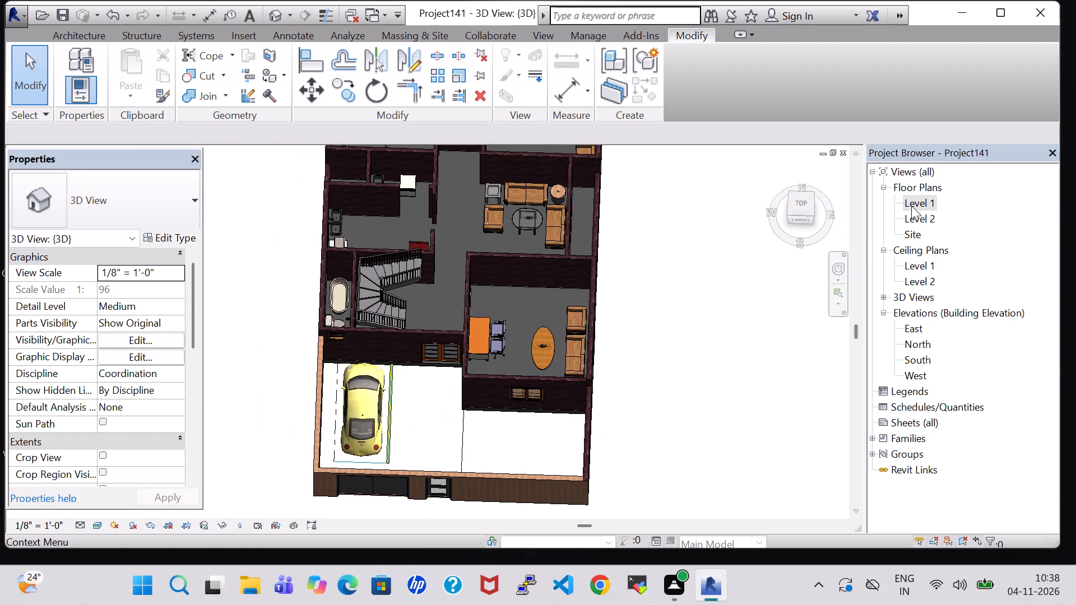
Create a toposurface at 0' 0" elevation in the Level 1 plan, with points at the four corners of the car porch.
double_click(913, 203)
scroll(519, 243, "down", 3)
middle_click_drag(504, 241, 484, 333)
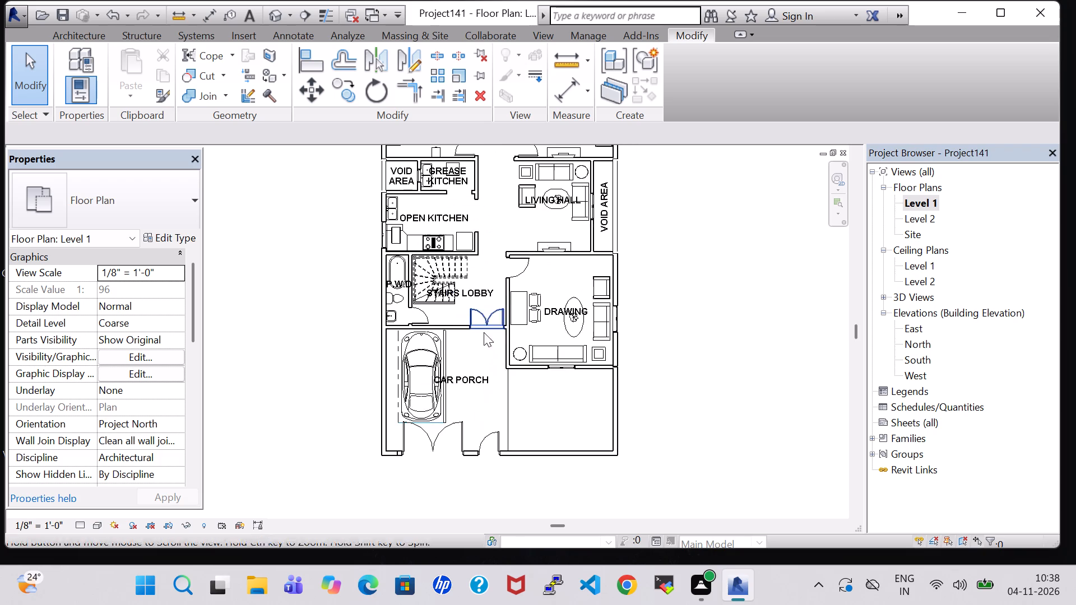
left_click(429, 39)
left_click(390, 63)
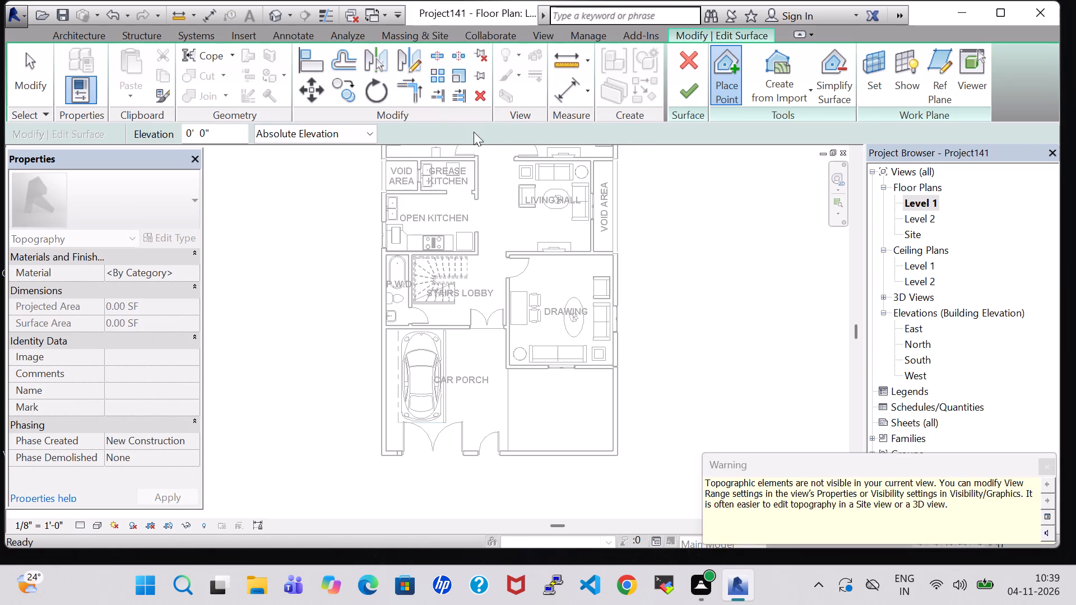
left_click(725, 82)
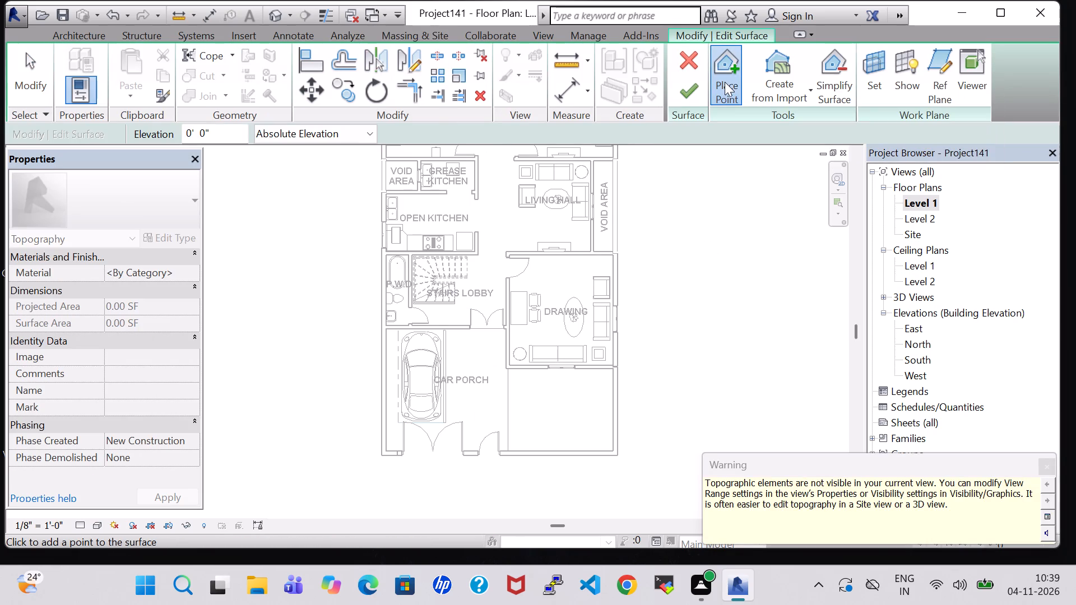
scroll(407, 352, "up", 9)
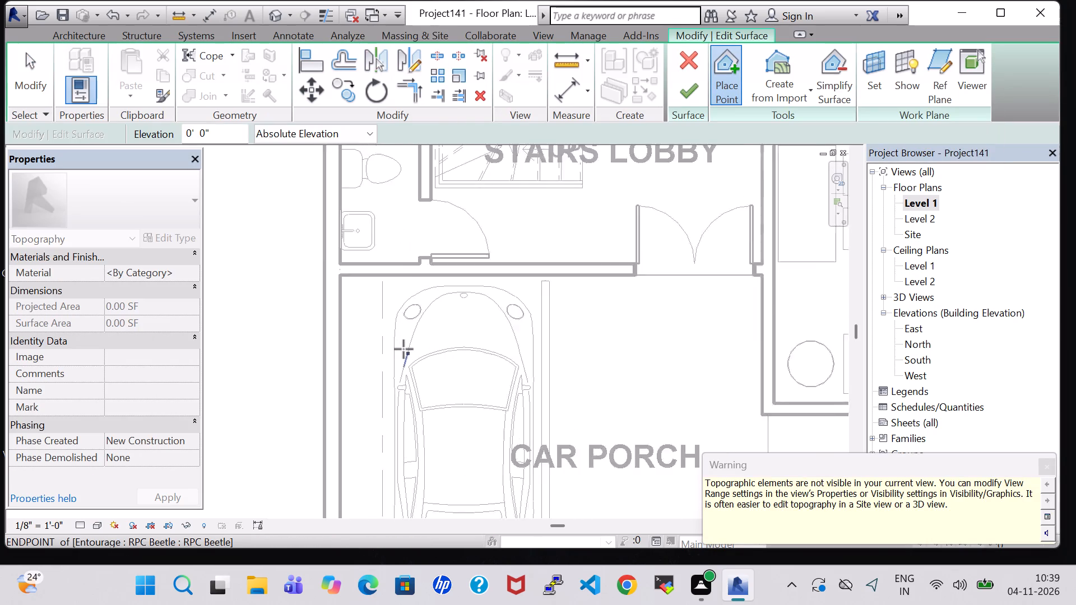
scroll(403, 349, "up", 1)
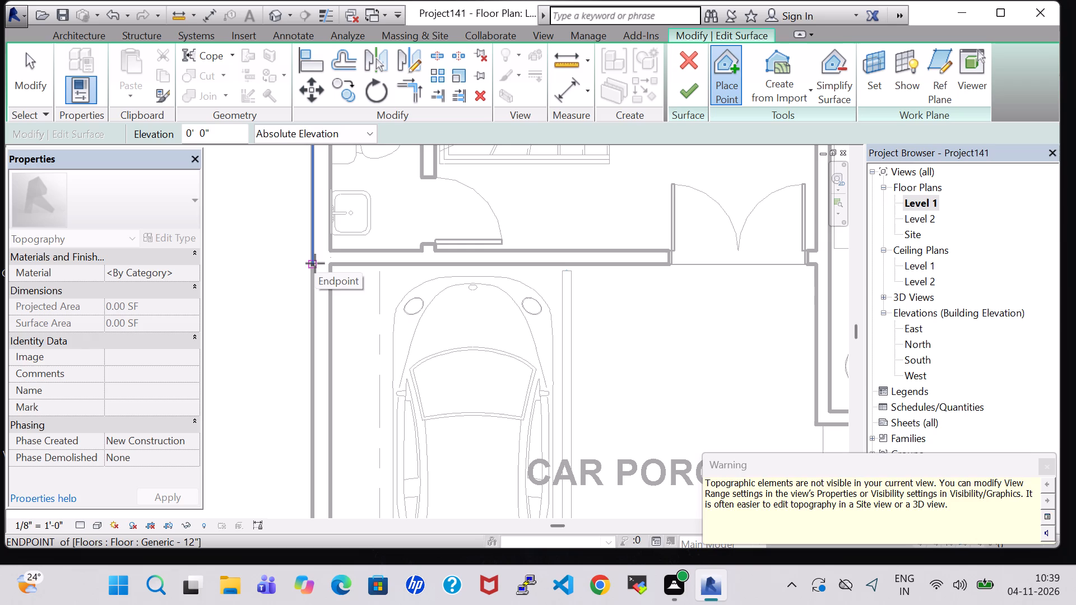
left_click(310, 264)
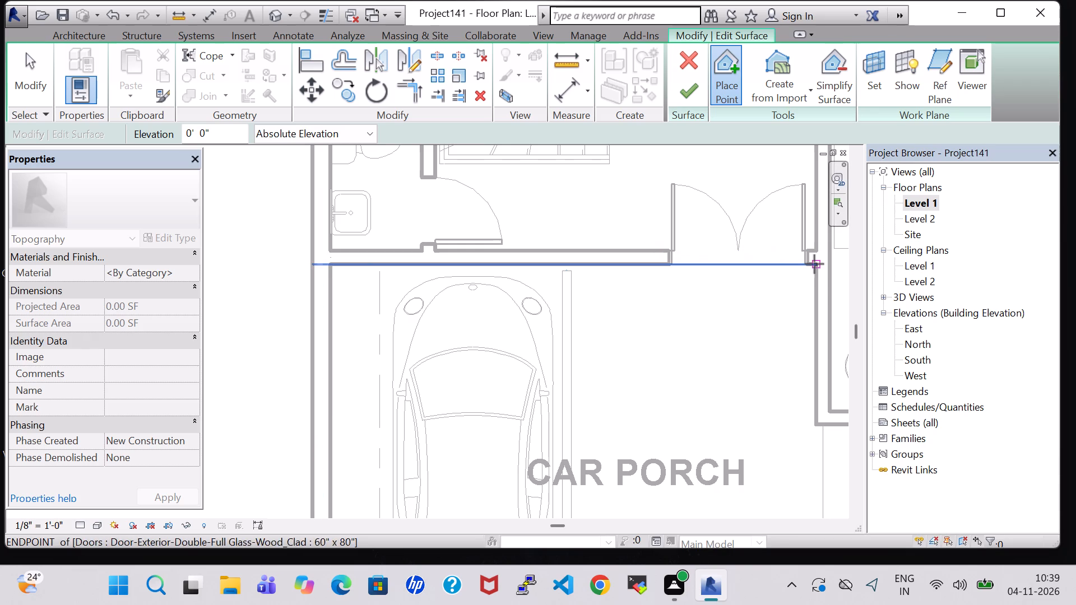
left_click(829, 264)
middle_click_drag(786, 422, 736, 378)
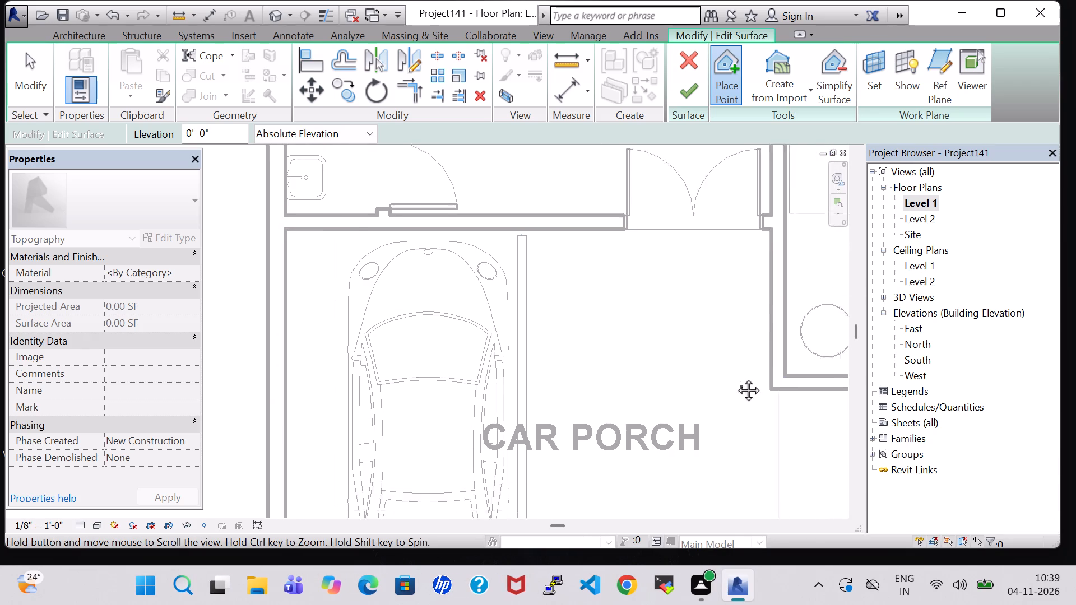
middle_click_drag(736, 378, 718, 253)
middle_click_drag(720, 384, 701, 243)
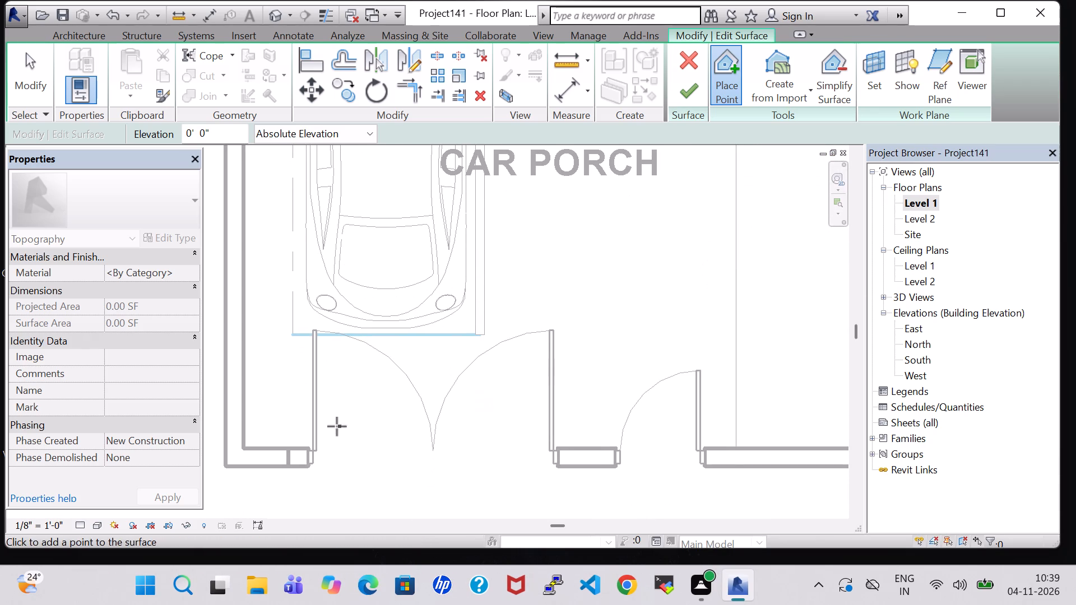
left_click(228, 465)
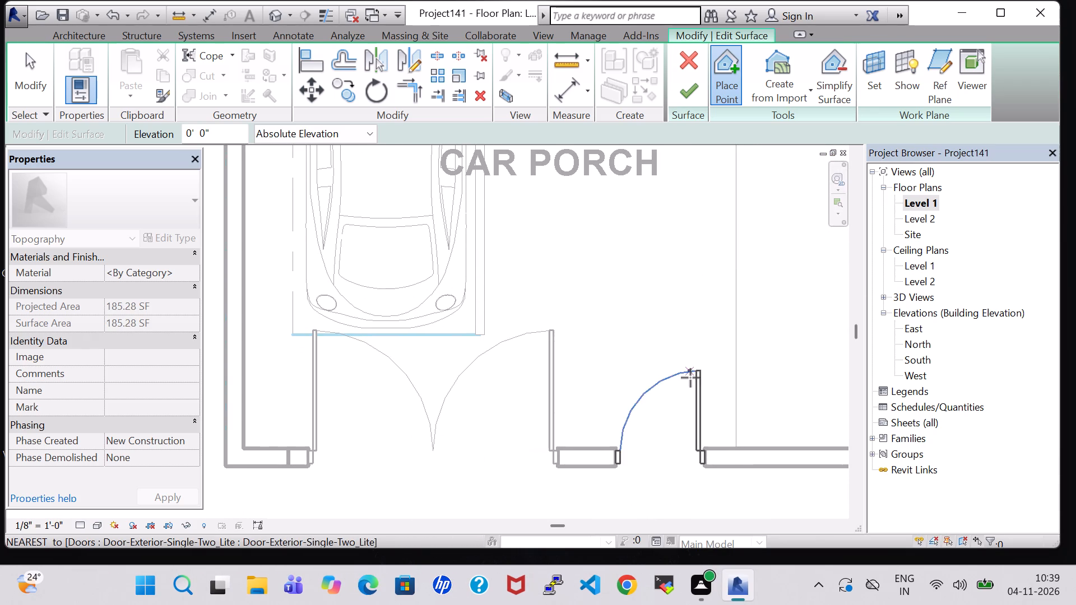
scroll(690, 378, "down", 4)
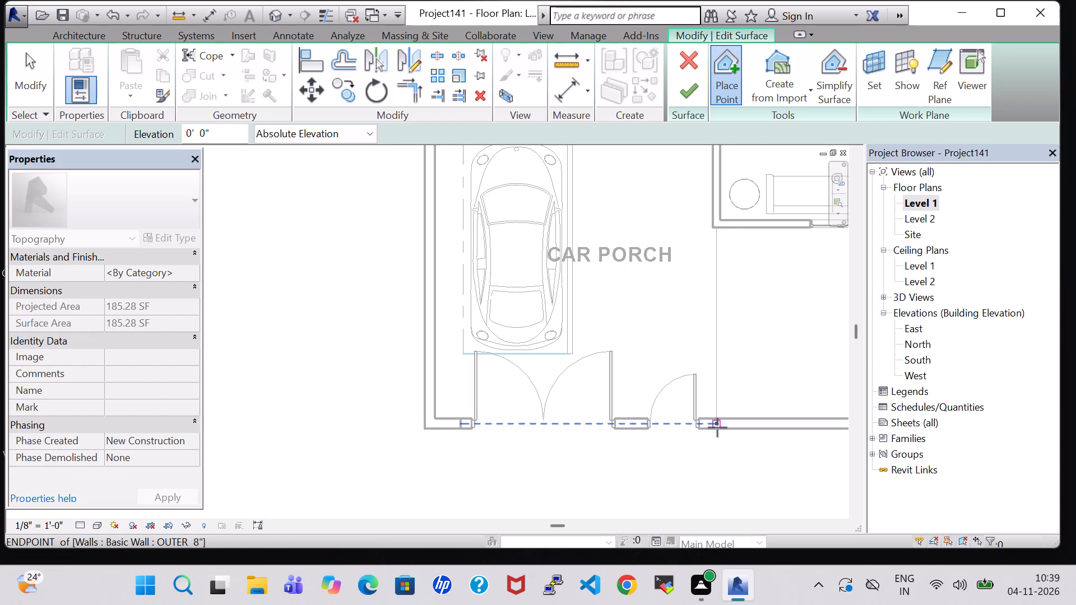
scroll(717, 427, "up", 7)
left_click(717, 429)
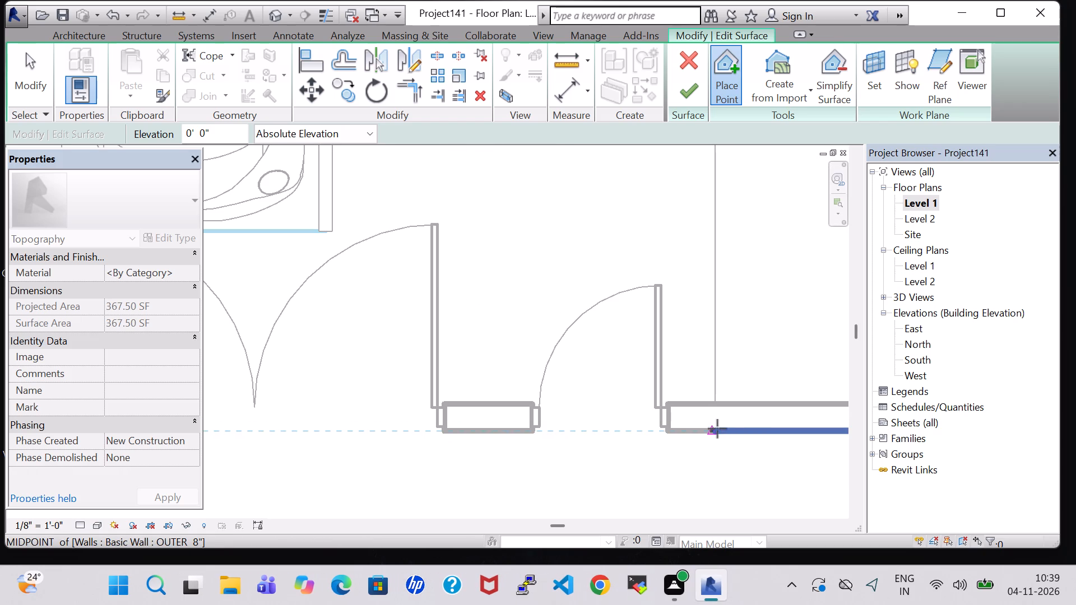
left_click(687, 92)
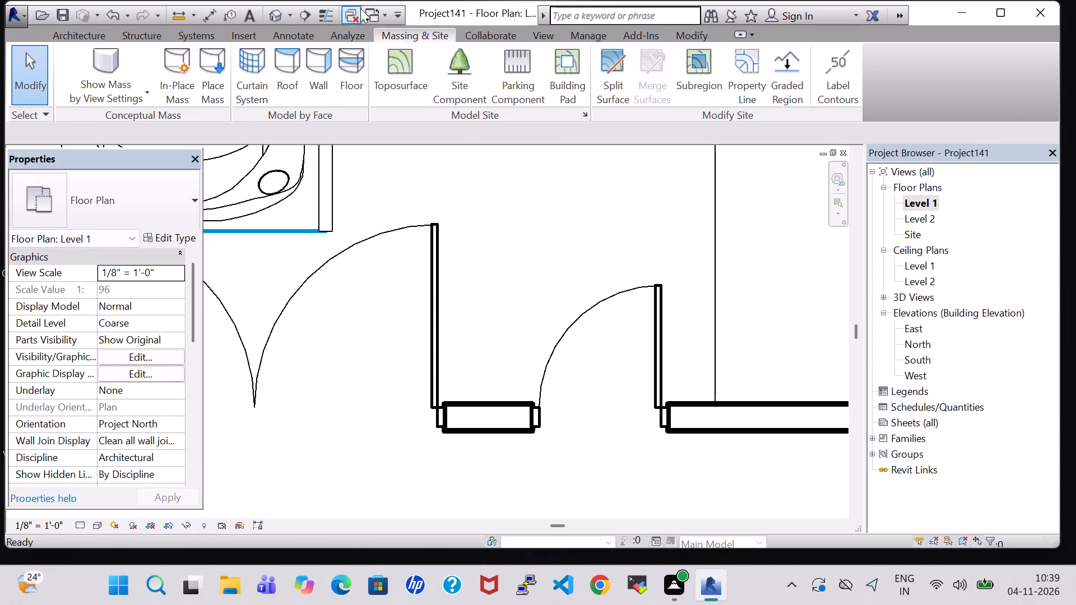
Create a second toposurface at 0' 0" elevation over the open front area beside the car porch, with points at its four corners.
left_click(268, 16)
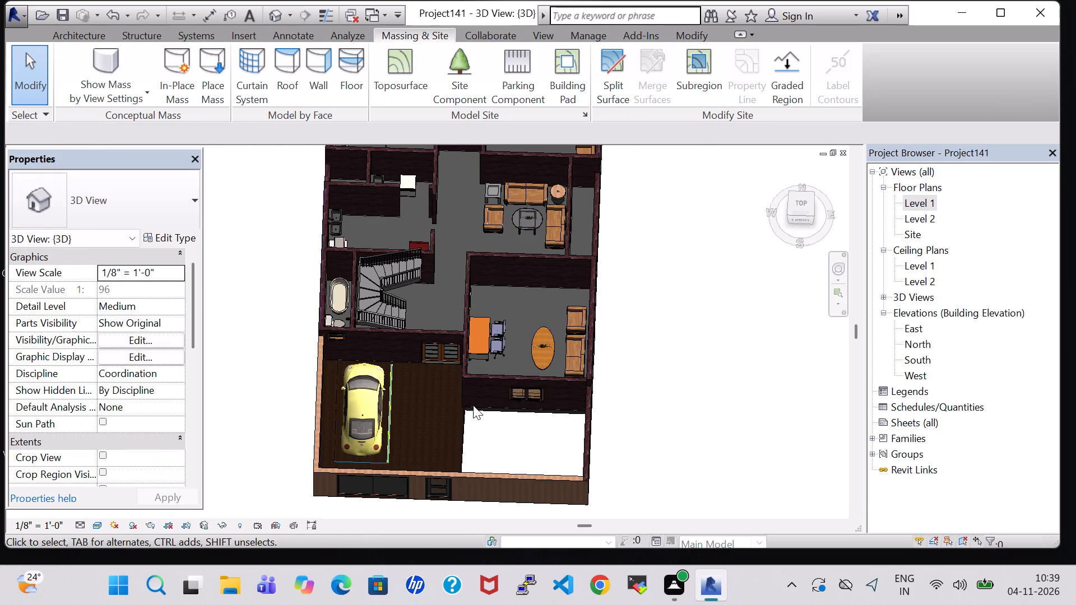
middle_click_drag(485, 436, 489, 525, "shift")
middle_click_drag(497, 457, 520, 336)
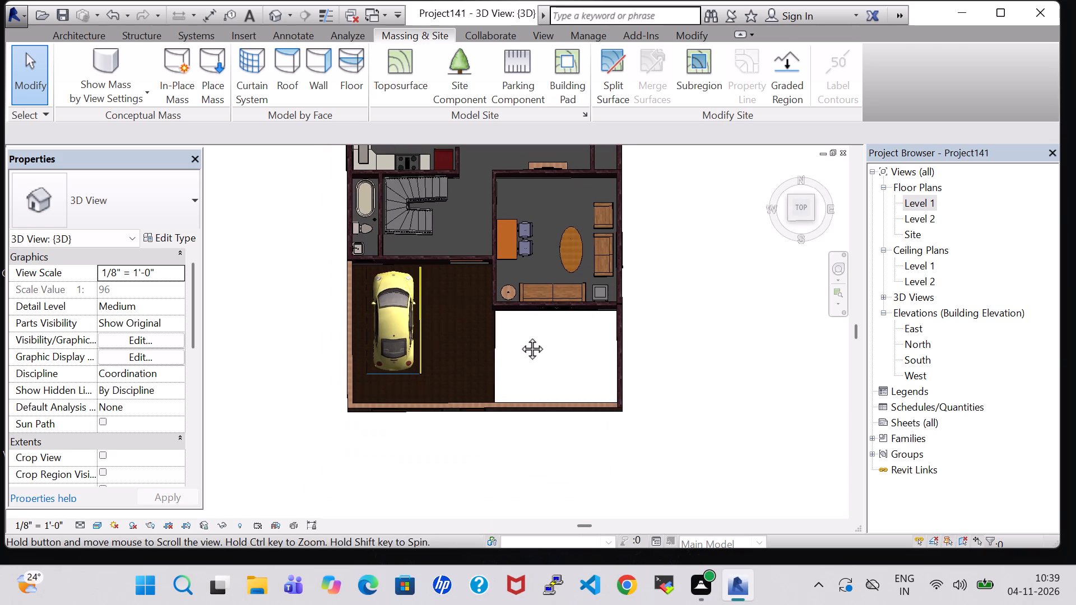
middle_click_drag(520, 336, 519, 334)
left_click(402, 73)
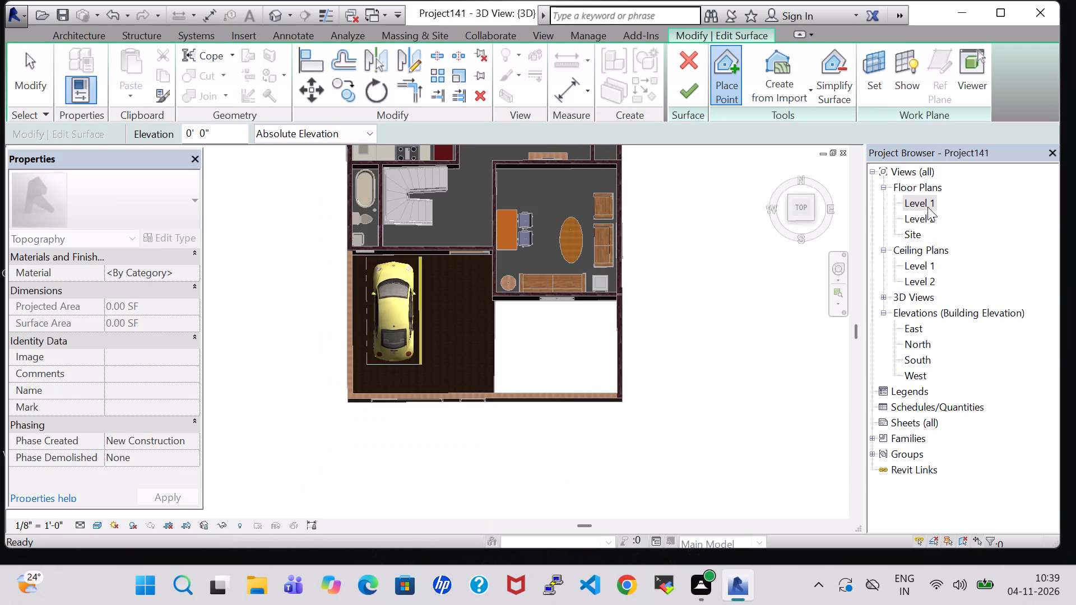
double_click(926, 206)
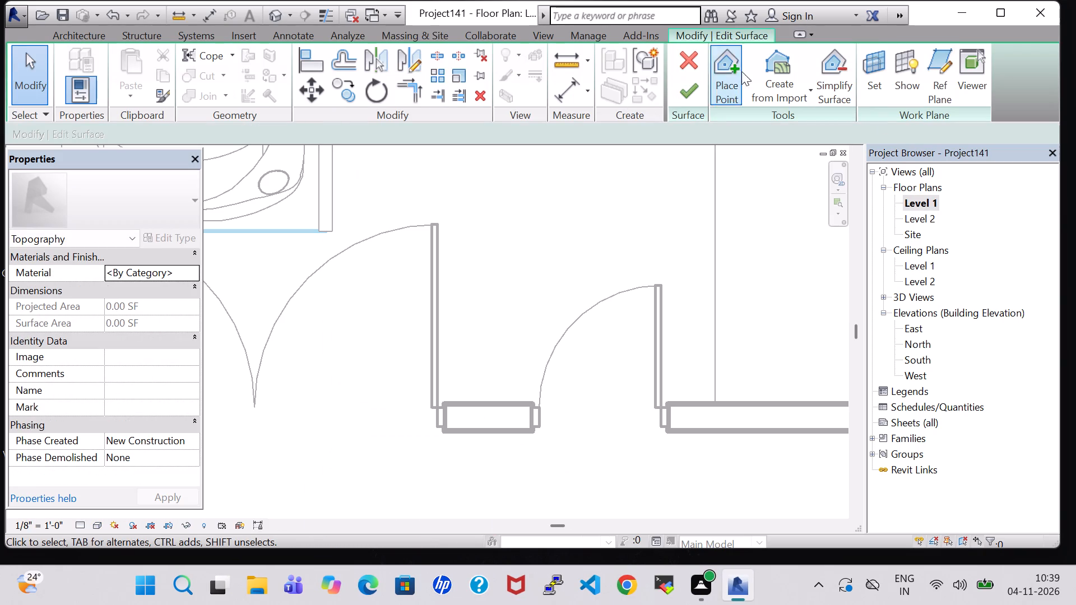
left_click(747, 73)
left_click(722, 75)
scroll(740, 240, "down", 3)
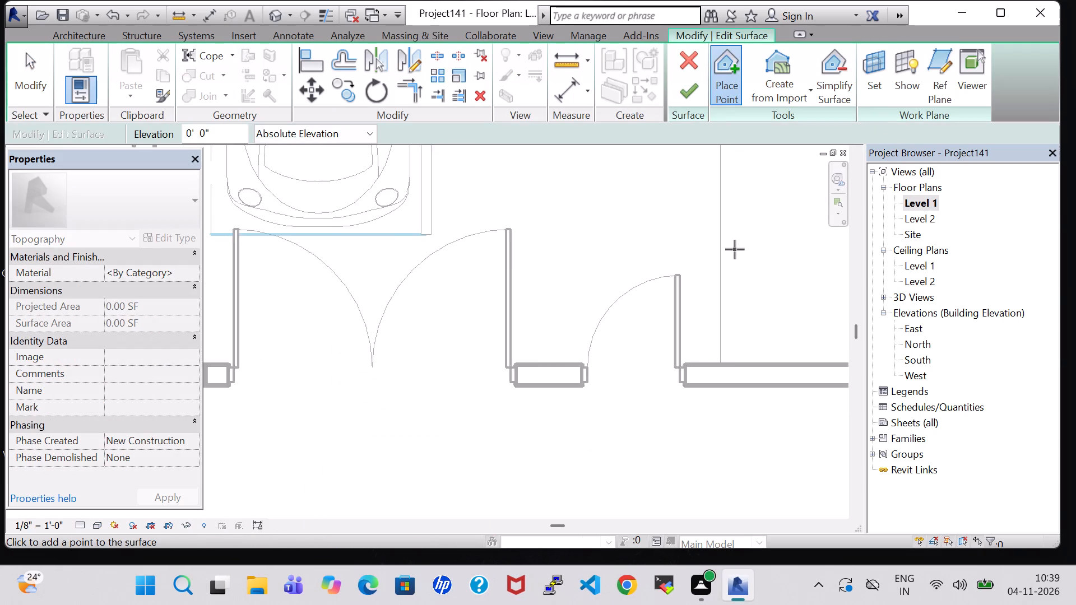
scroll(735, 249, "down", 2)
middle_click_drag(735, 250, 569, 346)
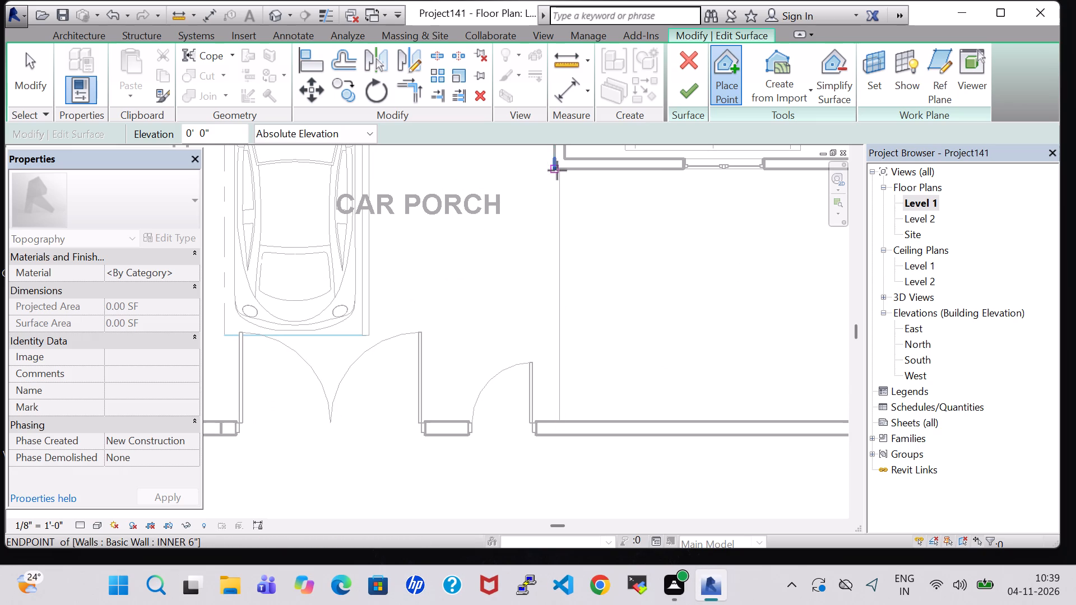
left_click(557, 170)
left_click(553, 434)
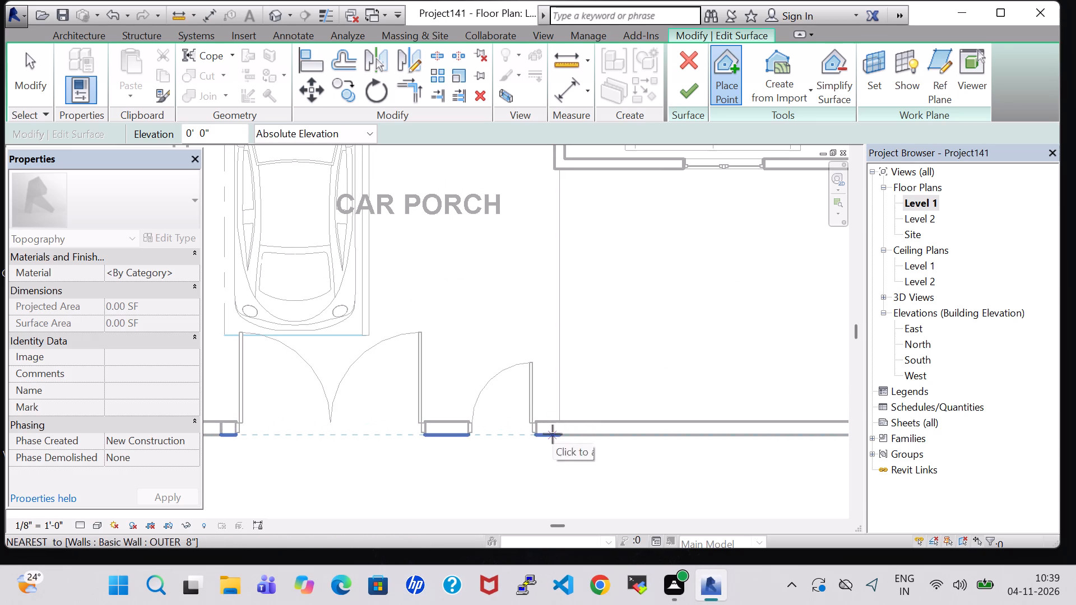
middle_click_drag(667, 361, 354, 388)
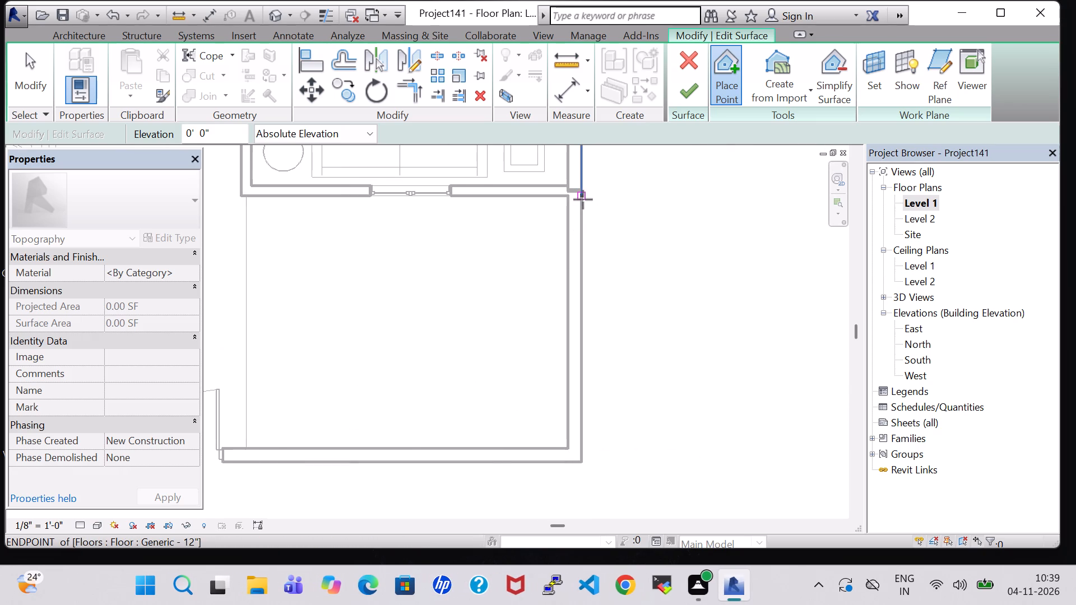
left_click(583, 199)
left_click(585, 460)
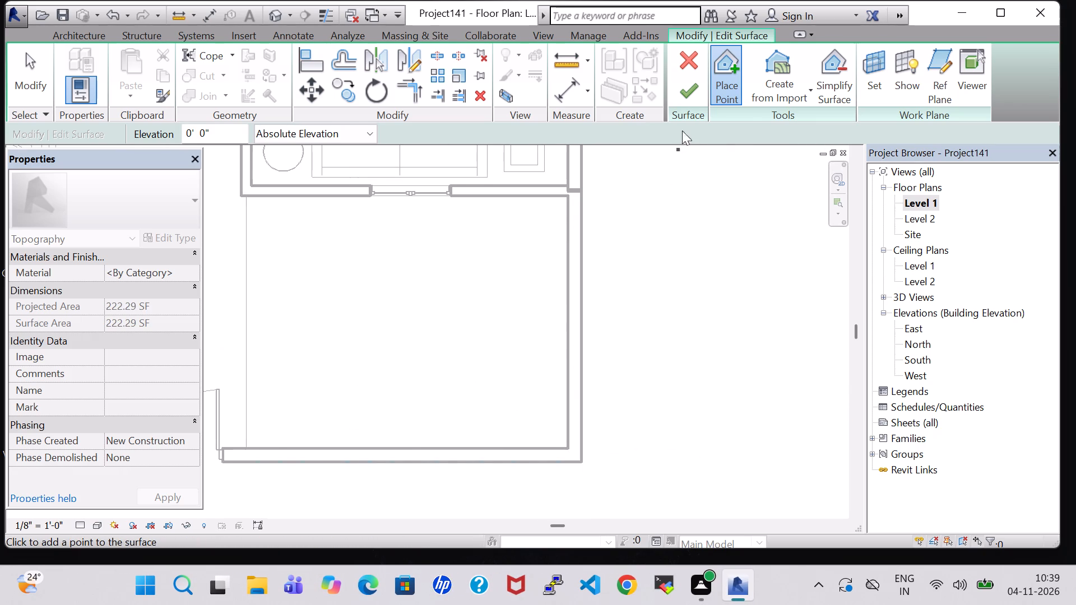
left_click(689, 94)
left_click(272, 16)
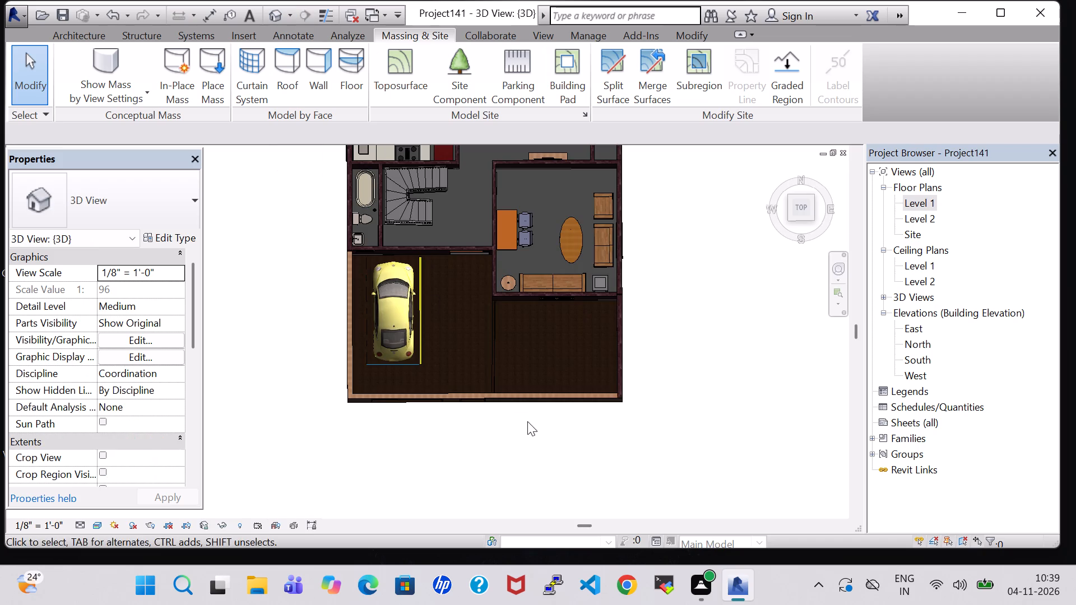
Assign the Plant material to the toposurface of the open front area beside the car porch.
scroll(522, 380, "up", 6)
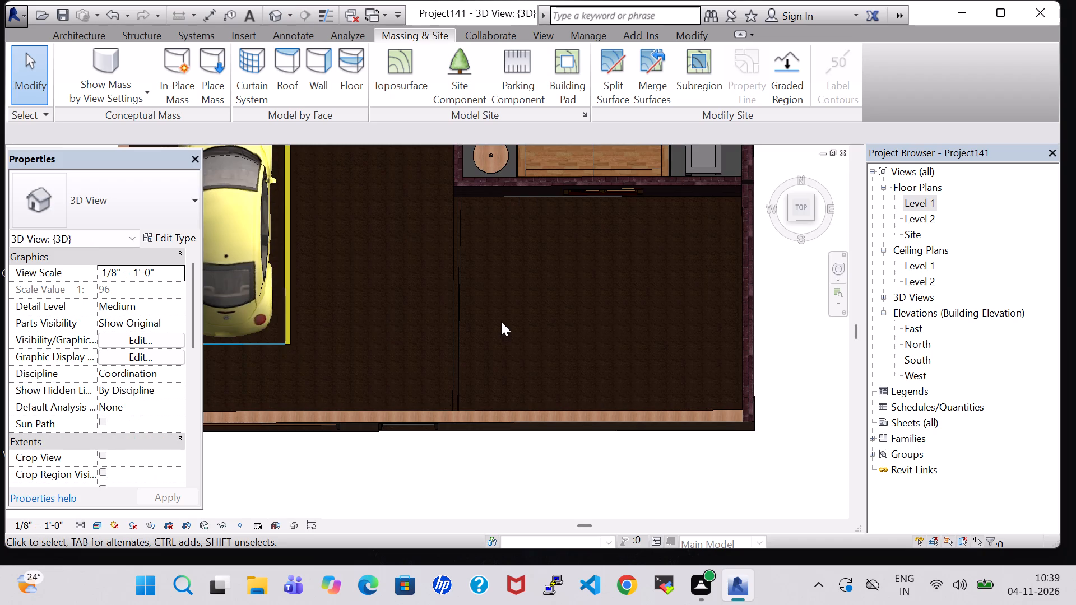
left_click(457, 286)
left_click(415, 276)
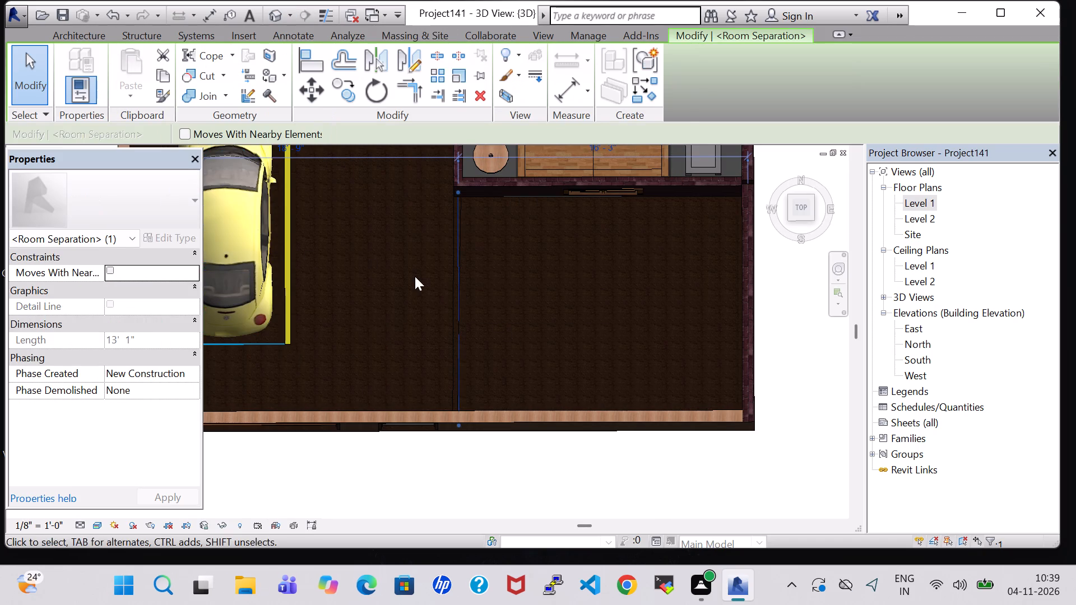
left_click(453, 252)
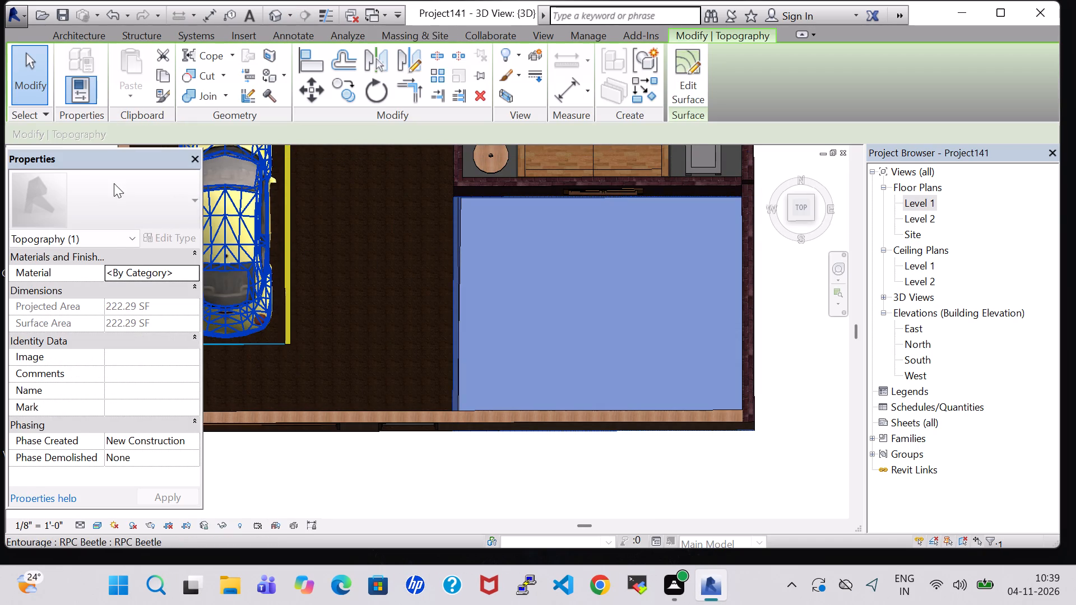
left_click(195, 269)
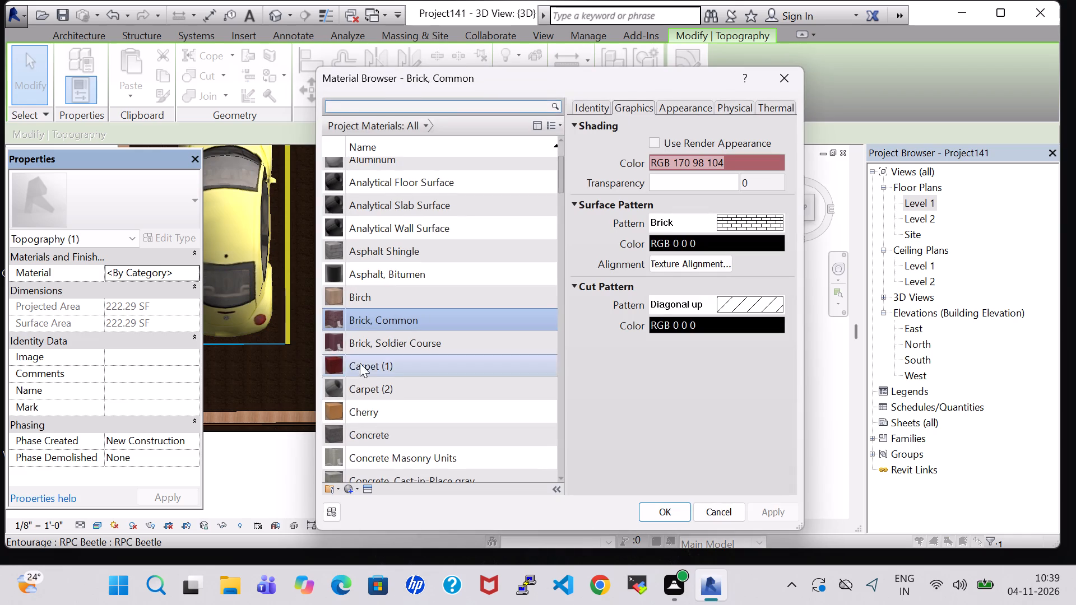
scroll(393, 428, "down", 8)
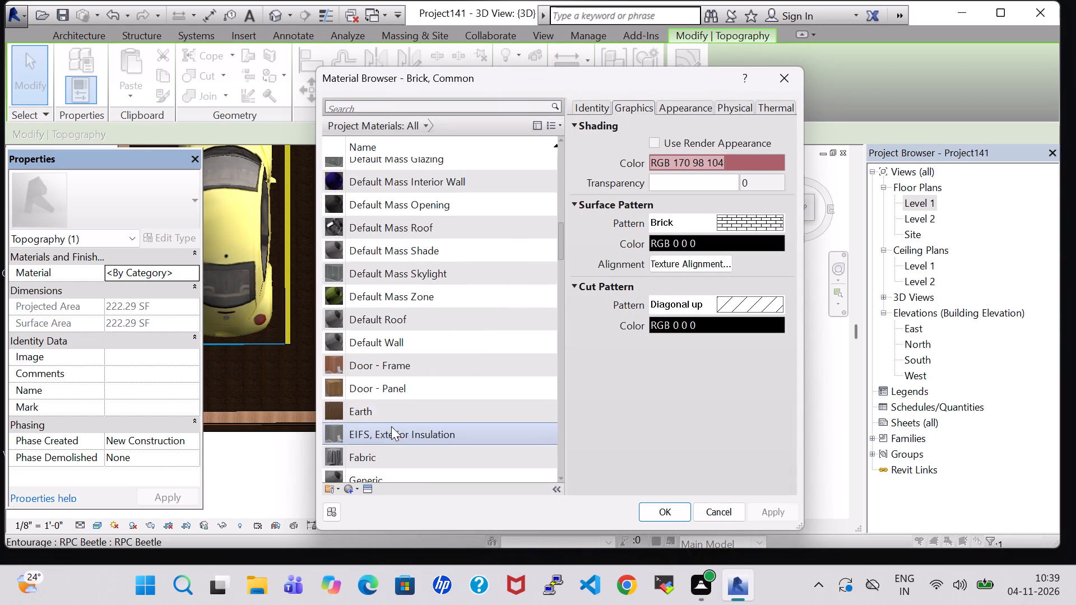
scroll(391, 426, "down", 12)
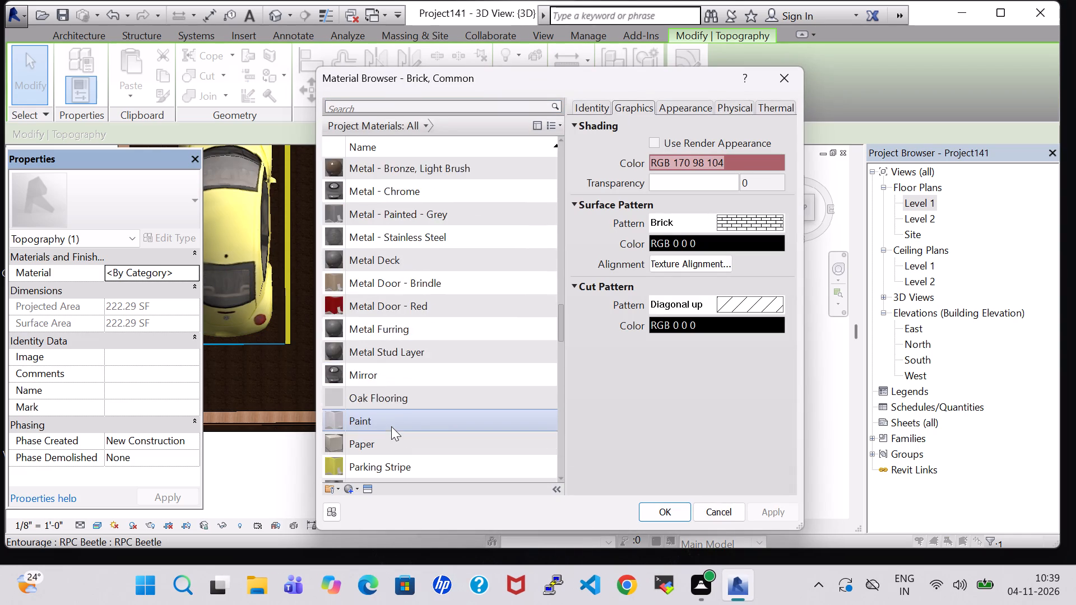
scroll(391, 426, "down", 6)
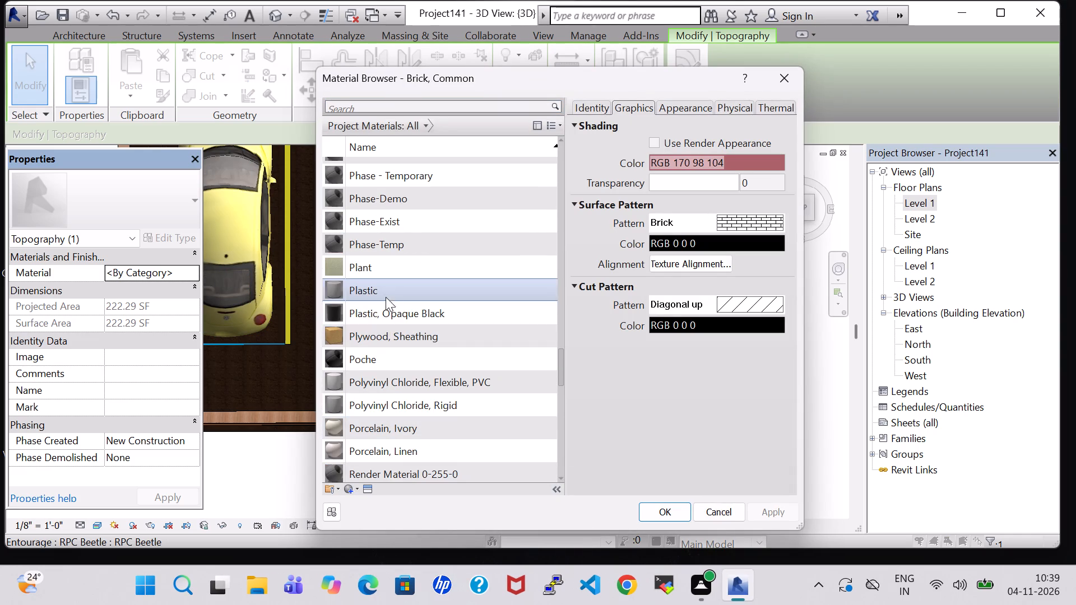
left_click(376, 262)
left_click(663, 514)
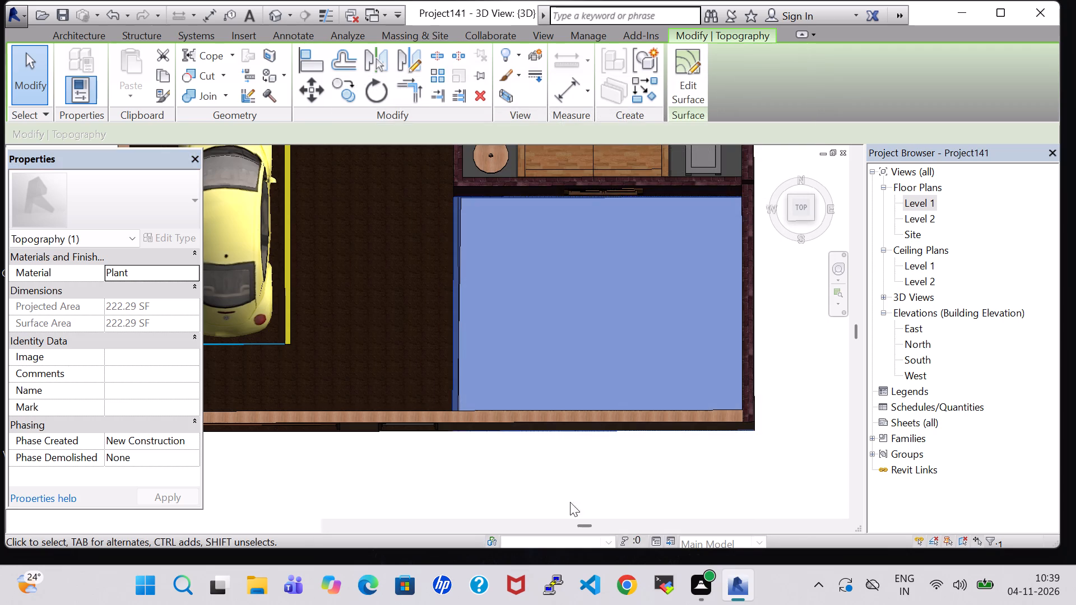
left_click(516, 501)
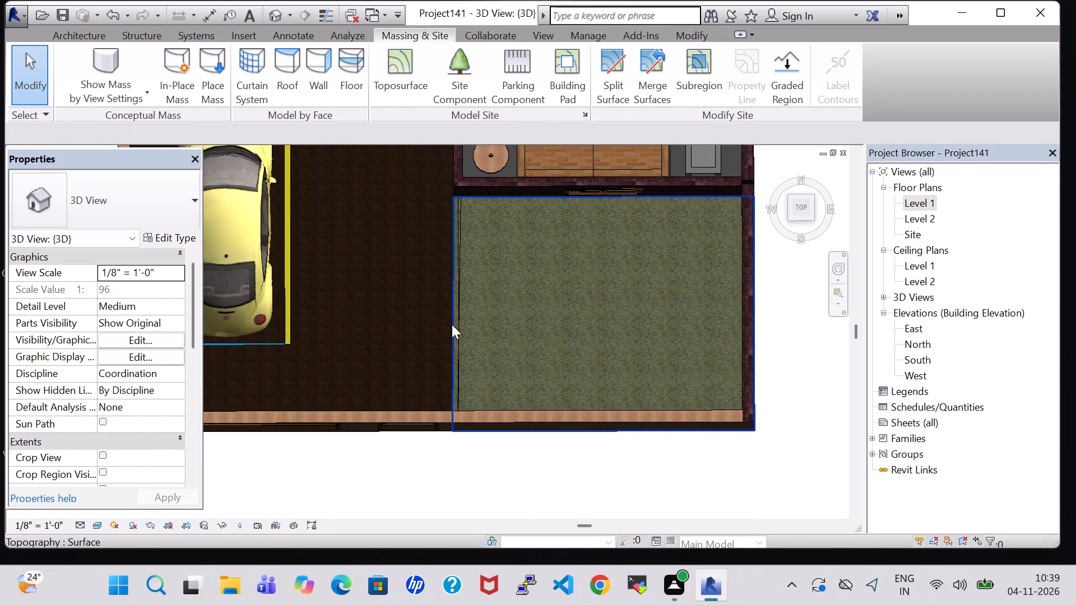
Assign the Plant material to the toposurface under the car porch.
left_click(452, 324)
left_click(428, 439)
middle_click_drag(382, 198, 512, 408)
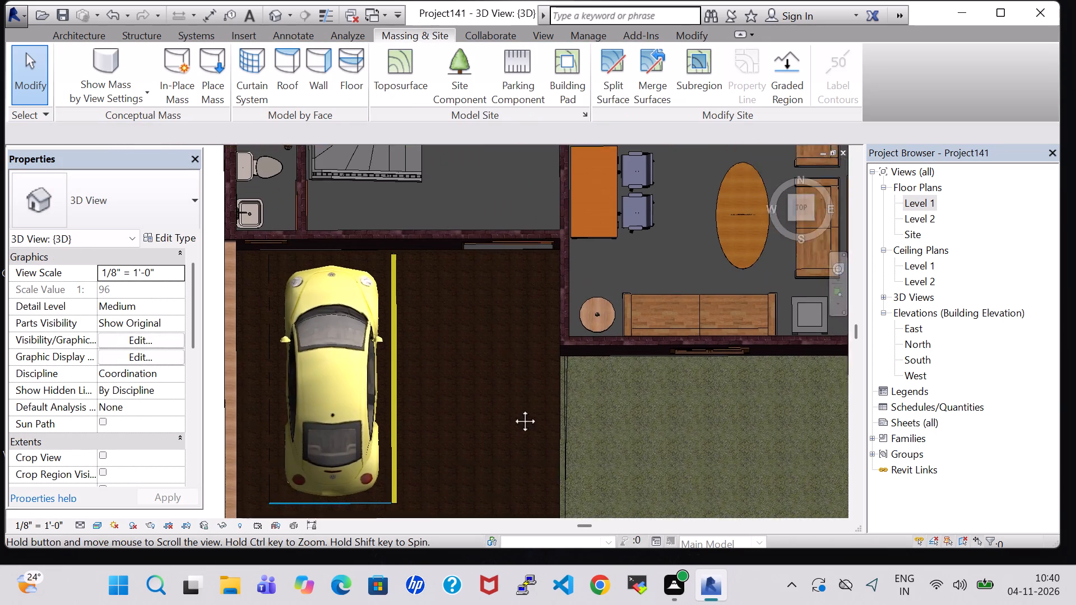
middle_click_drag(512, 408, 512, 409)
left_click(466, 304)
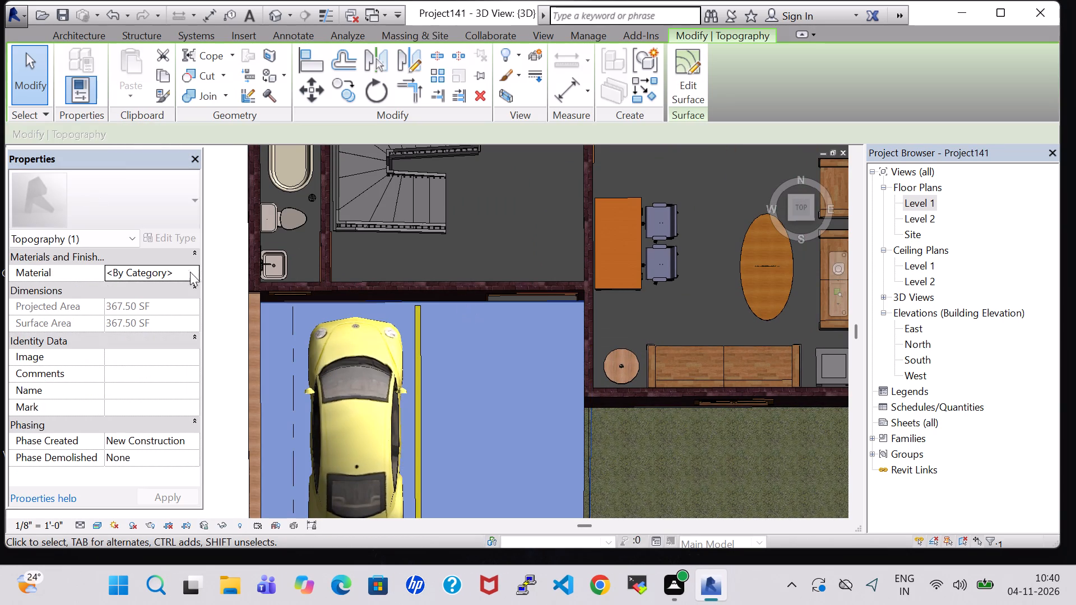
left_click(193, 268)
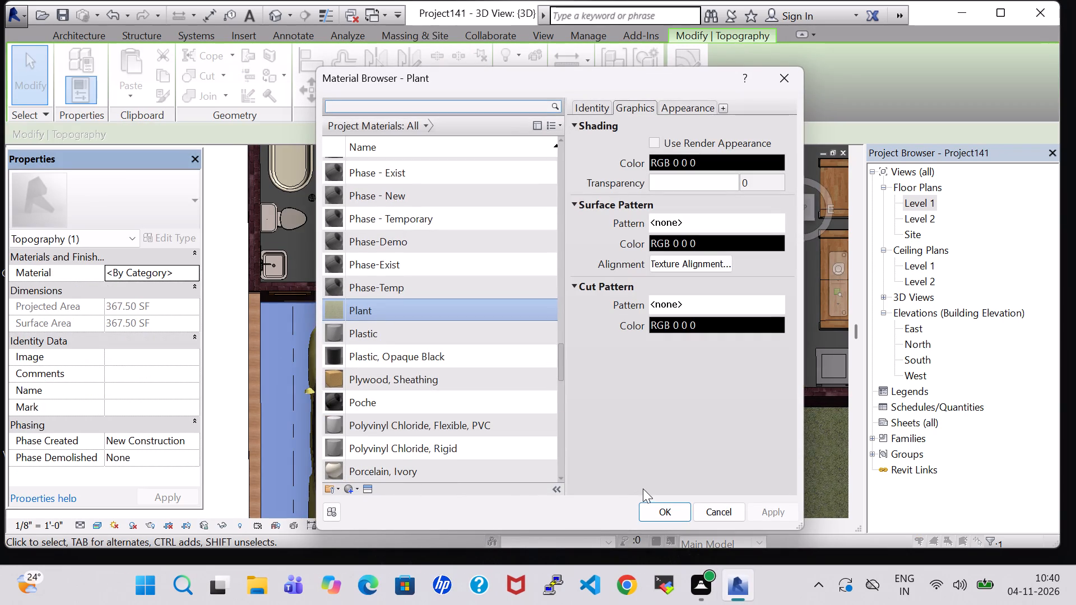
left_click(647, 513)
left_click(655, 457)
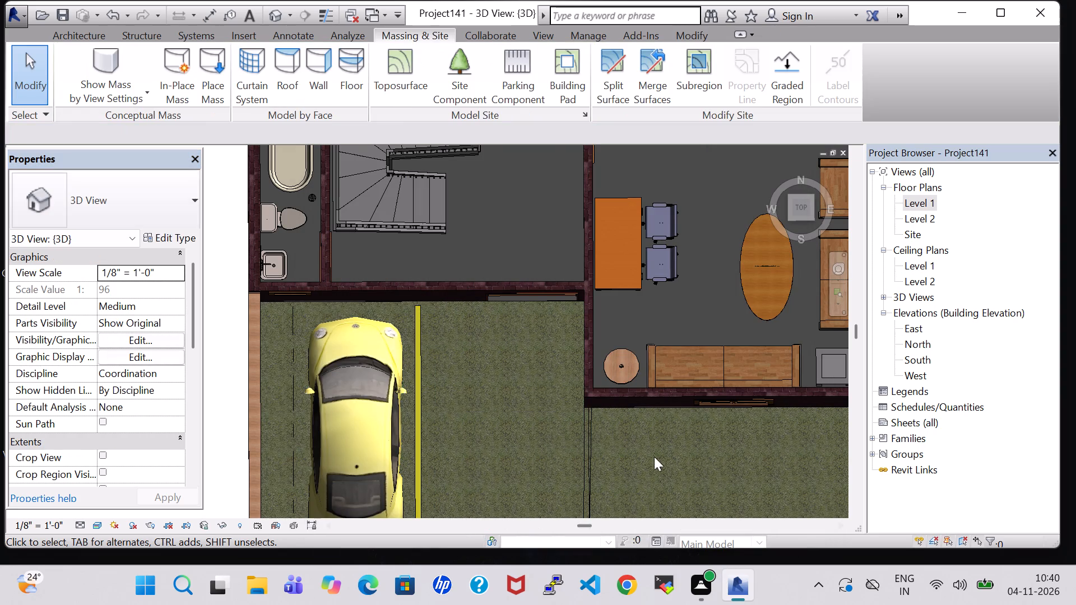
Examine the two ground surfaces, front boundary wall and gates in 3D from above and from the front.
middle_click_drag(637, 462, 635, 193)
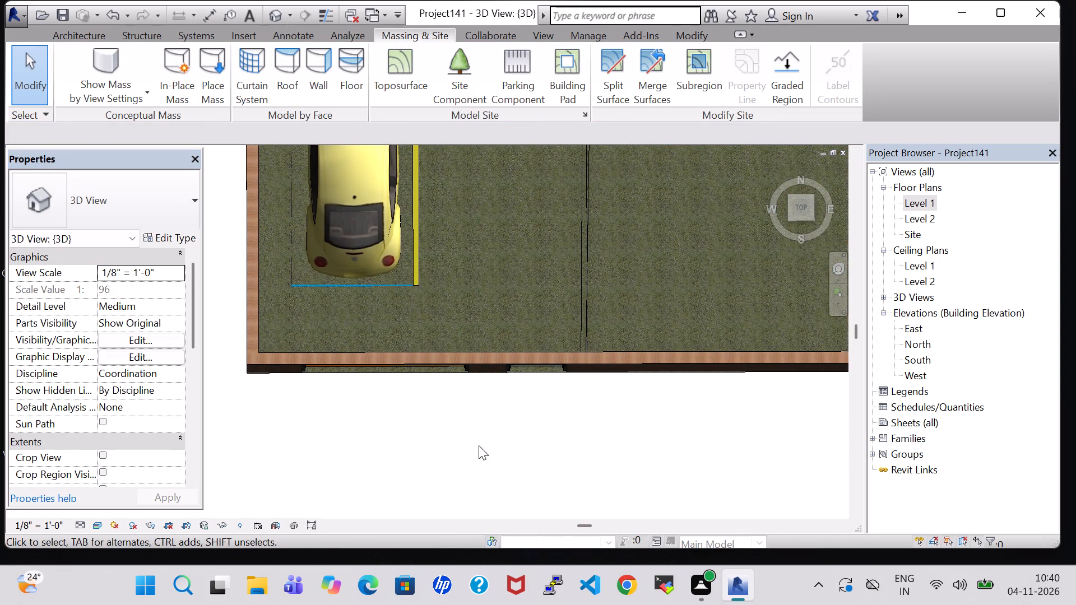
middle_click_drag(461, 471, 457, 319)
scroll(461, 471, "up", 1, "shift")
scroll(438, 267, "up", 2)
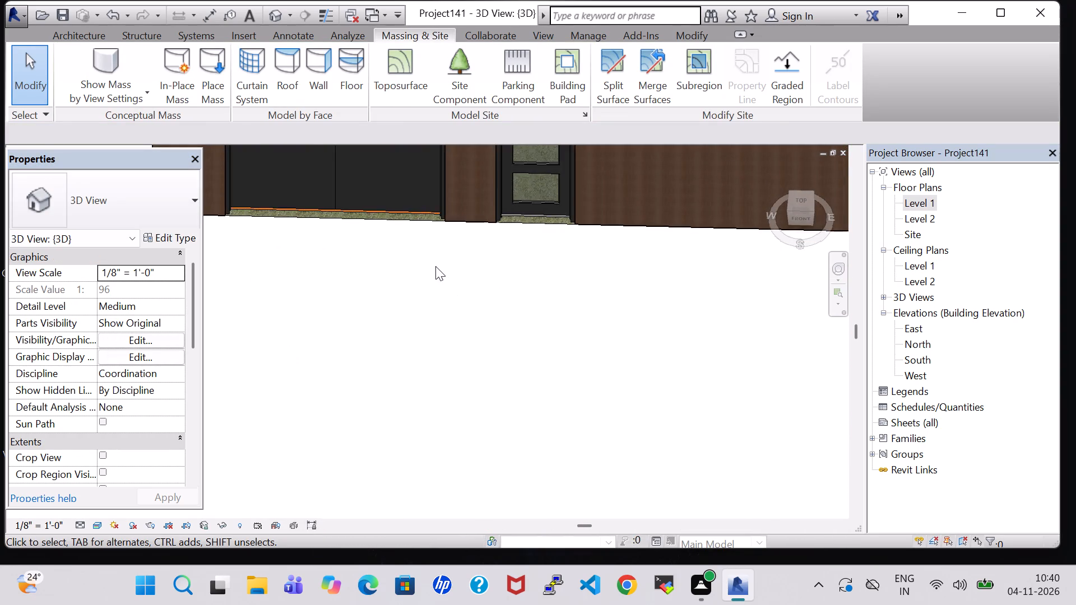
scroll(435, 266, "up", 2)
middle_click_drag(409, 229, 394, 363, "shift")
middle_click_drag(443, 305, 434, 377, "shift")
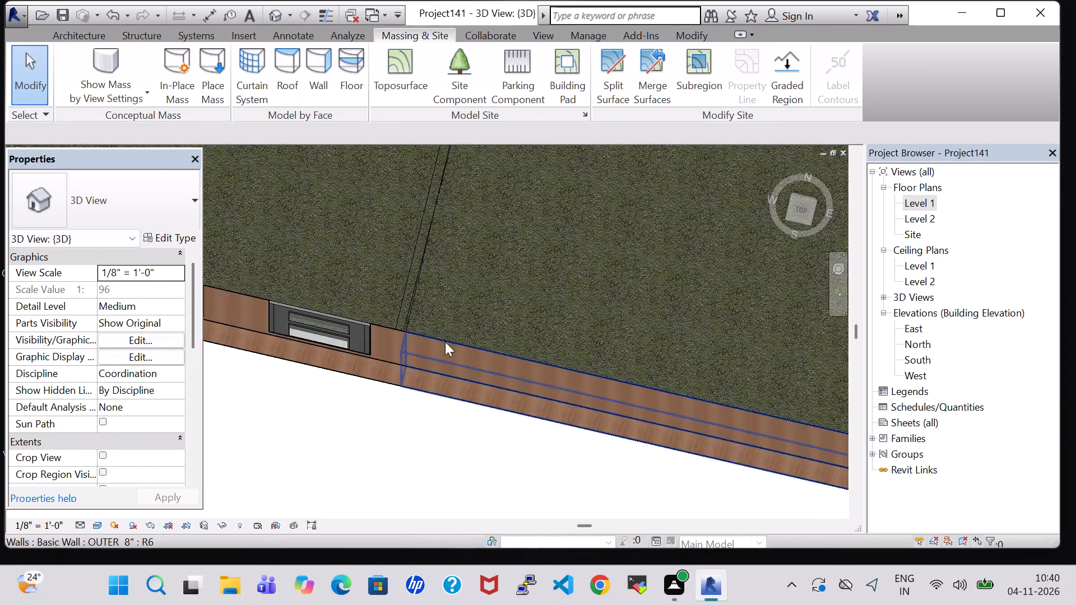
scroll(479, 239, "down", 6)
middle_click_drag(528, 271, 541, 182, "shift")
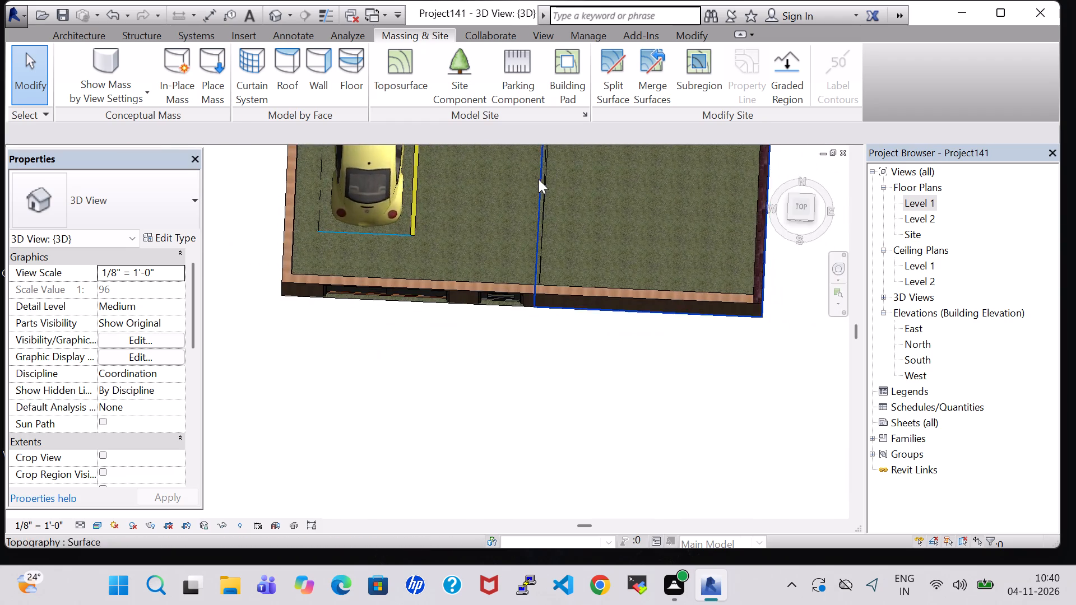
middle_click_drag(530, 180, 513, 359)
scroll(520, 317, "up", 1)
middle_click_drag(512, 360, 514, 296, "shift")
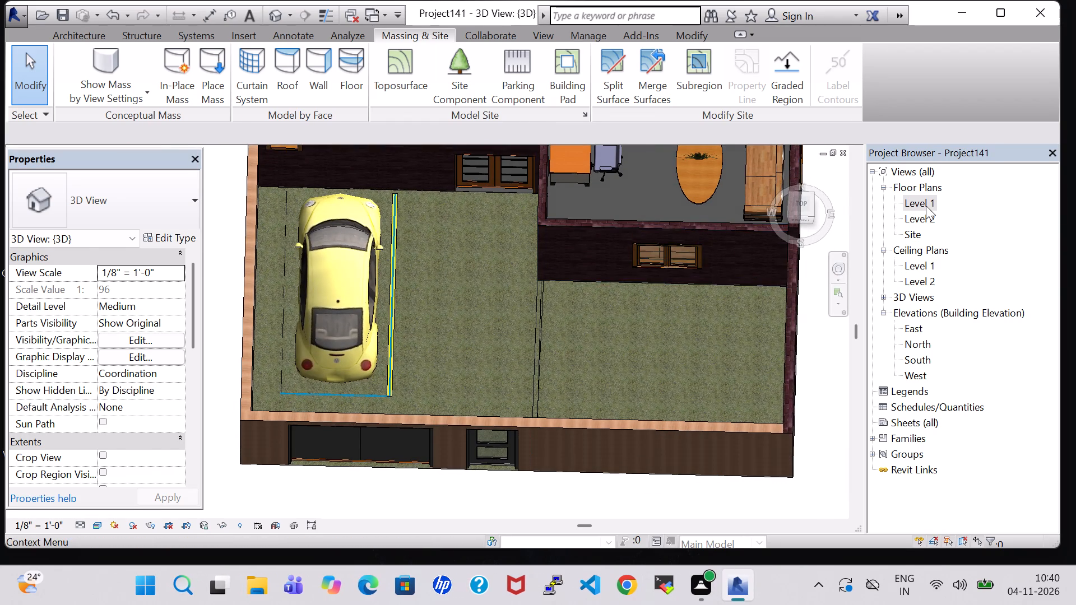
Place three RPC Plant - Tropical Agave - 1.5' plants in a row beside the car in the Level 1 car porch, matching the drawing room plant.
double_click(926, 206)
scroll(568, 348, "down", 10)
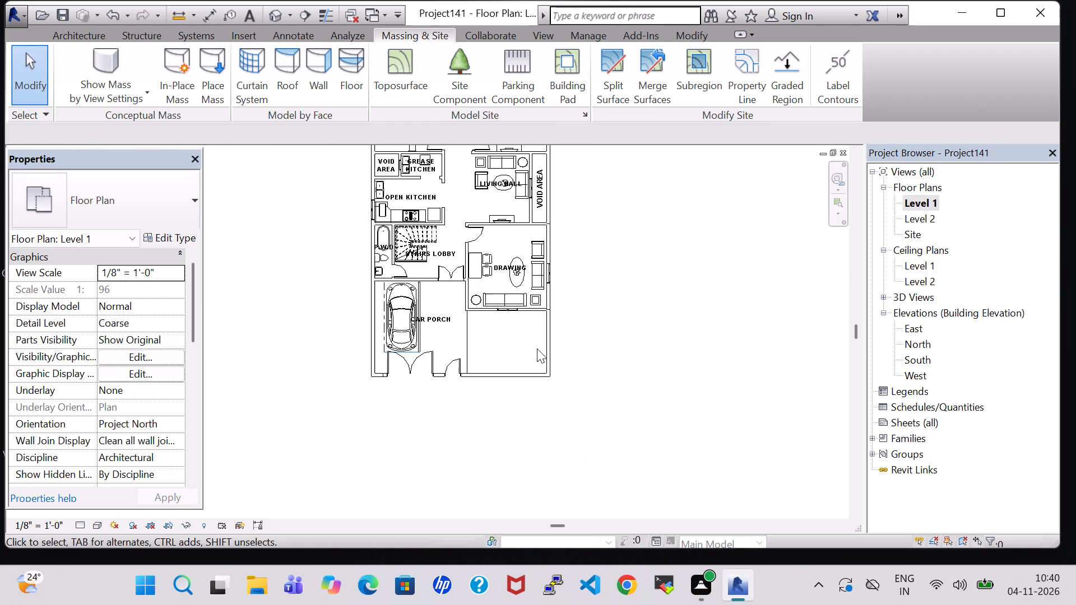
scroll(517, 274, "up", 9)
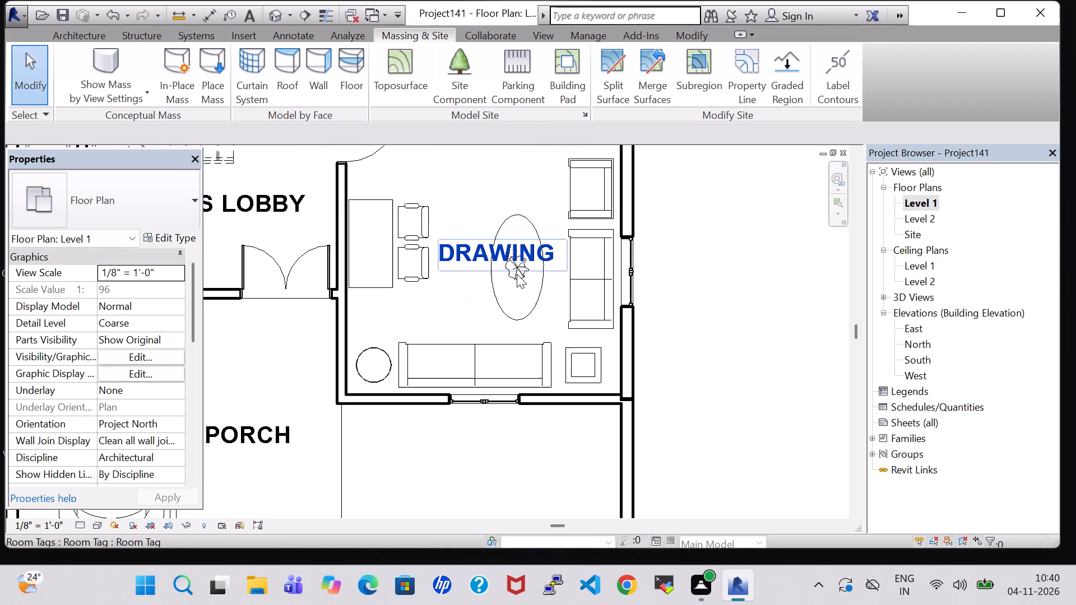
left_click(452, 297)
left_click(541, 164)
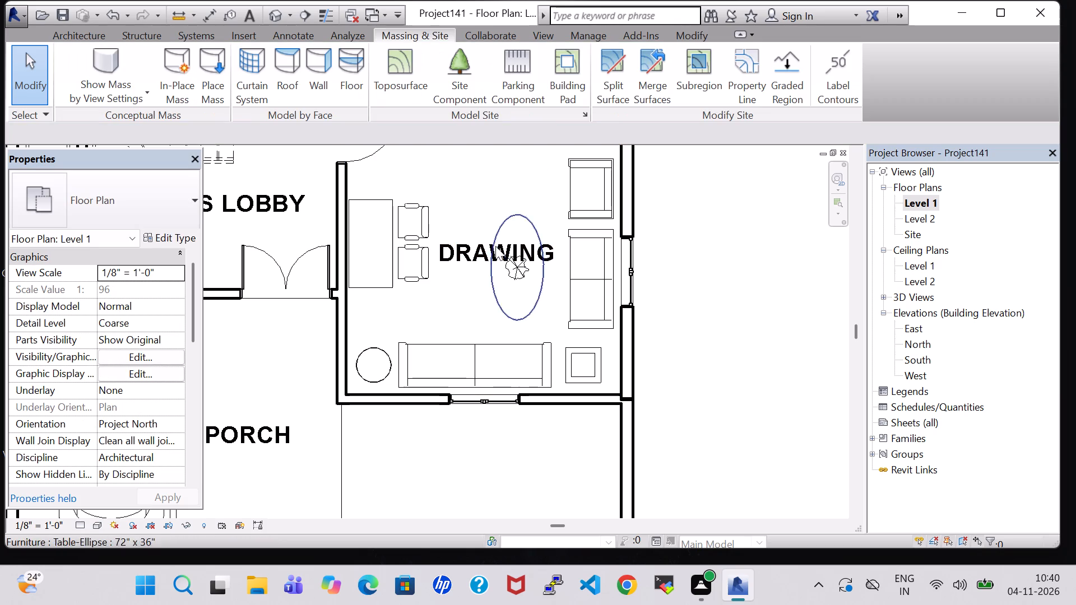
left_click(518, 278)
right_click(513, 278)
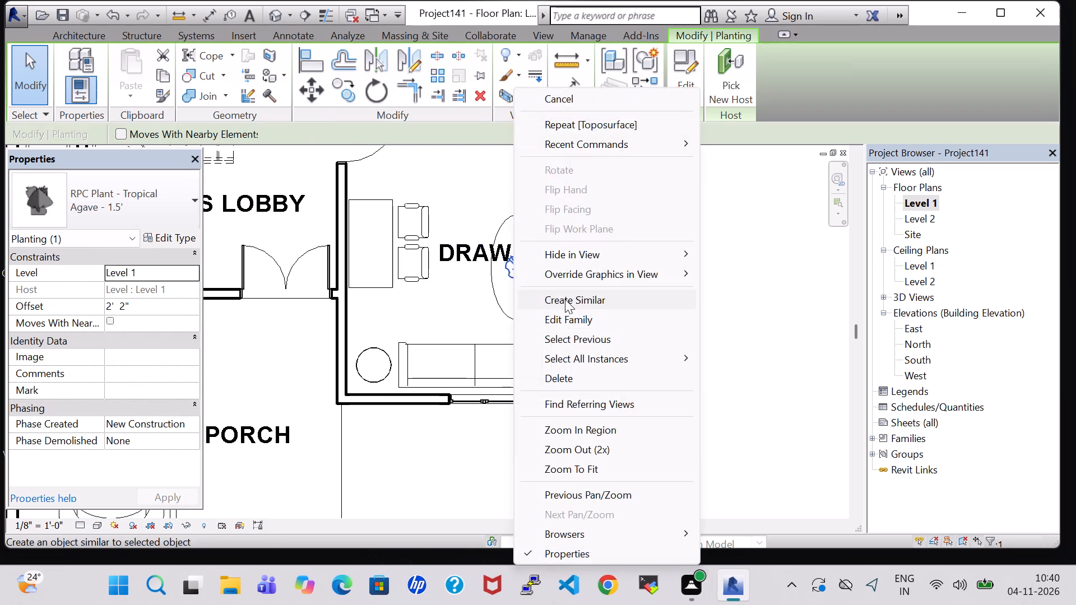
left_click(566, 299)
middle_click_drag(286, 333, 473, 351)
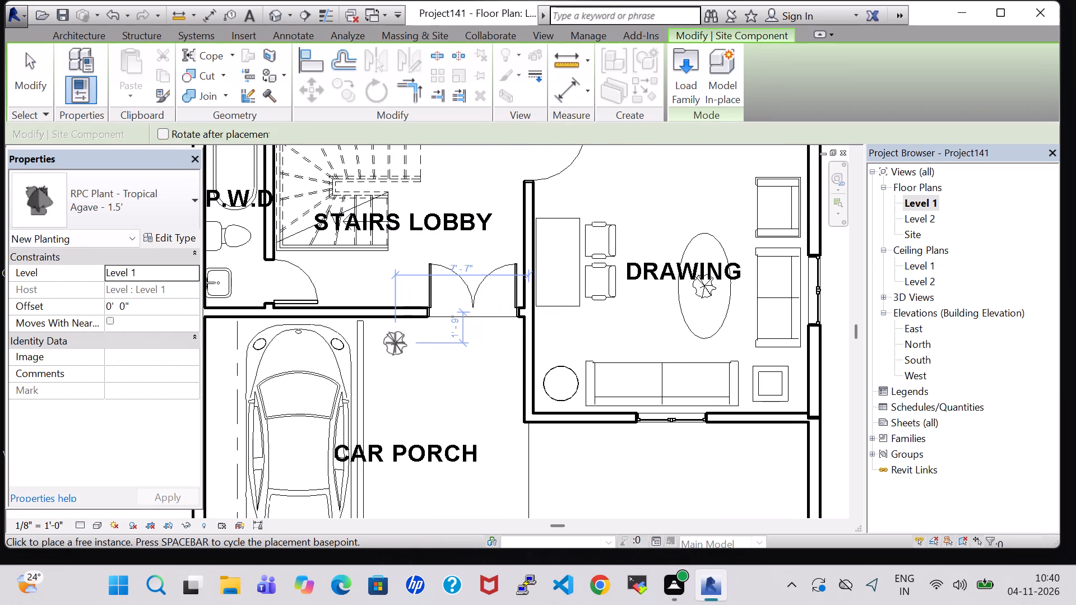
scroll(395, 343, "up", 3)
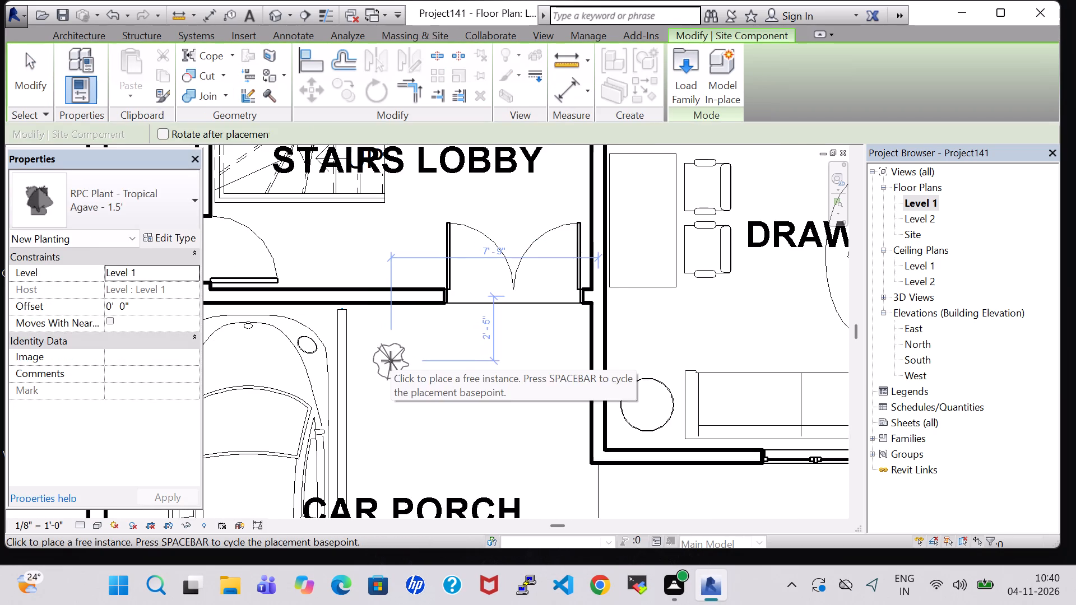
left_click(391, 361)
middle_click_drag(388, 413, 440, 249)
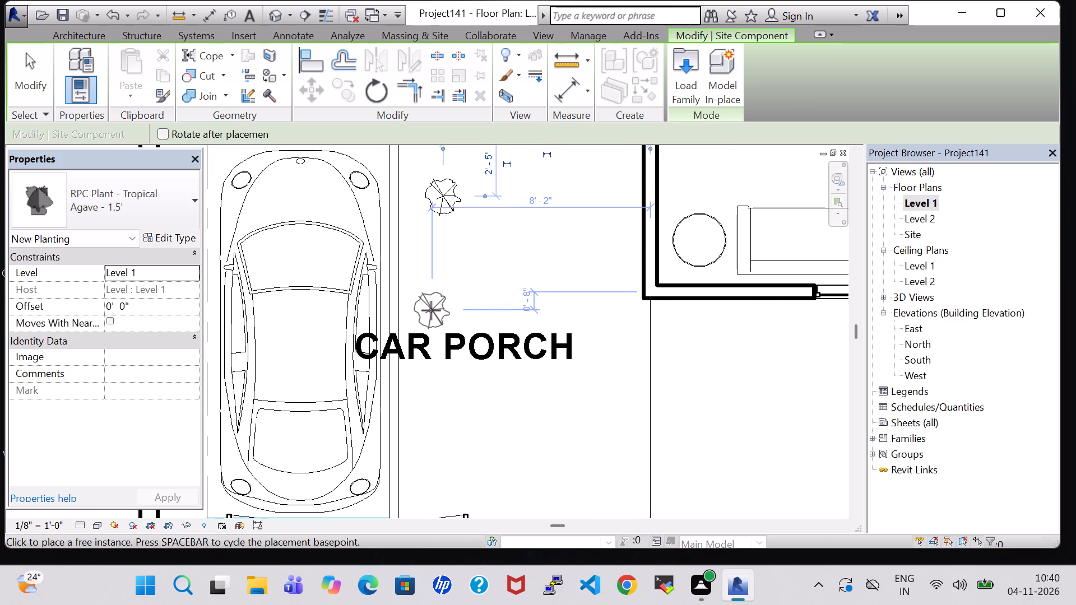
left_click(431, 310)
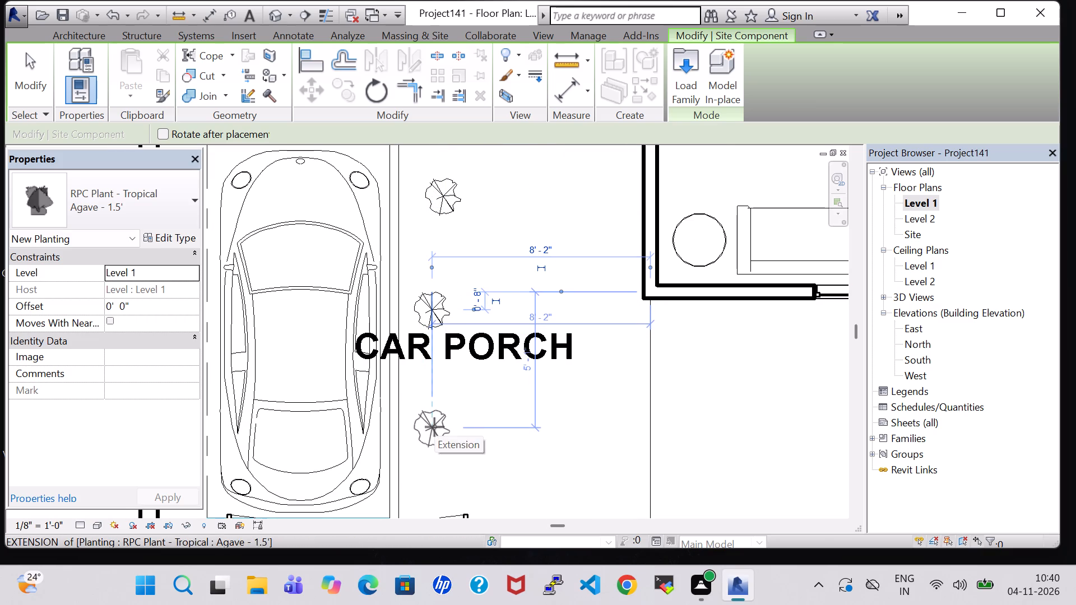
left_click(434, 427)
key("Escape")
key("Escape")
Change the three car porch plants, starting nearest the house, to Crane Lily - 3', Jungle Flame - 3' and Crane Lily - 3'.
left_click(443, 203)
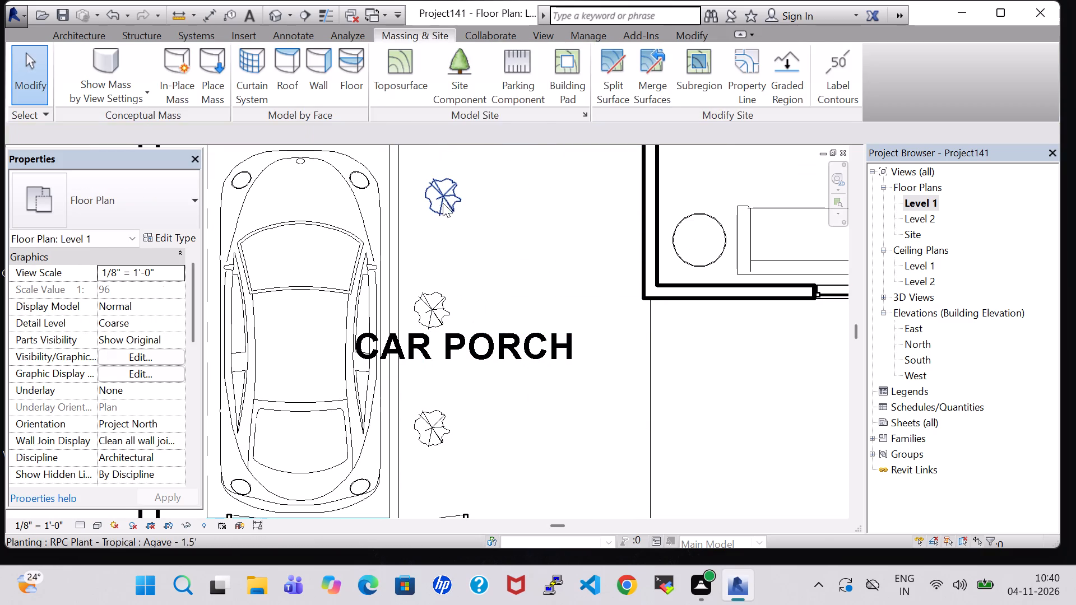
left_click(472, 241)
left_click(443, 204)
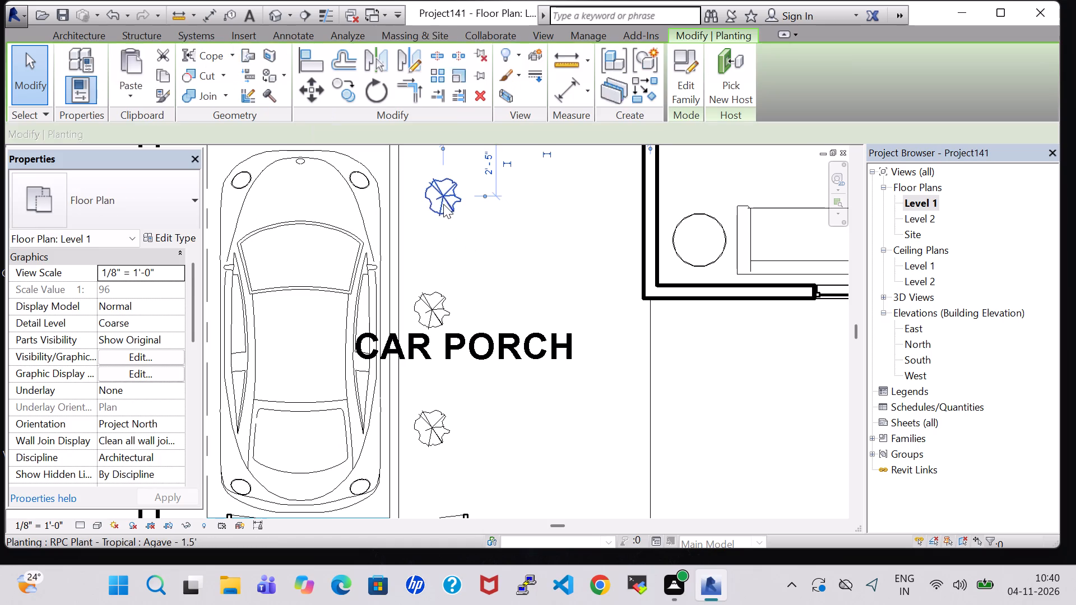
left_click(150, 211)
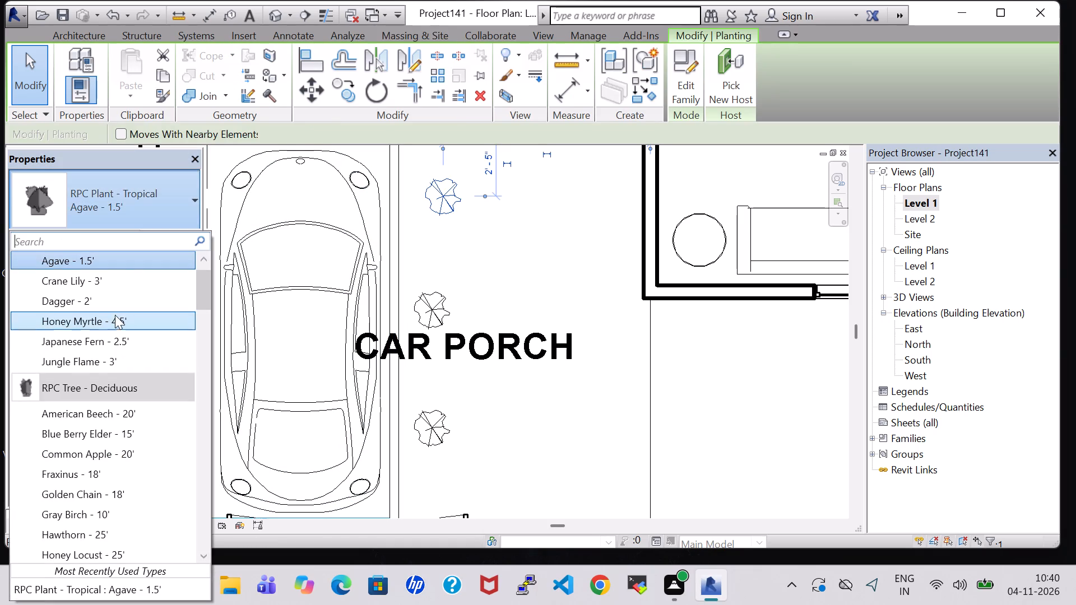
left_click(119, 283)
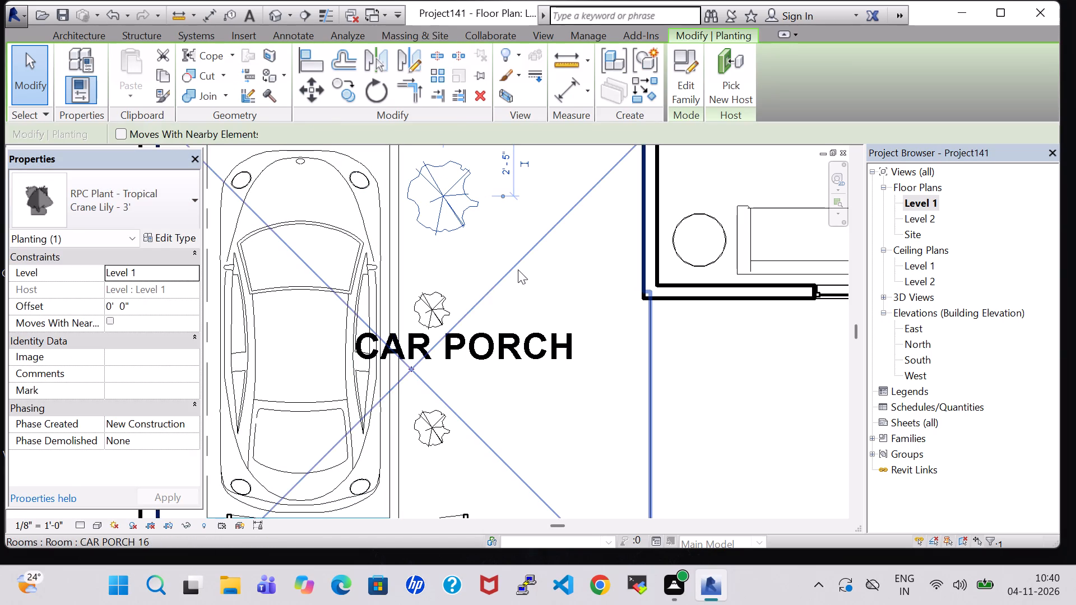
left_click(521, 268)
left_click(545, 413)
left_click(434, 308)
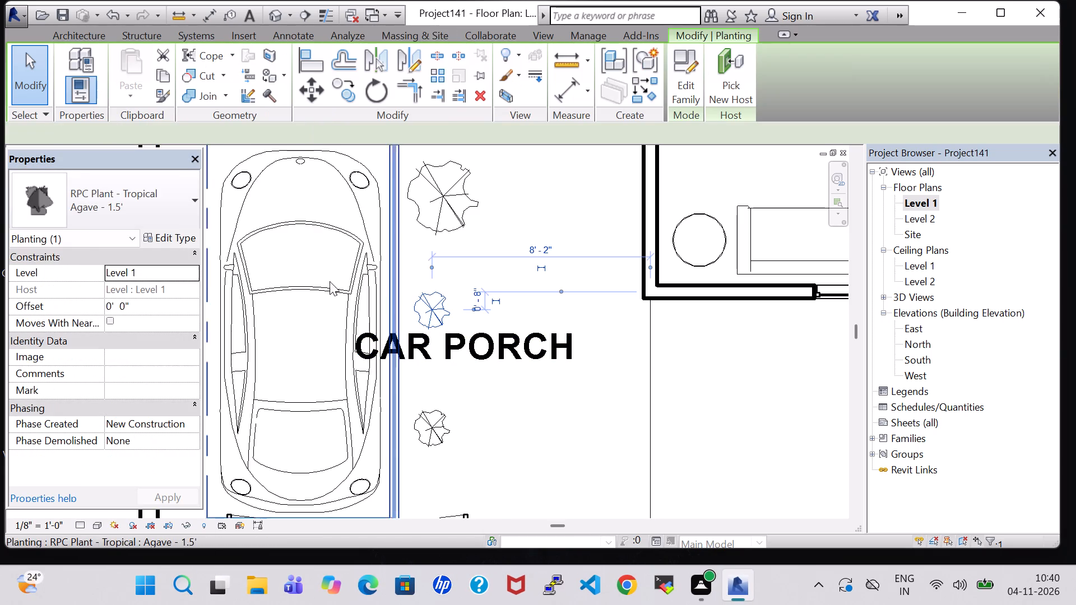
left_click(146, 208)
left_click(125, 368)
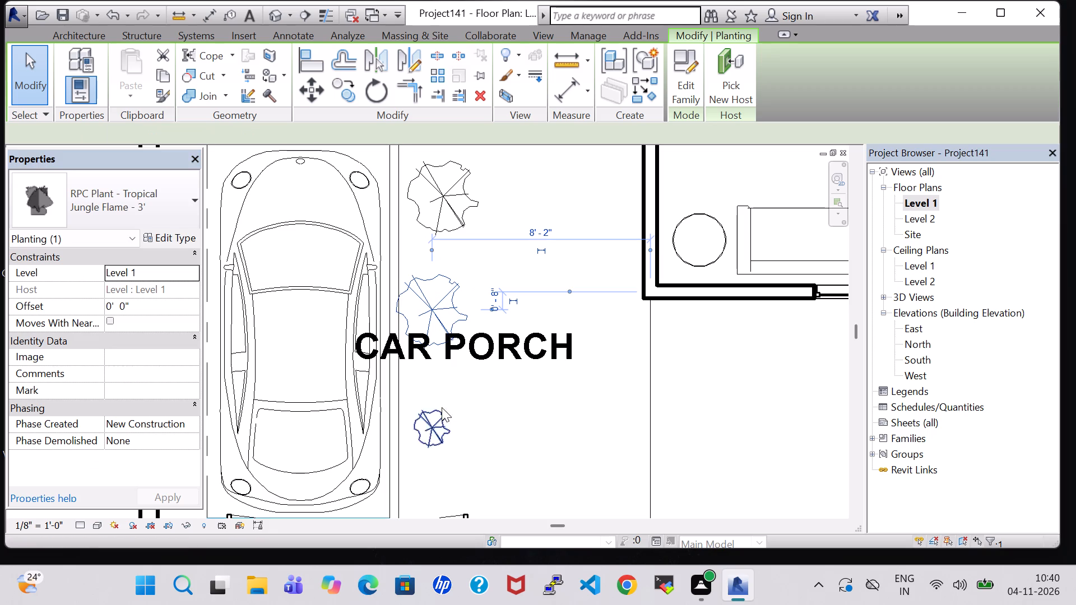
left_click(429, 424)
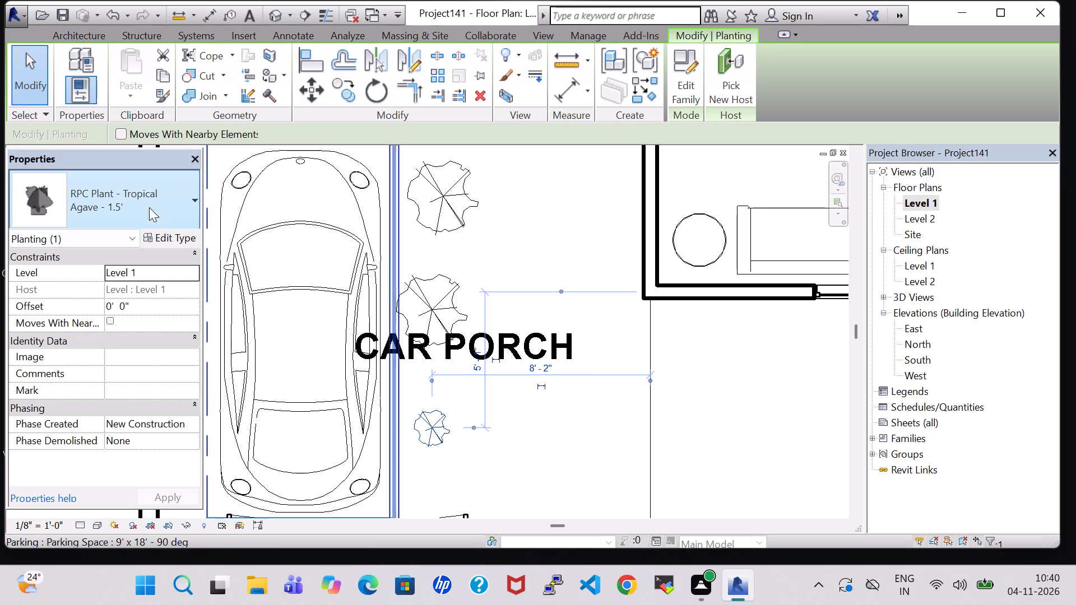
left_click(144, 207)
left_click(112, 278)
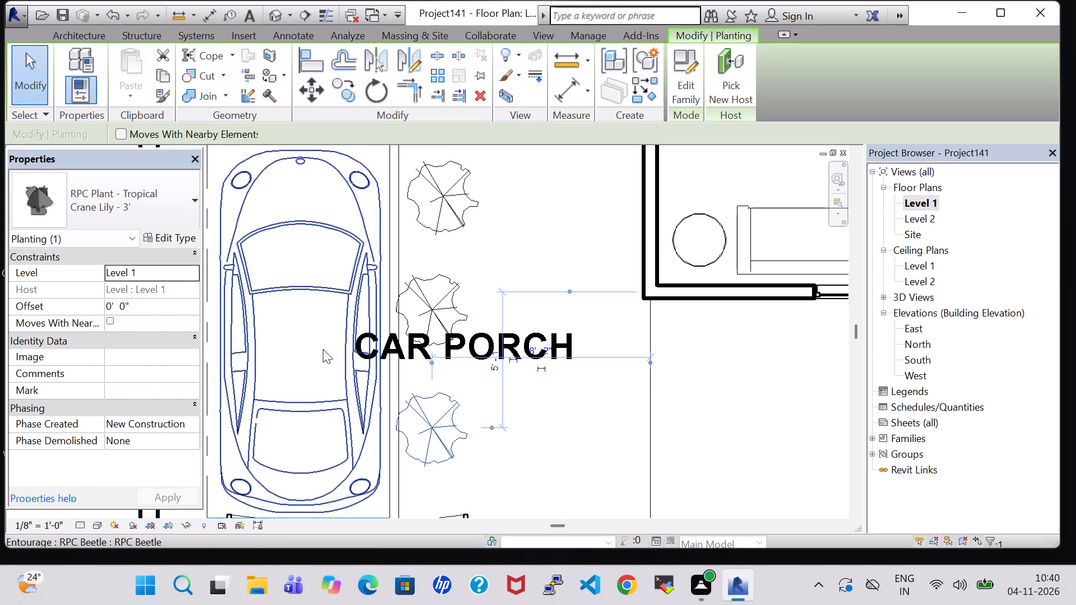
Nudge the three car porch plants, starting nearest the gate, to line them up in a row clear of the car.
left_click(448, 432)
key("Right")
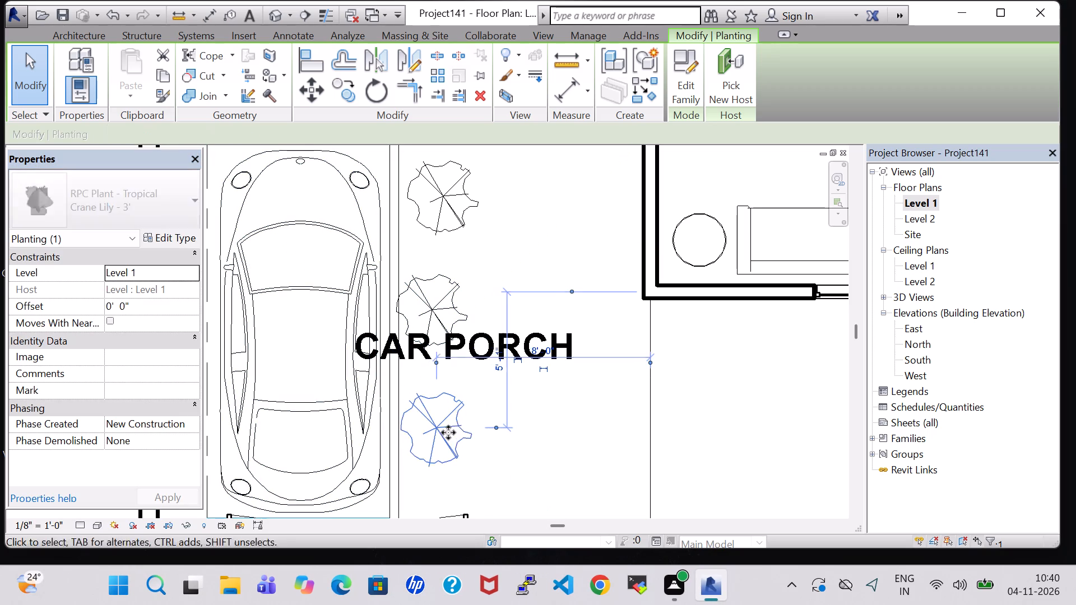
key("Right")
left_click(560, 434)
left_click(424, 298)
key("Right")
key("Right")
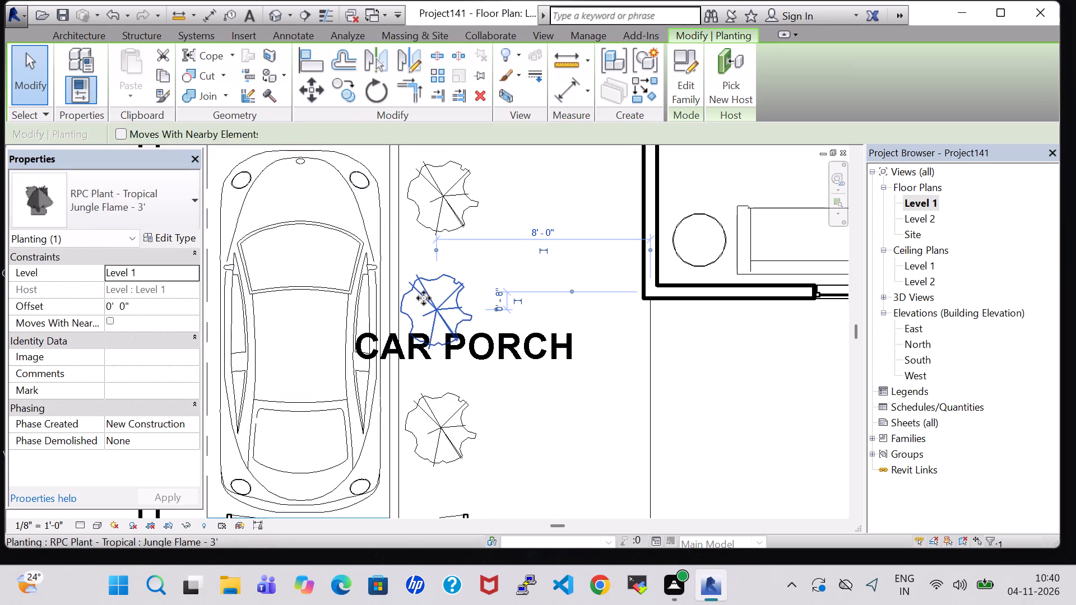
key("Right")
left_click(462, 188)
key("Right")
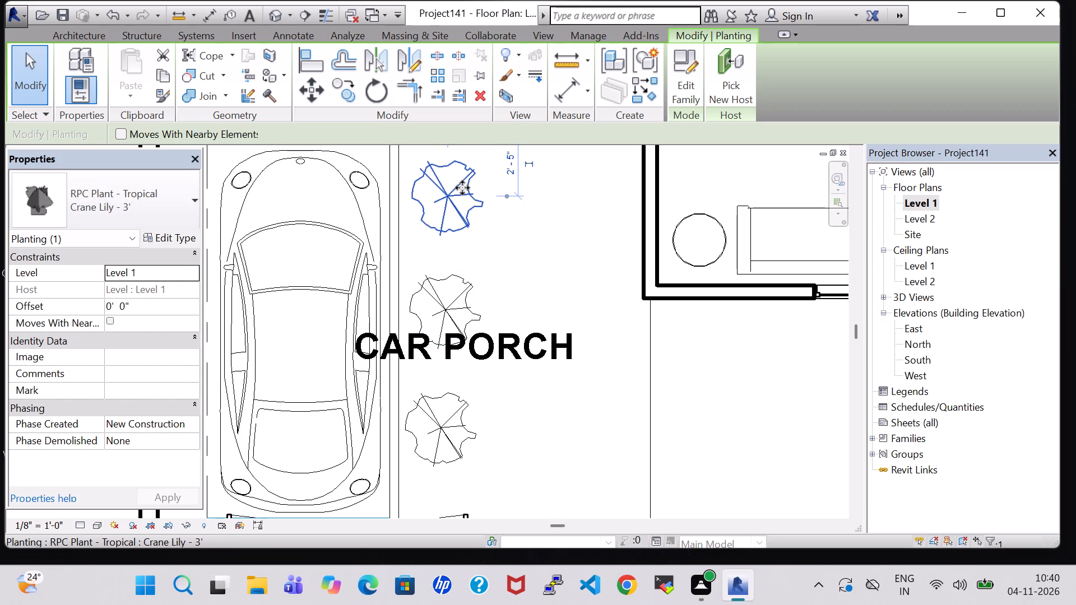
key("Left")
key("Left")
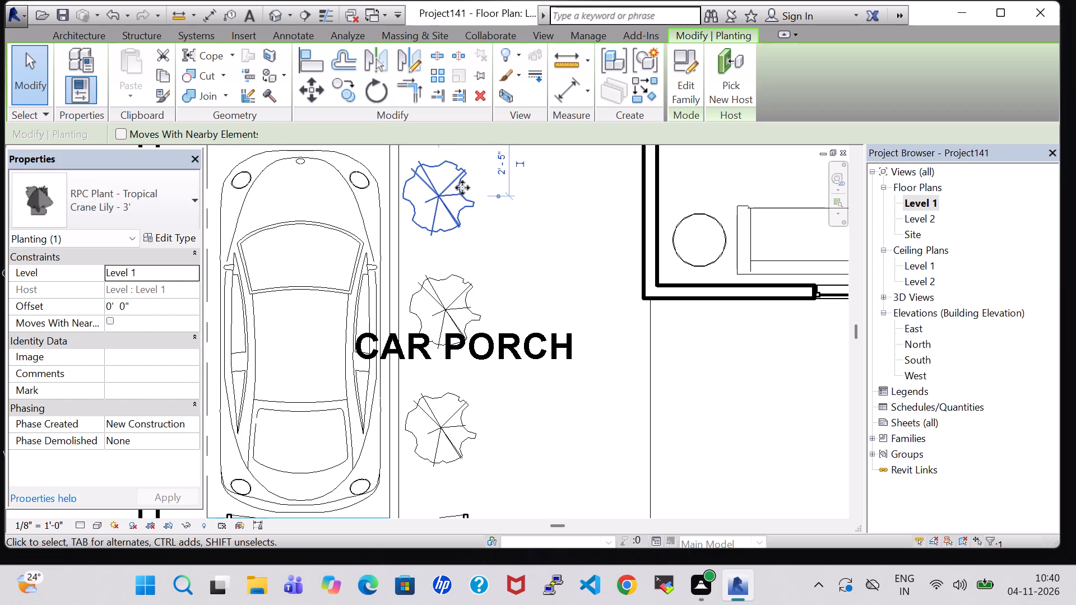
key("Right")
left_click(605, 422)
Place three matching Crane Lily - 3' plants in the front lawn, in a row about 2' - 1" from the drawing room wall.
scroll(602, 420, "down", 5)
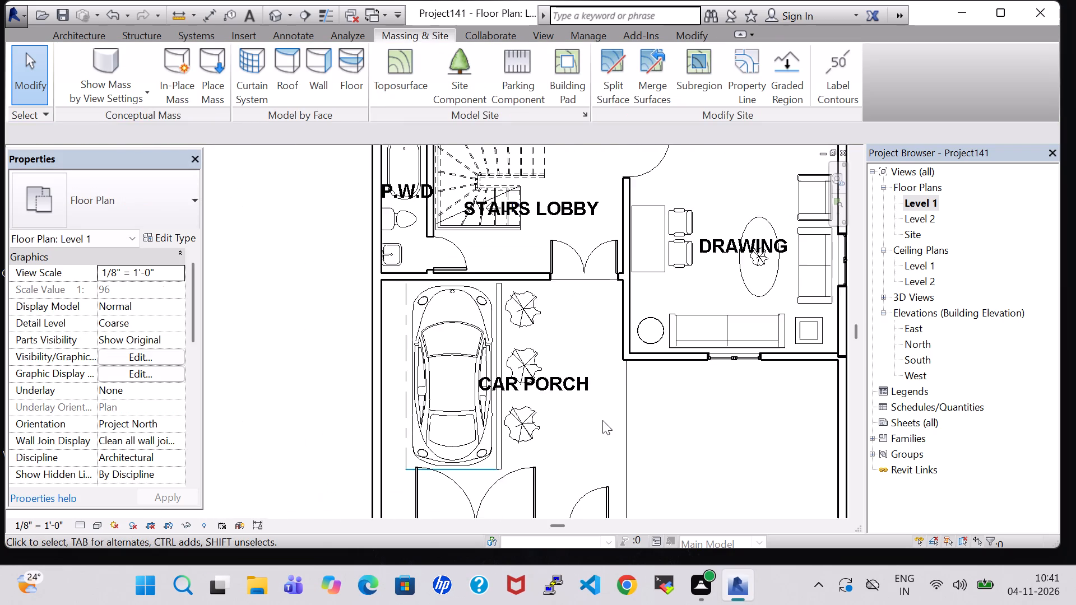
middle_click_drag(602, 420, 607, 317)
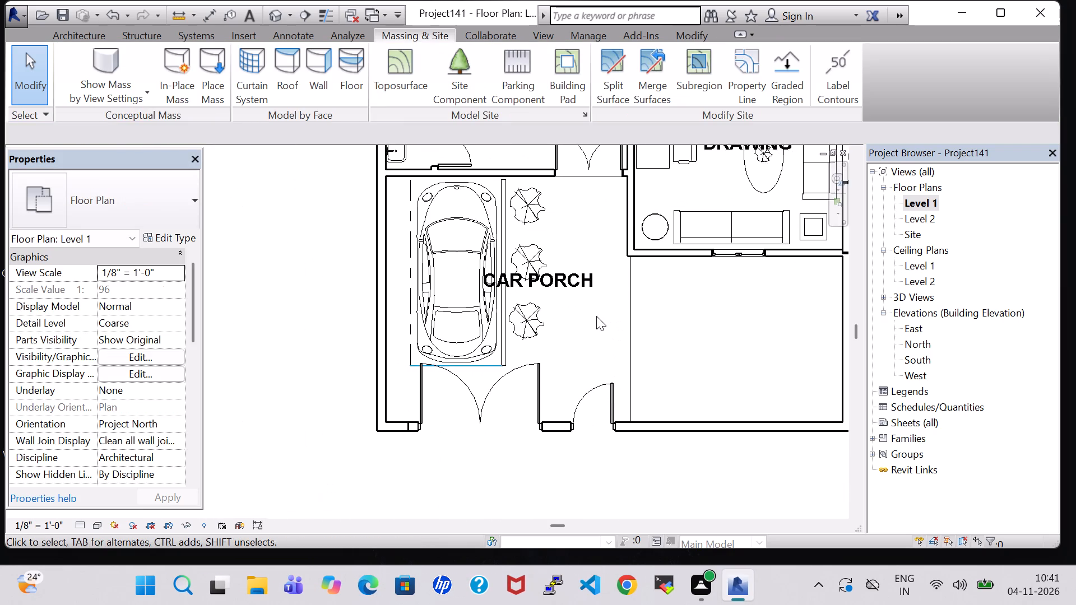
middle_click_drag(597, 318, 588, 321)
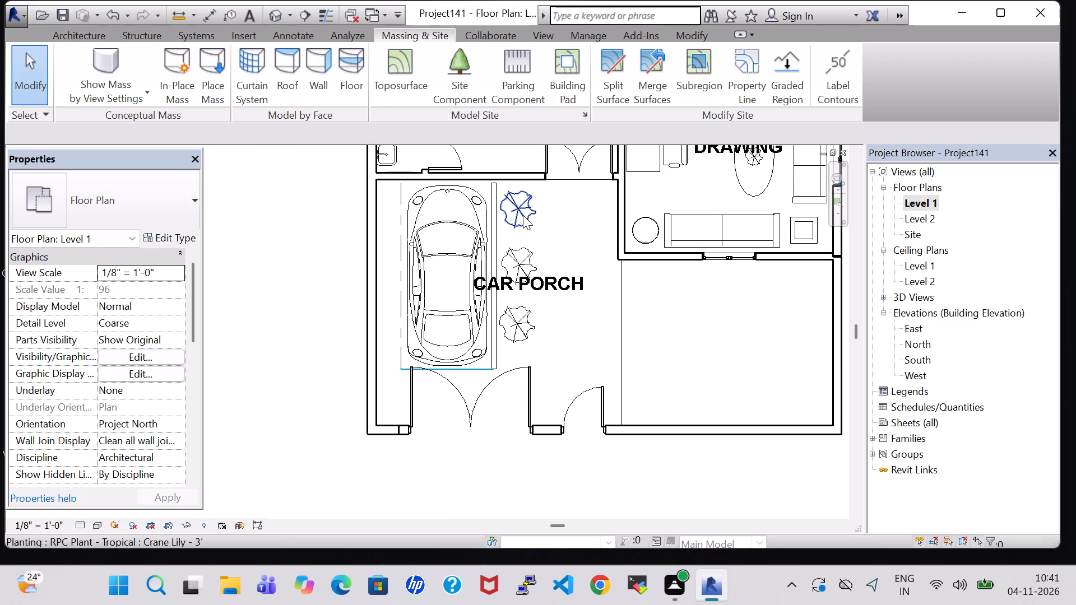
left_click(523, 215)
right_click(523, 215)
left_click(610, 300)
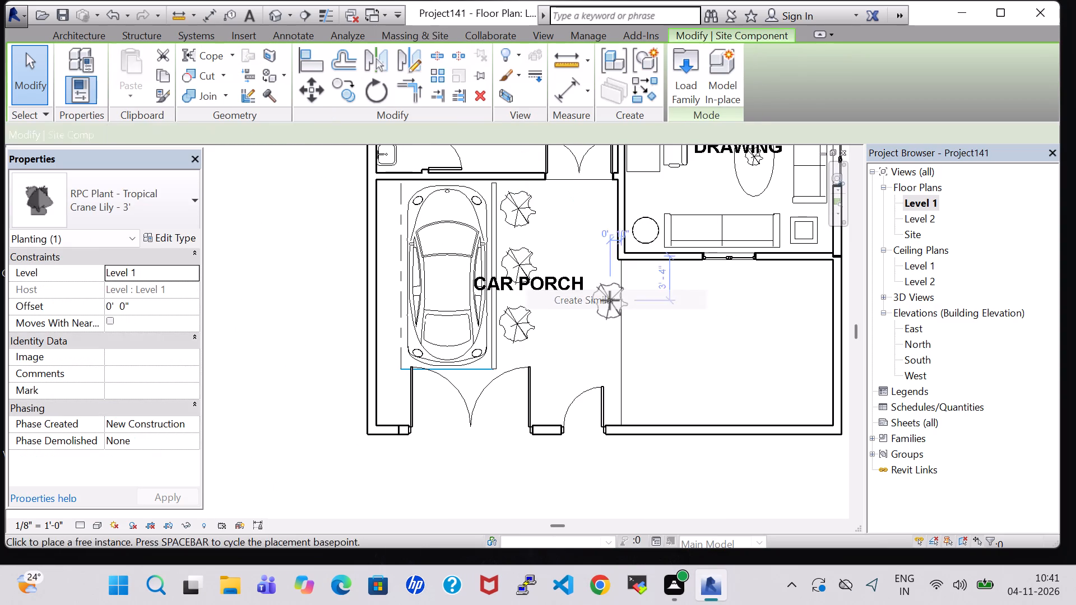
middle_click_drag(766, 309, 680, 309)
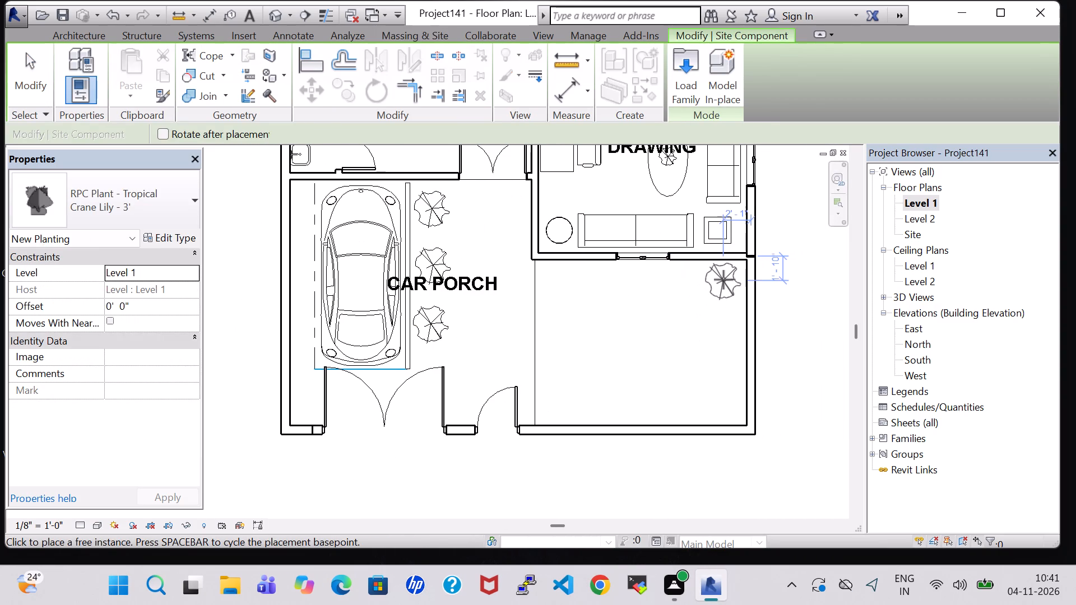
left_click(723, 284)
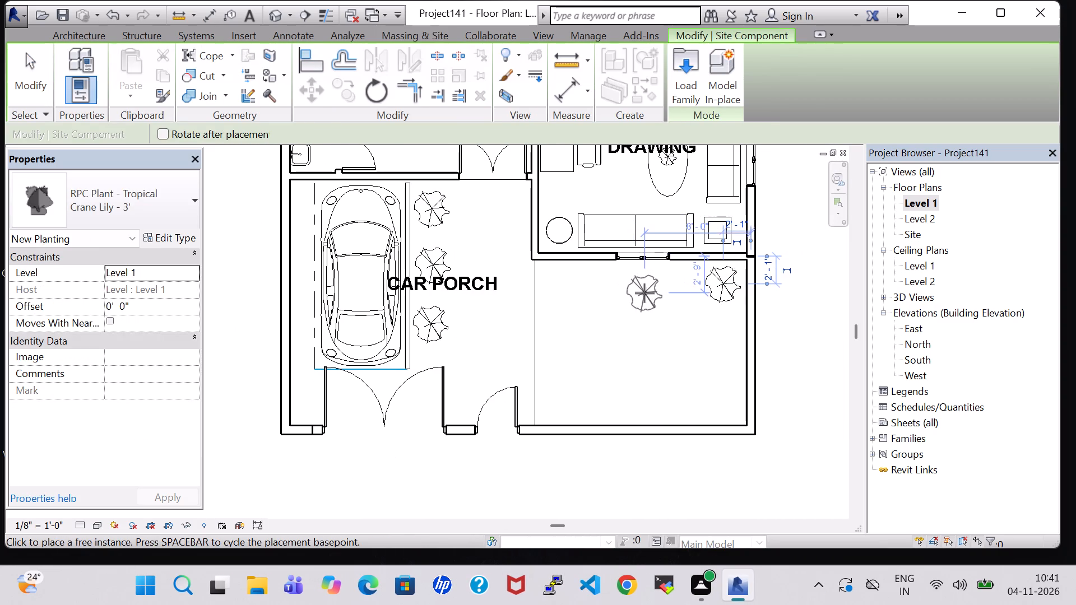
left_click(652, 288)
left_click(567, 288)
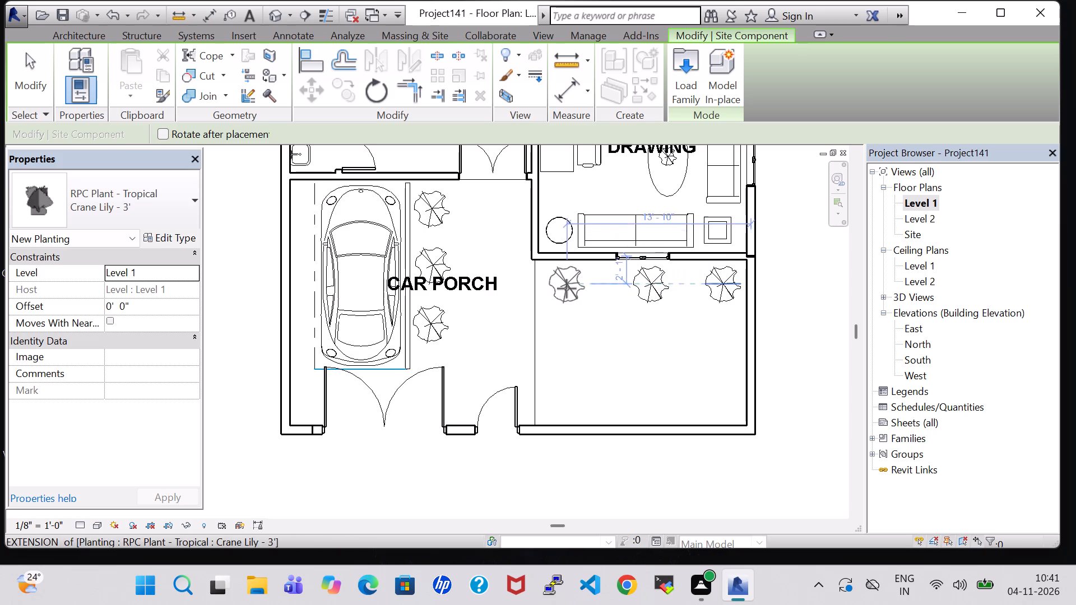
Place three more Crane Lily - 3' plants in a row along the front boundary wall, about 10' - 11" from the drawing room wall.
left_click(554, 401)
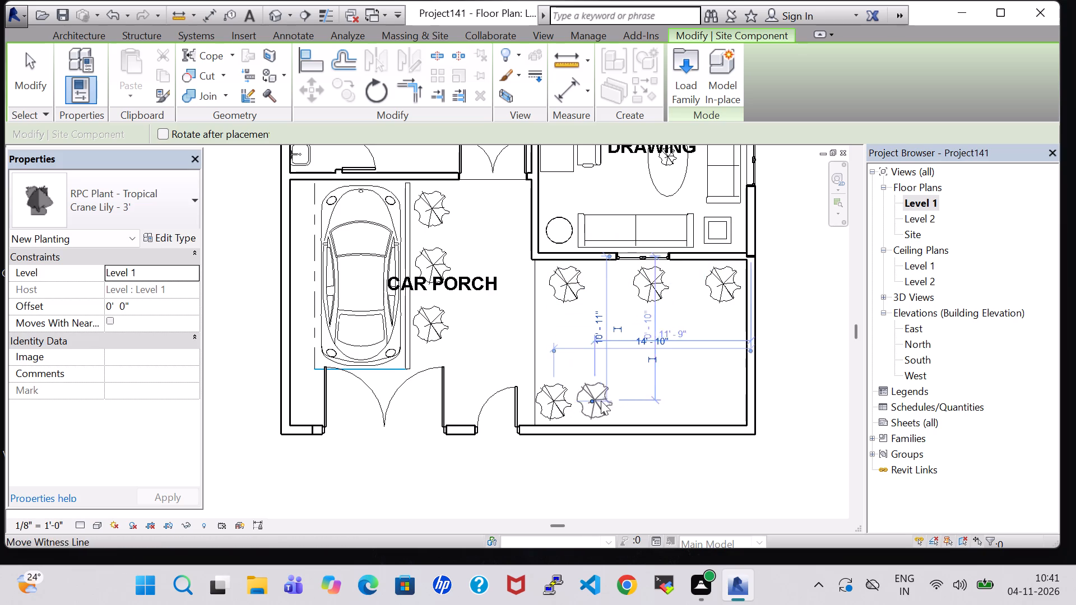
left_click(610, 401)
left_click(694, 400)
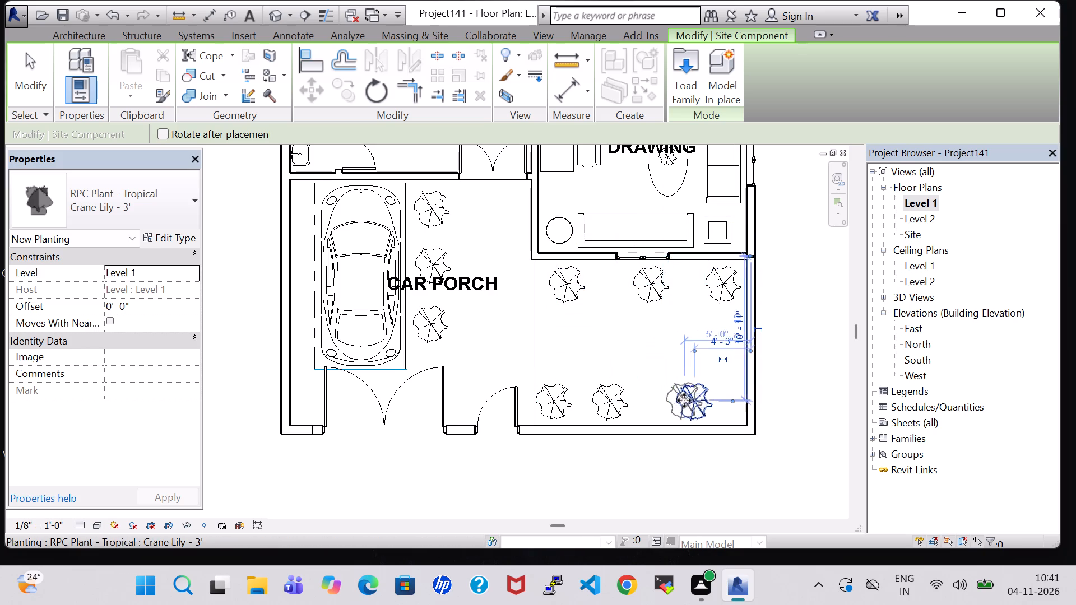
key("Escape")
key("Escape")
Delete the front boundary wall plant nearest the car porch.
left_click(558, 404)
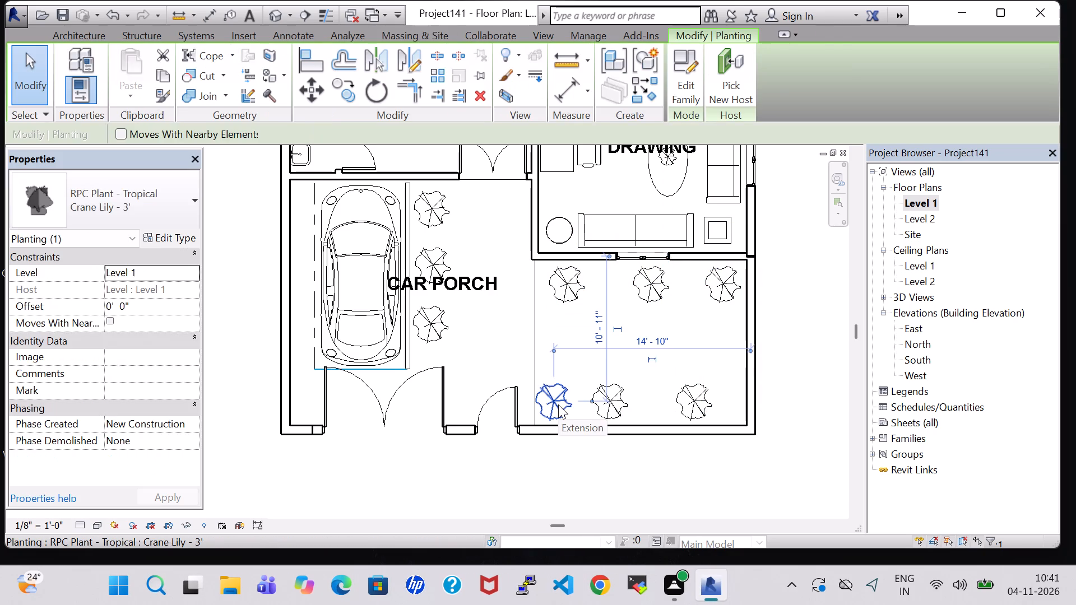
key("Delete")
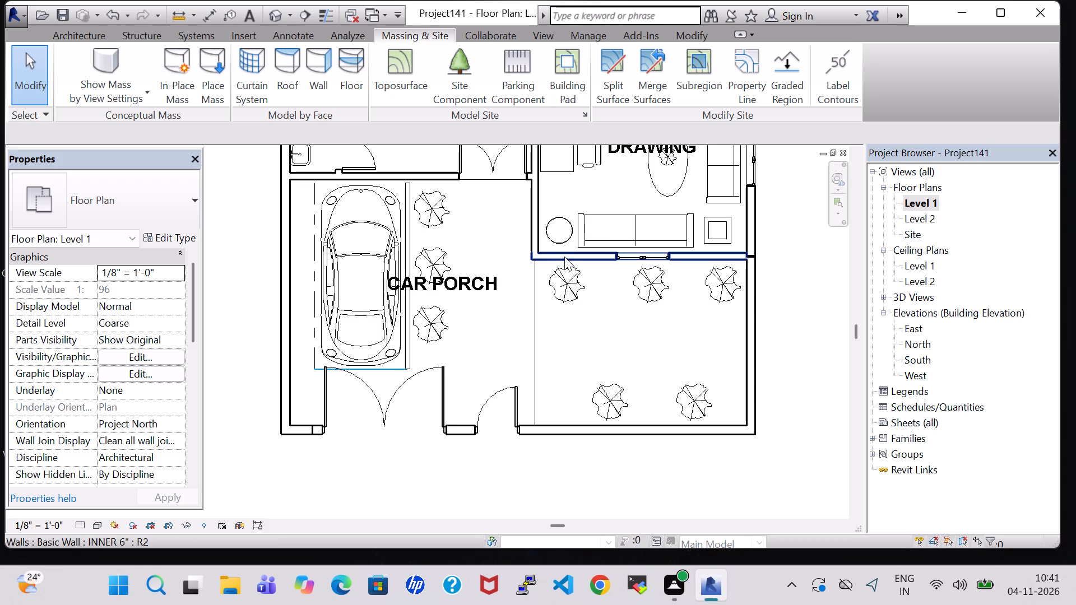
Change the lawn's middle plant by the drawing room and the front-row plant nearest the side wall to Jungle Flame - 3'.
scroll(578, 280, "down", 1)
left_click(660, 170)
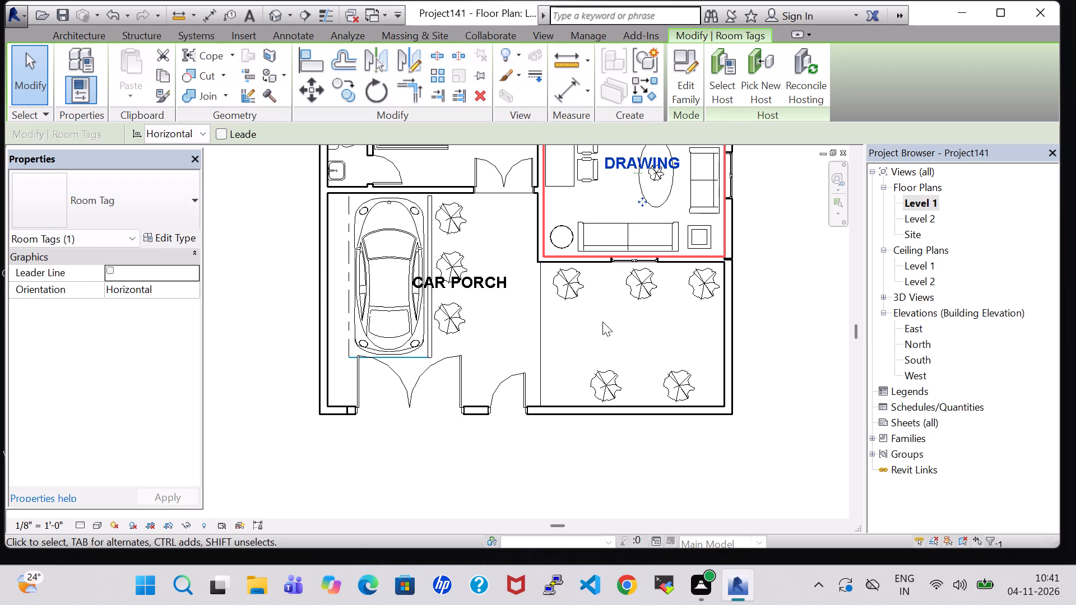
left_click(605, 324)
left_click(569, 294)
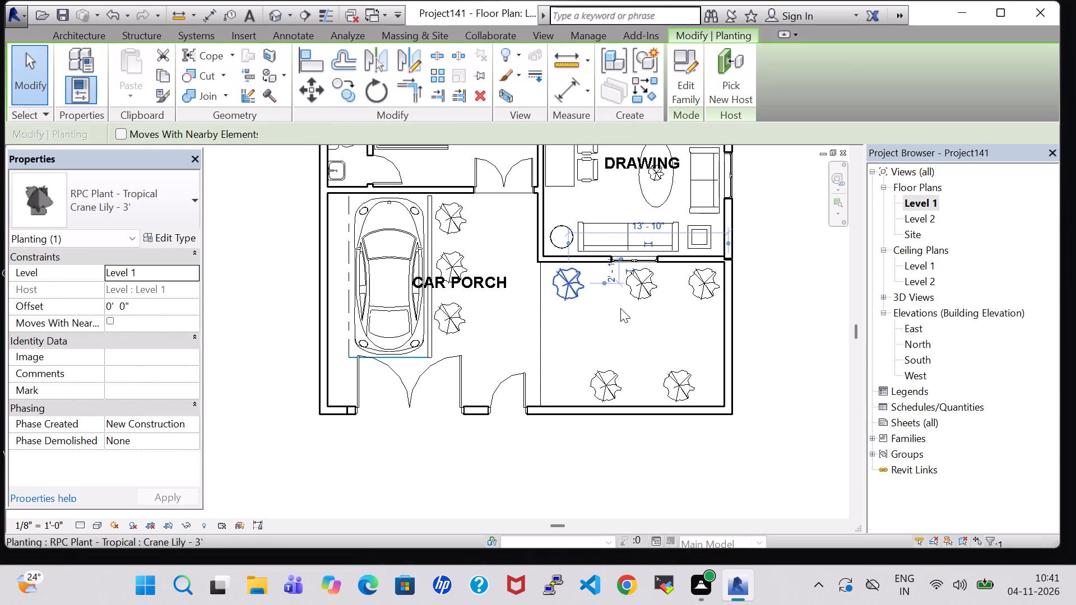
left_click(596, 327)
left_click(644, 285)
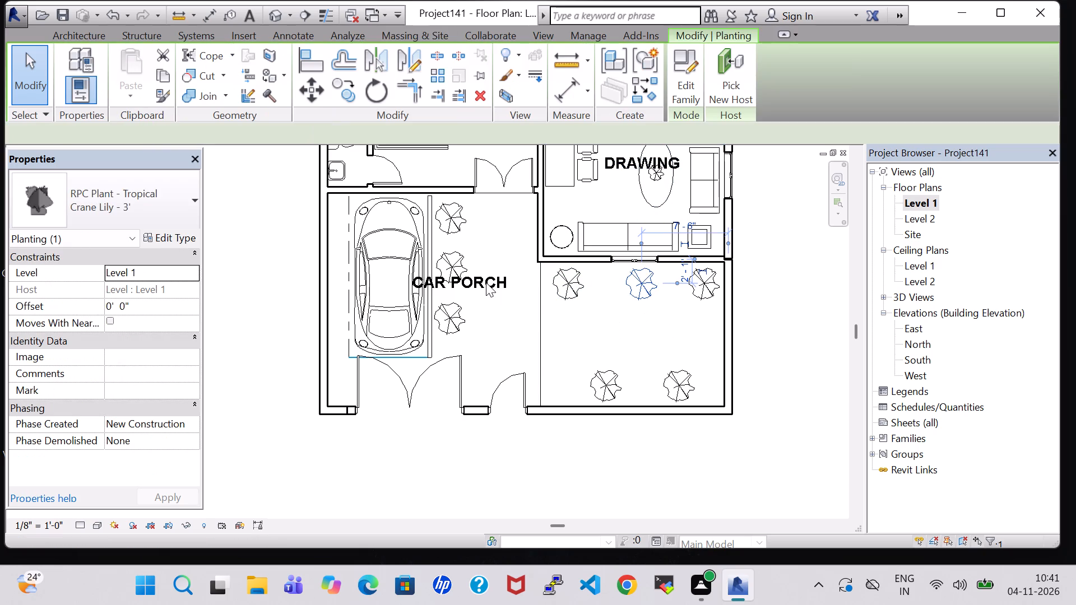
left_click(131, 210)
left_click(143, 345)
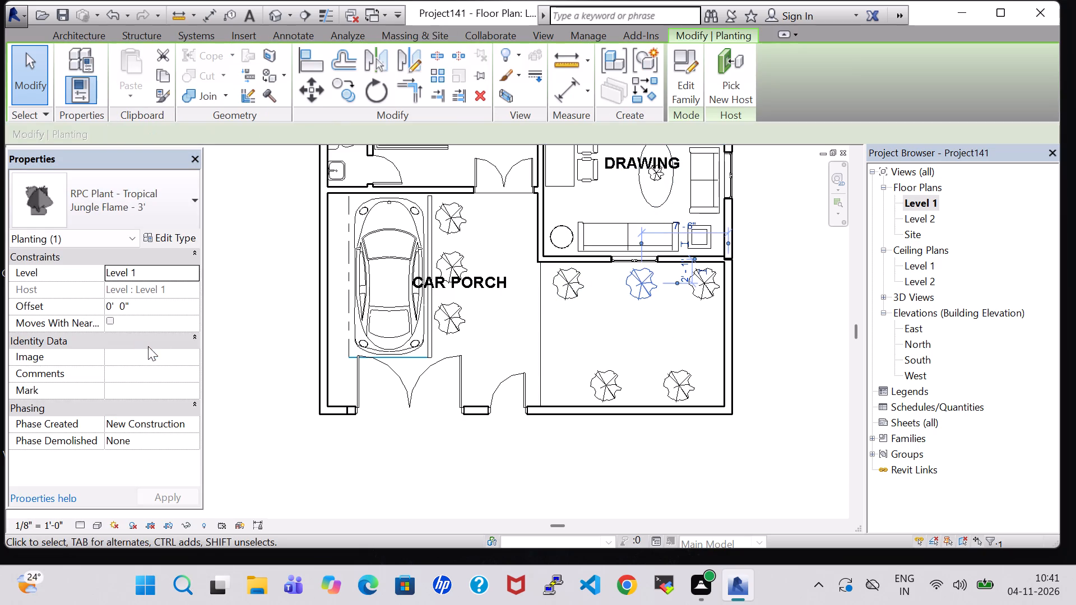
left_click(669, 348)
left_click(683, 384)
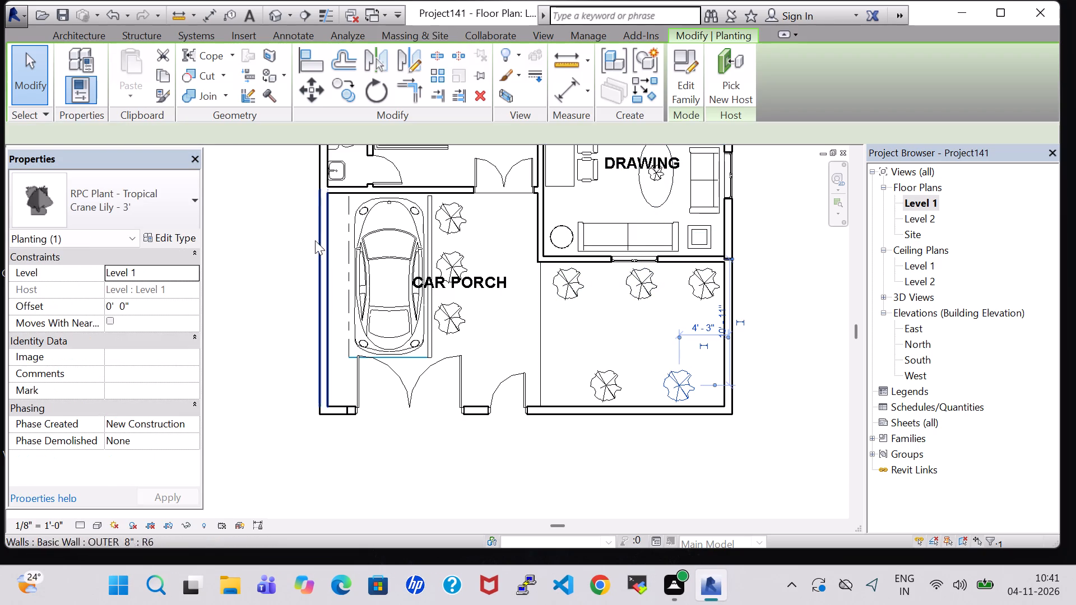
left_click(161, 217)
left_click(132, 348)
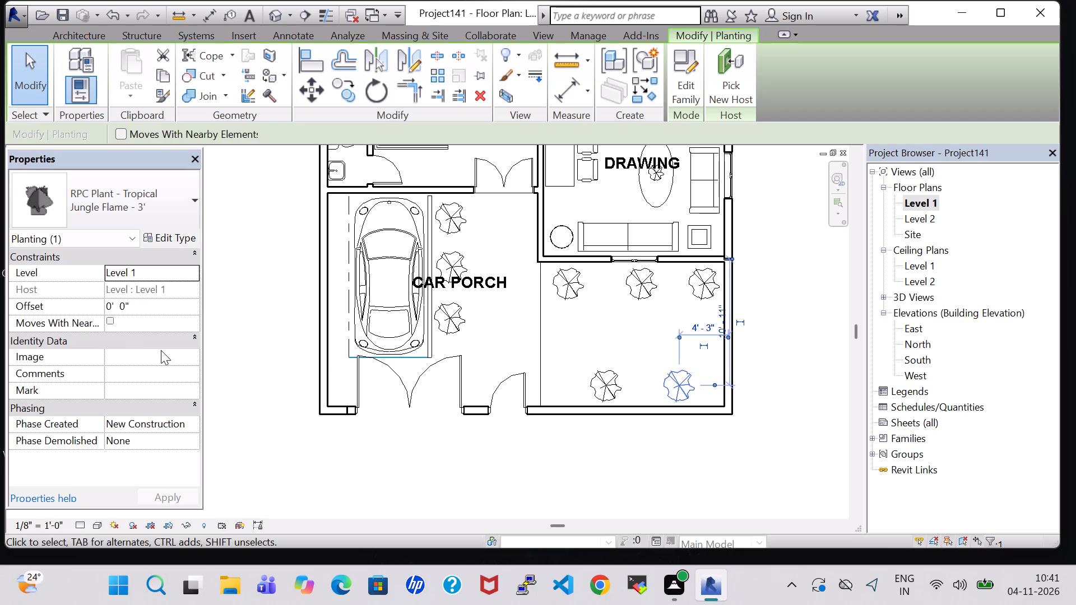
left_click(599, 379)
left_click(615, 465)
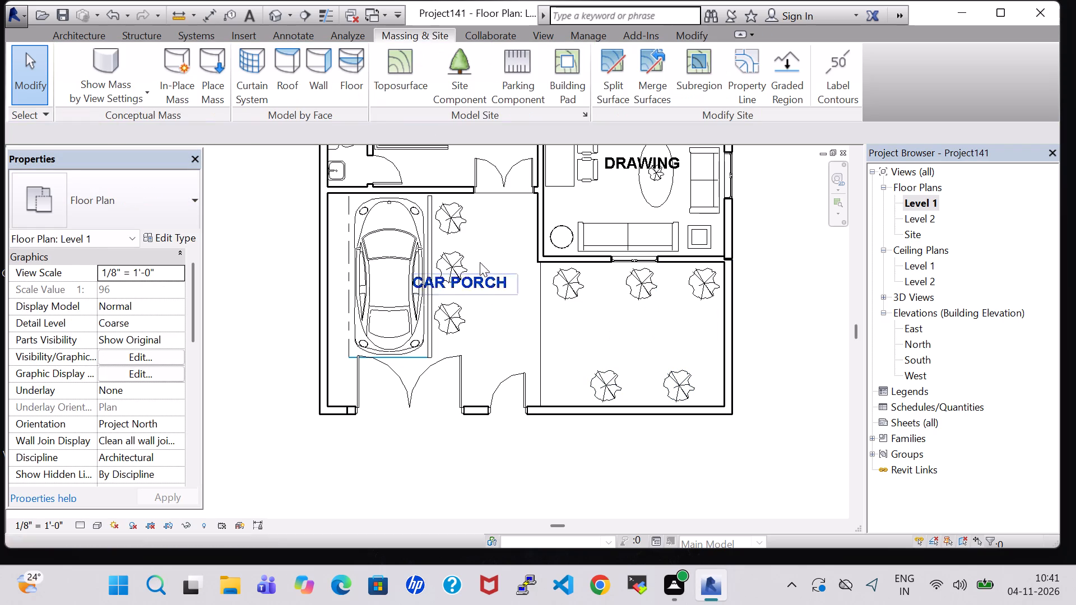
Examine the car porch and front lawn plants in 3D, from the gates to the drawing room wall.
left_click(279, 9)
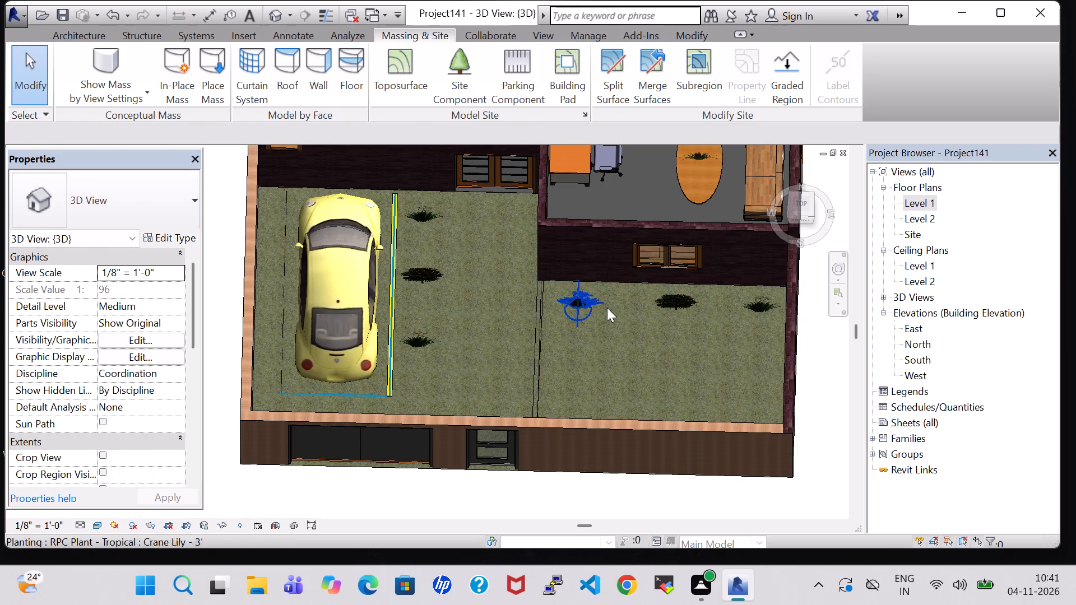
middle_click_drag(451, 366, 457, 258)
scroll(454, 256, "up", 5)
middle_click_drag(510, 203, 513, 170)
middle_click_drag(520, 170, 474, 359)
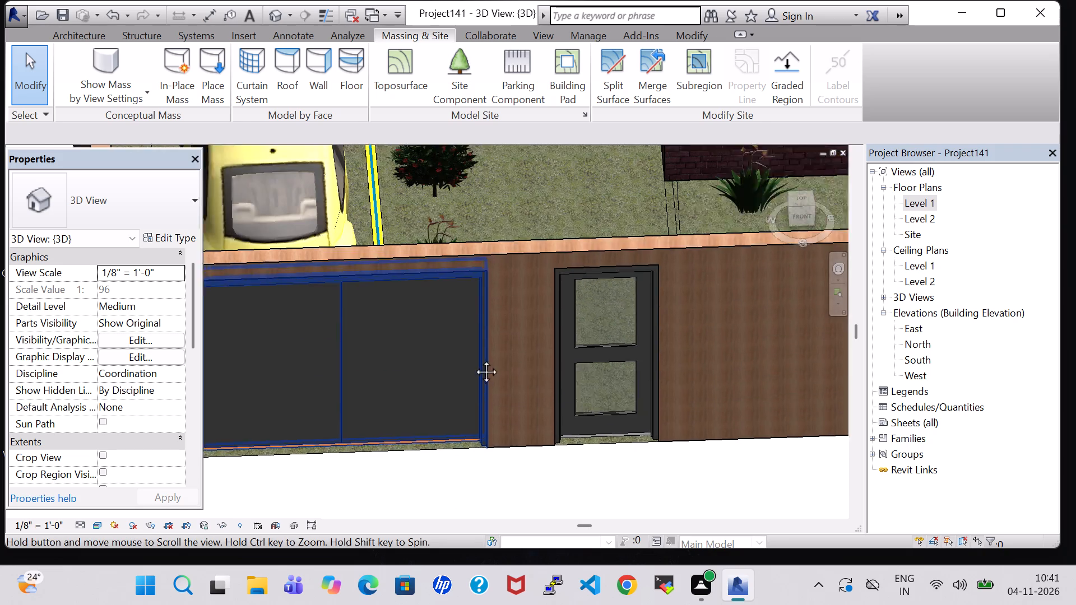
middle_click_drag(474, 359, 439, 441)
middle_click_drag(484, 300, 483, 391, "shift")
middle_click_drag(479, 407, 479, 406)
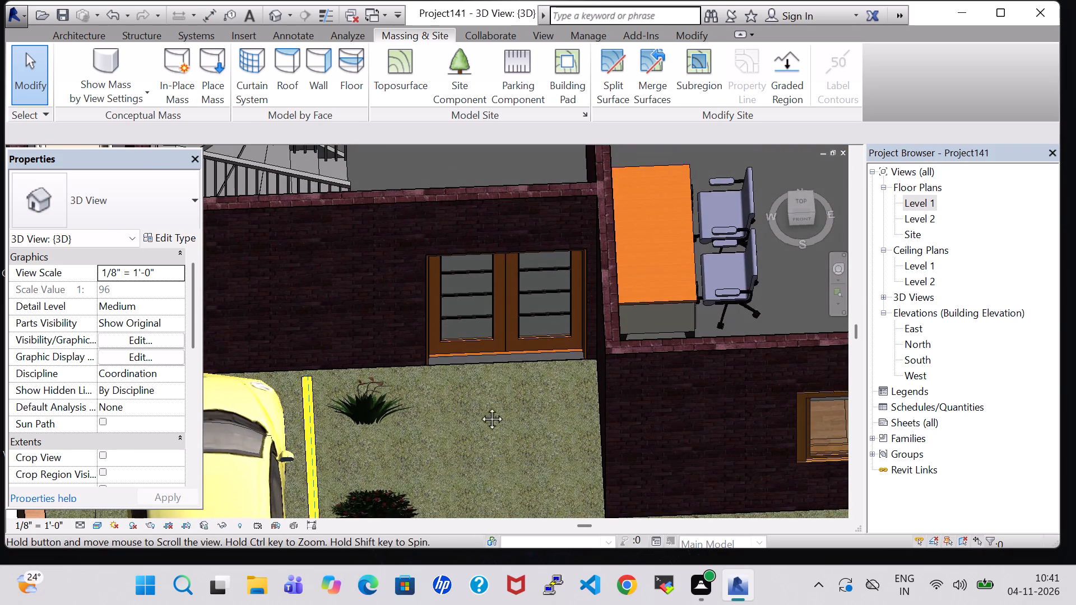
middle_click_drag(479, 406, 486, 231)
middle_click_drag(754, 399, 525, 356)
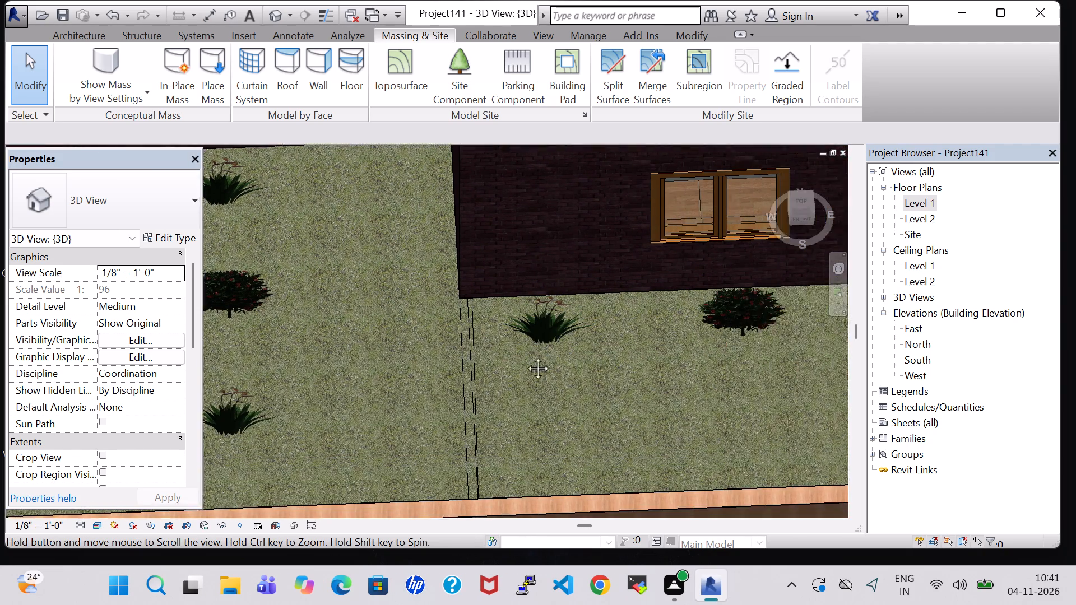
middle_click_drag(525, 356, 460, 362)
middle_click_drag(653, 416, 651, 496, "shift")
middle_click_drag(644, 467, 644, 388)
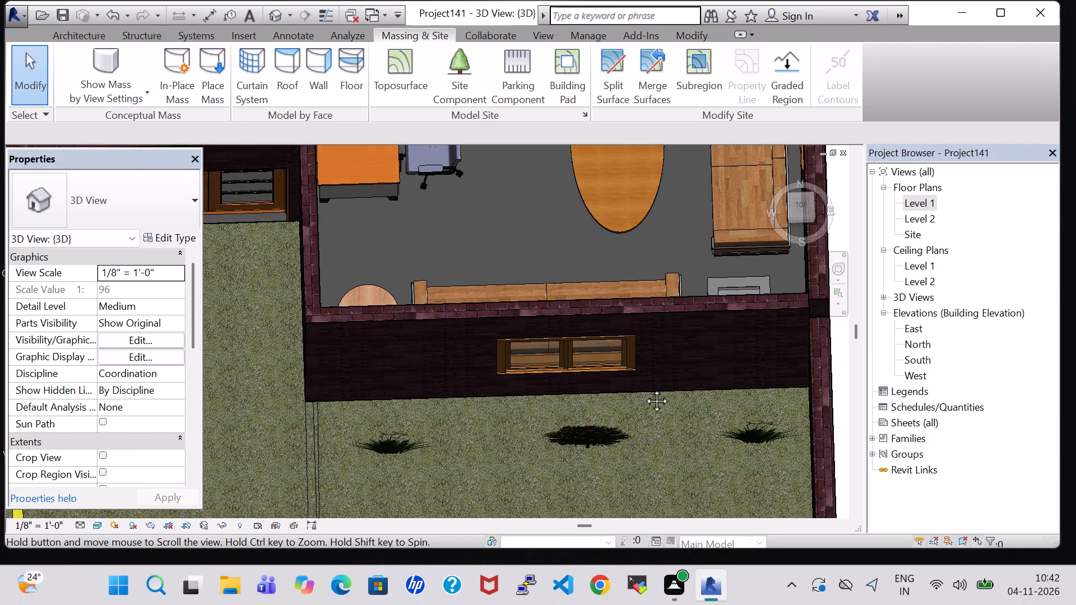
middle_click_drag(644, 388, 634, 234)
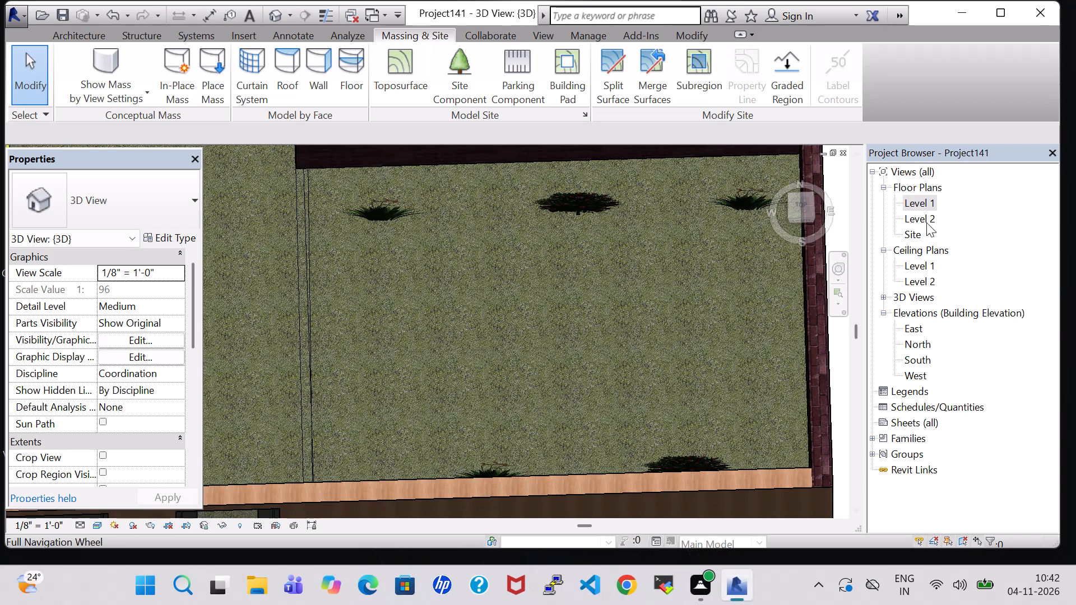
In the Level 1 floor plan, load the Park Bench family from the library's Site Accessories folder.
double_click(925, 203)
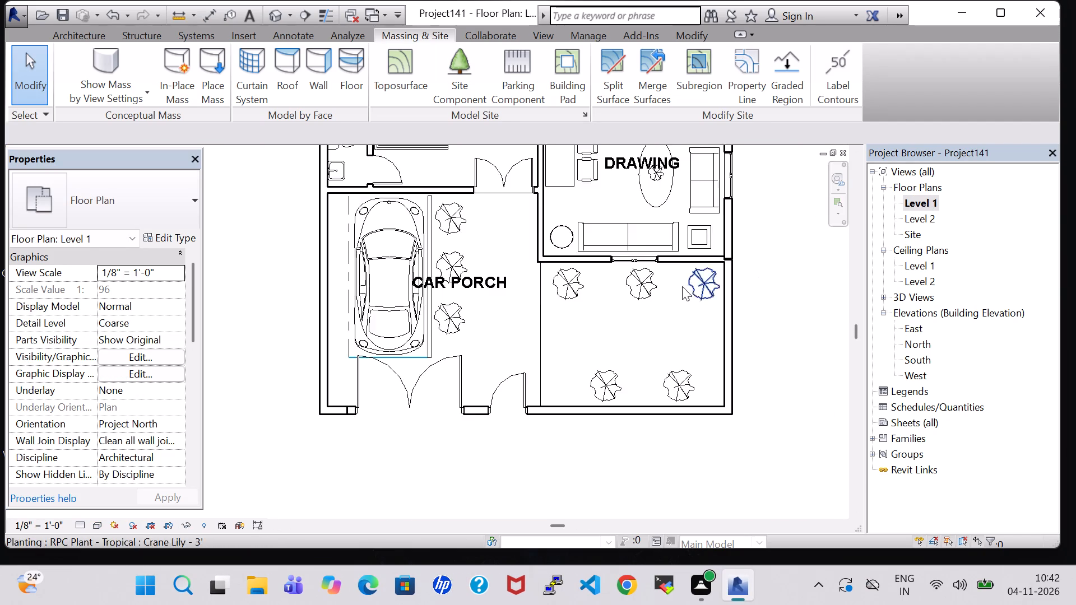
scroll(683, 286, "down", 8)
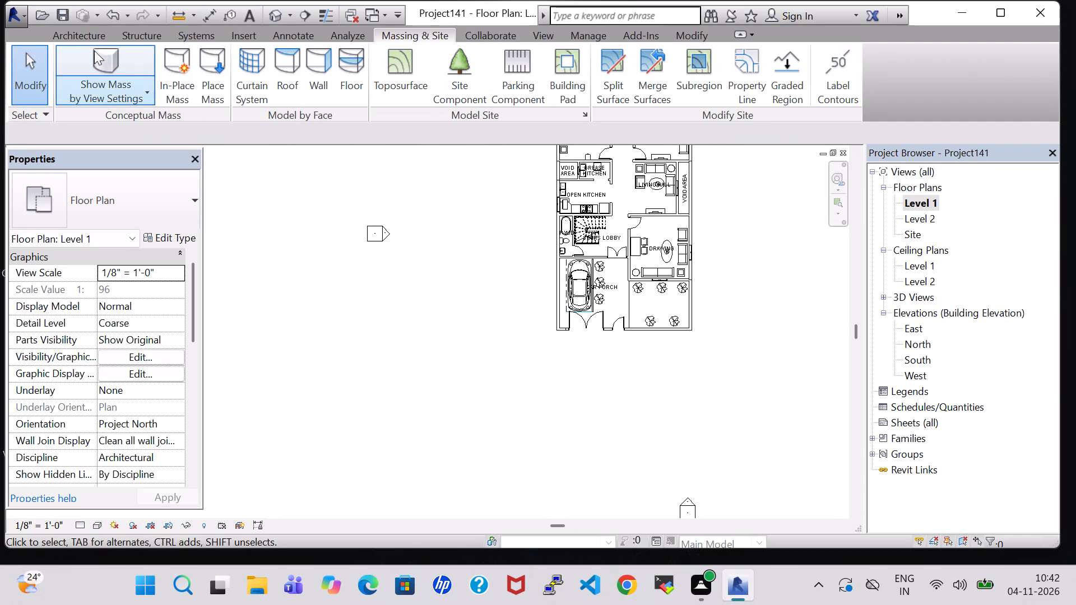
left_click(89, 36)
left_click(160, 76)
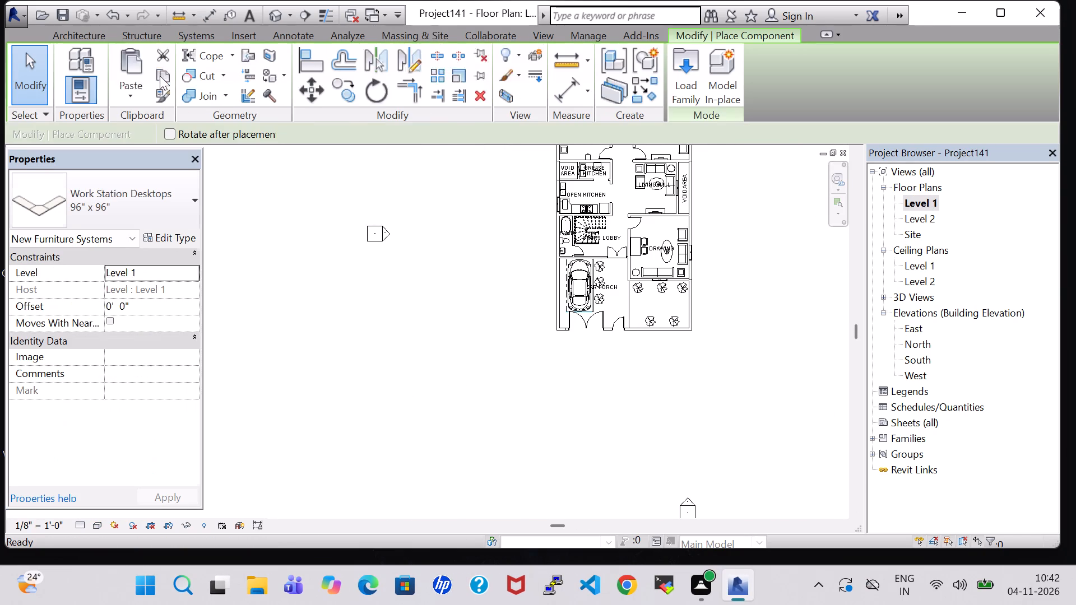
left_click(690, 78)
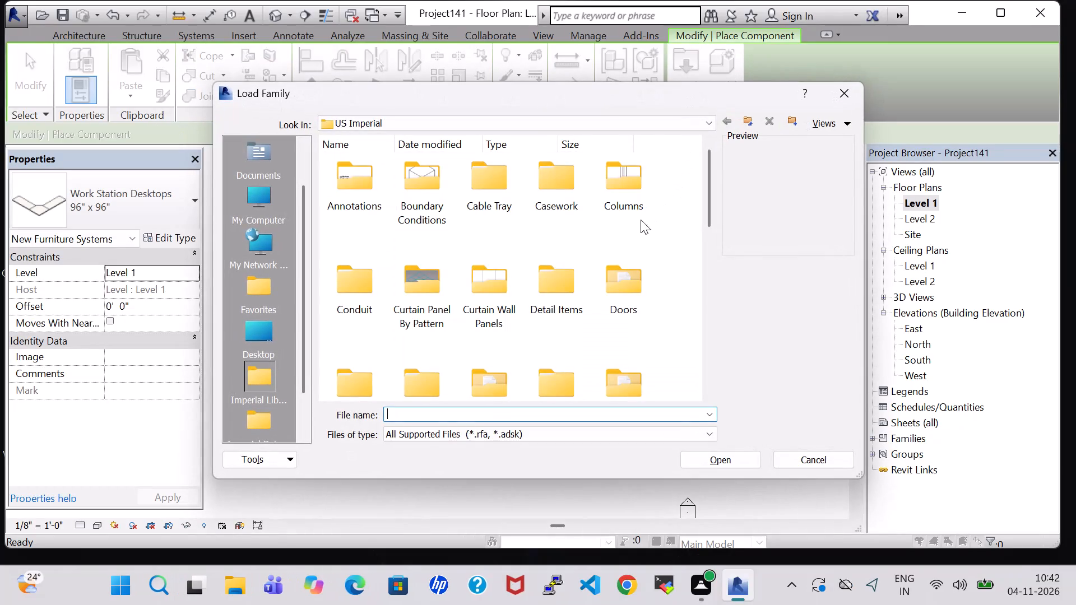
left_click(480, 379)
key("s")
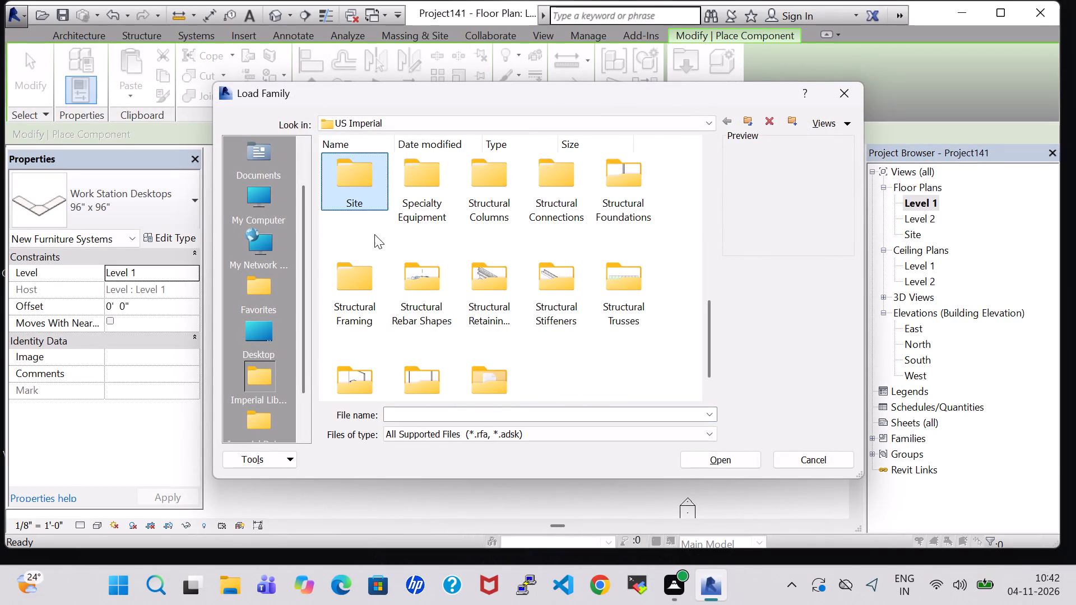
double_click(351, 200)
double_click(409, 198)
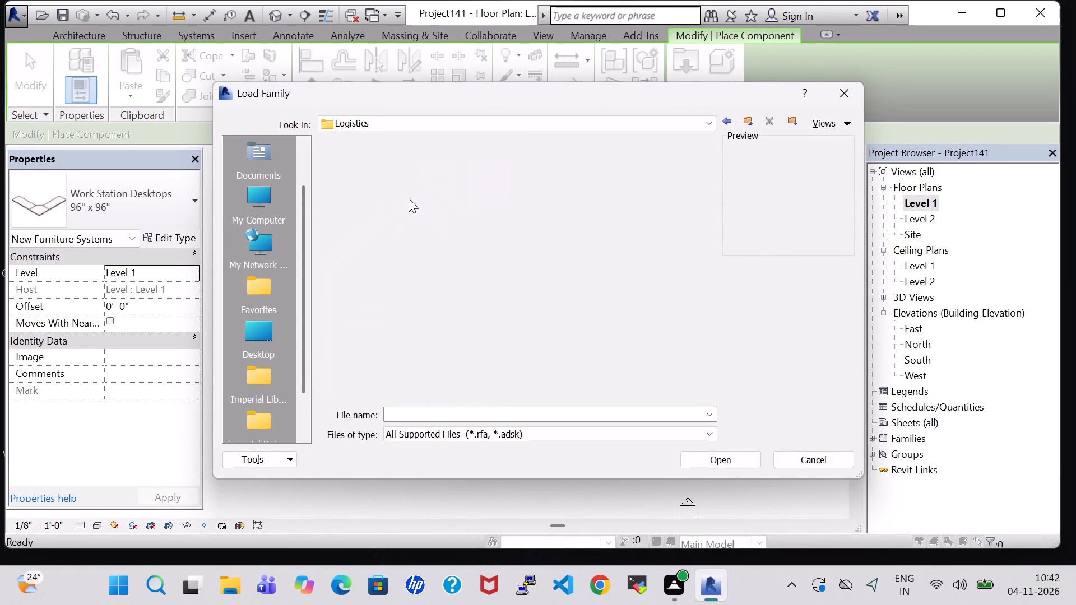
left_click(724, 120)
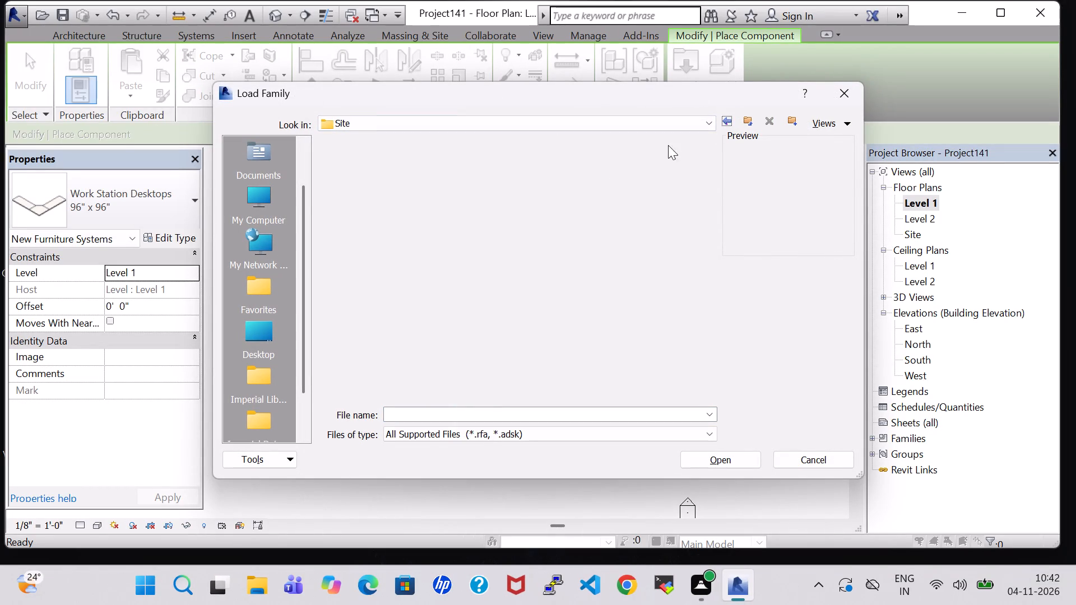
double_click(379, 186)
double_click(490, 196)
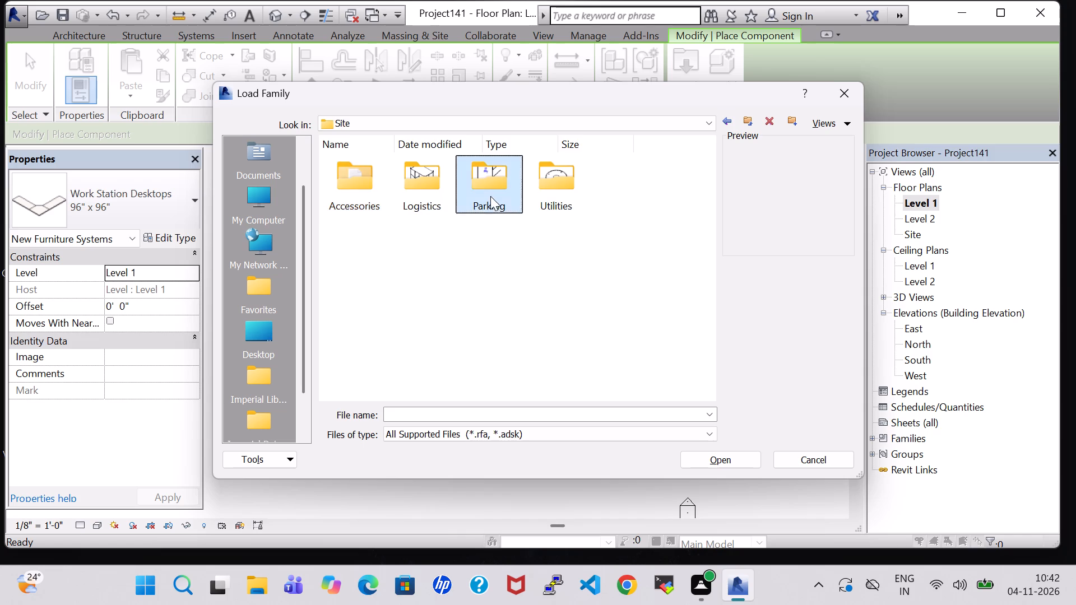
left_click(729, 119)
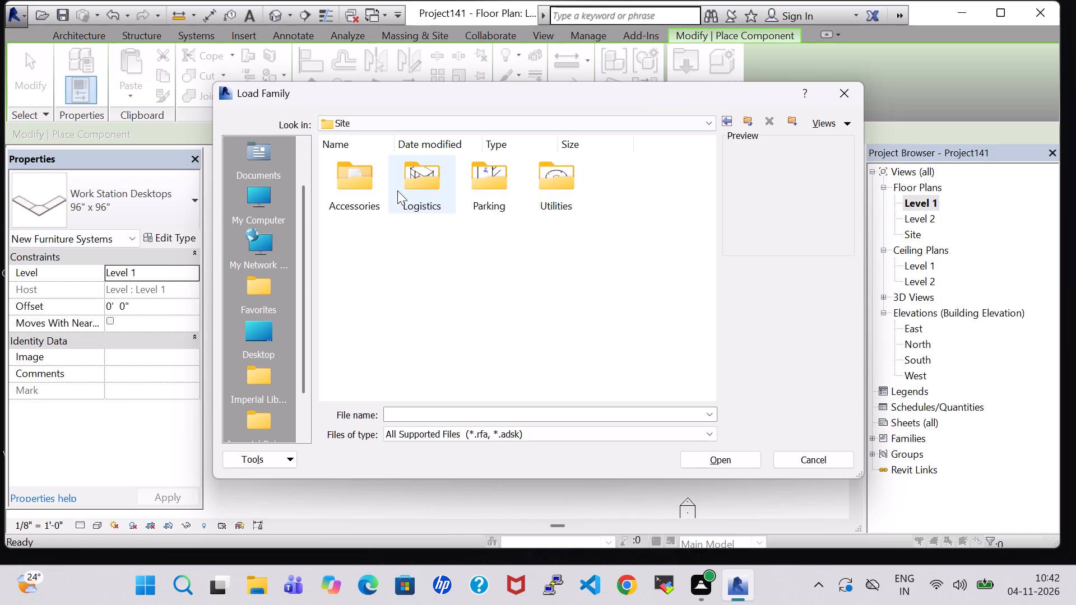
double_click(372, 185)
double_click(351, 185)
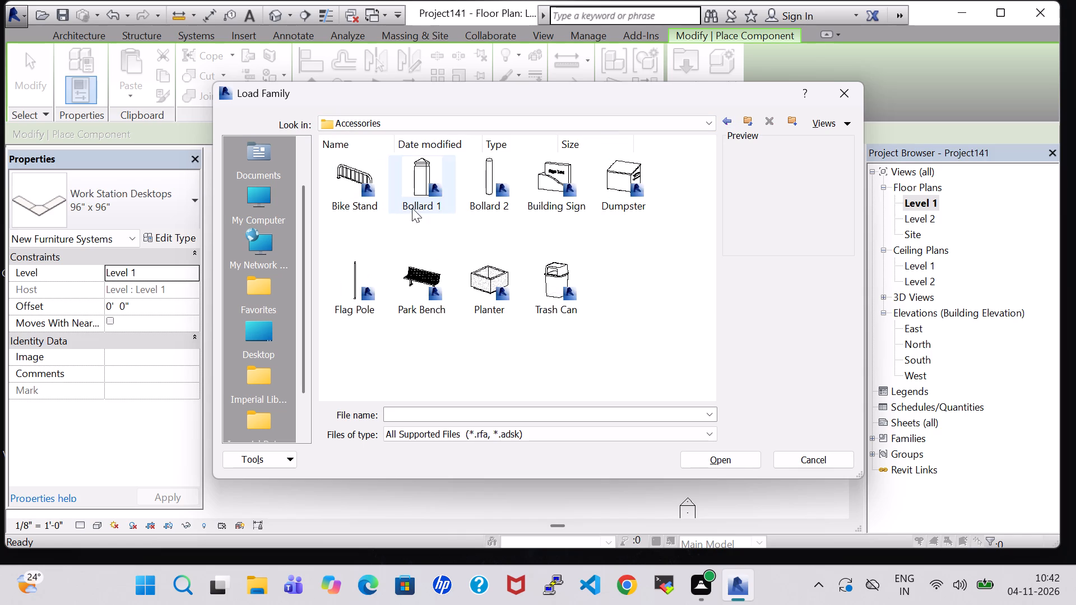
left_click(438, 254)
left_click(426, 280)
left_click(704, 464)
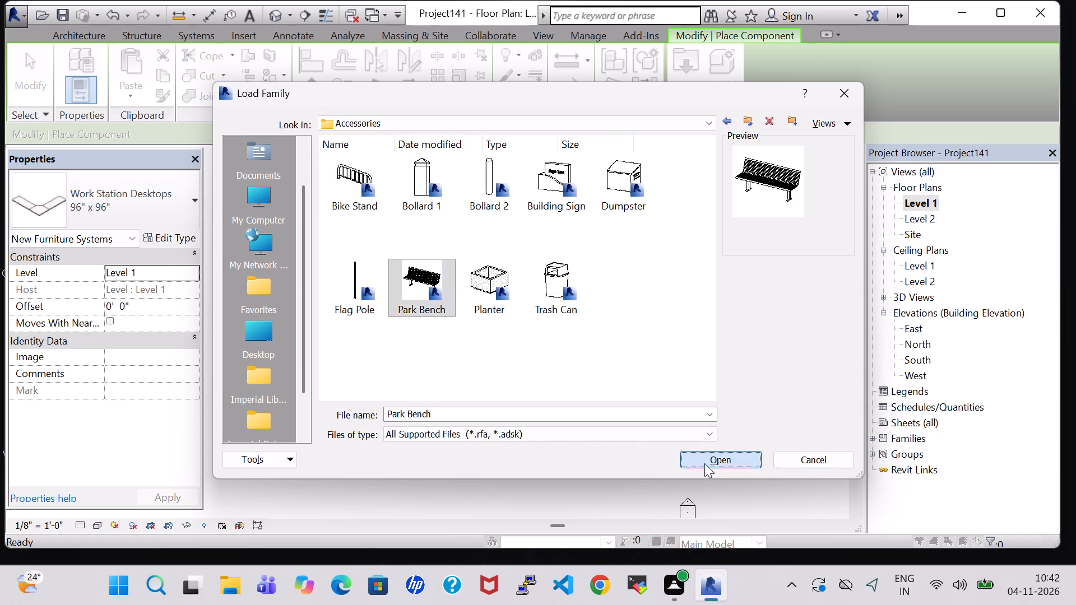
Place one 72" Park Bench mid-lawn, about 7' - 10" from the side wall, and nudge it slightly towards the front boundary wall.
scroll(647, 308, "up", 9)
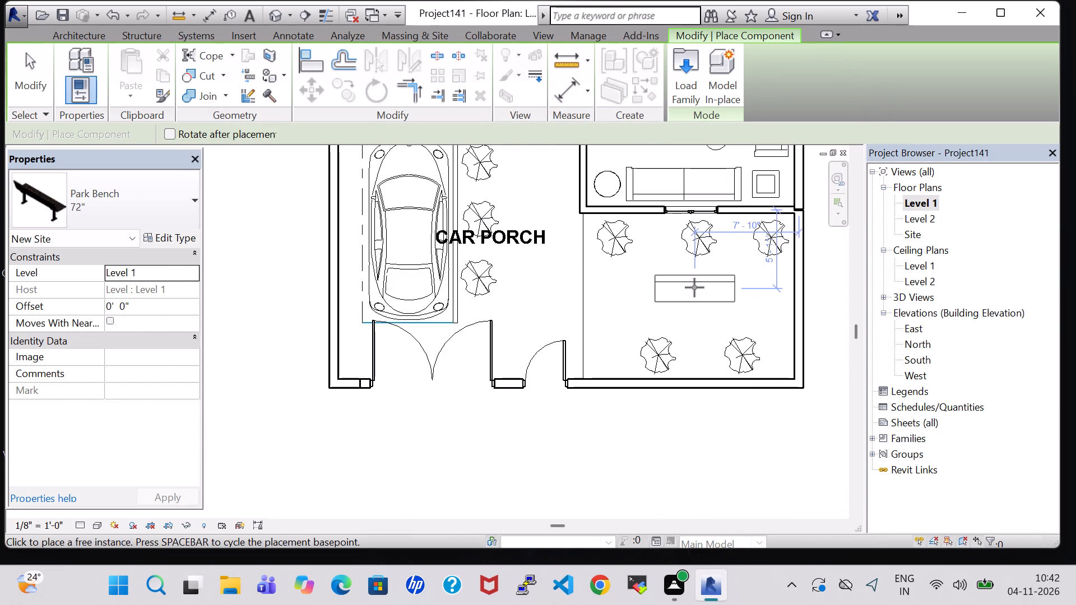
left_click(694, 287)
key("Escape")
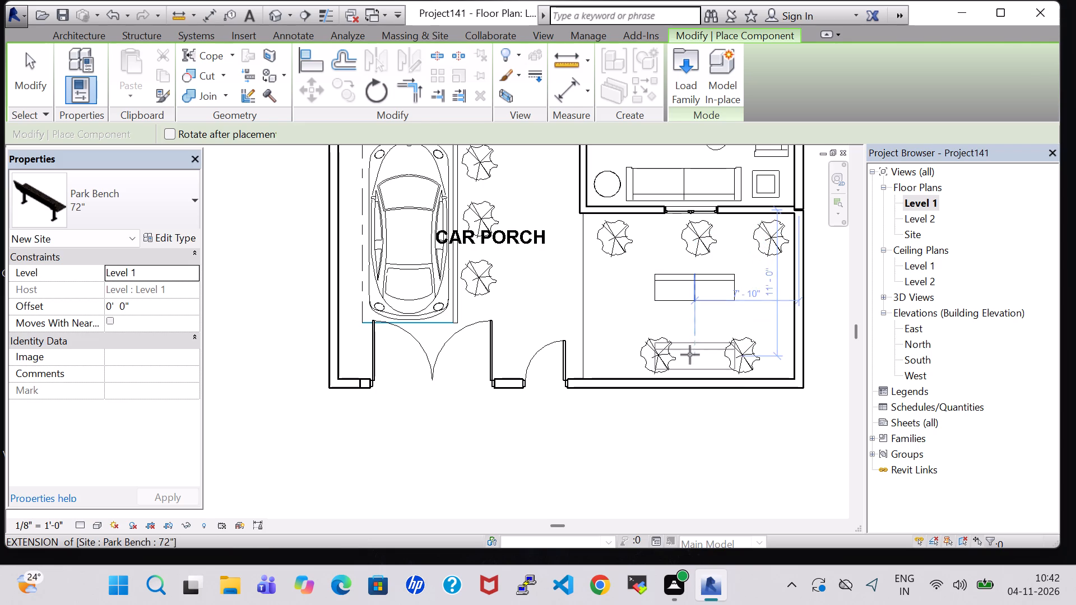
key("Escape")
left_click(693, 288)
key("Down")
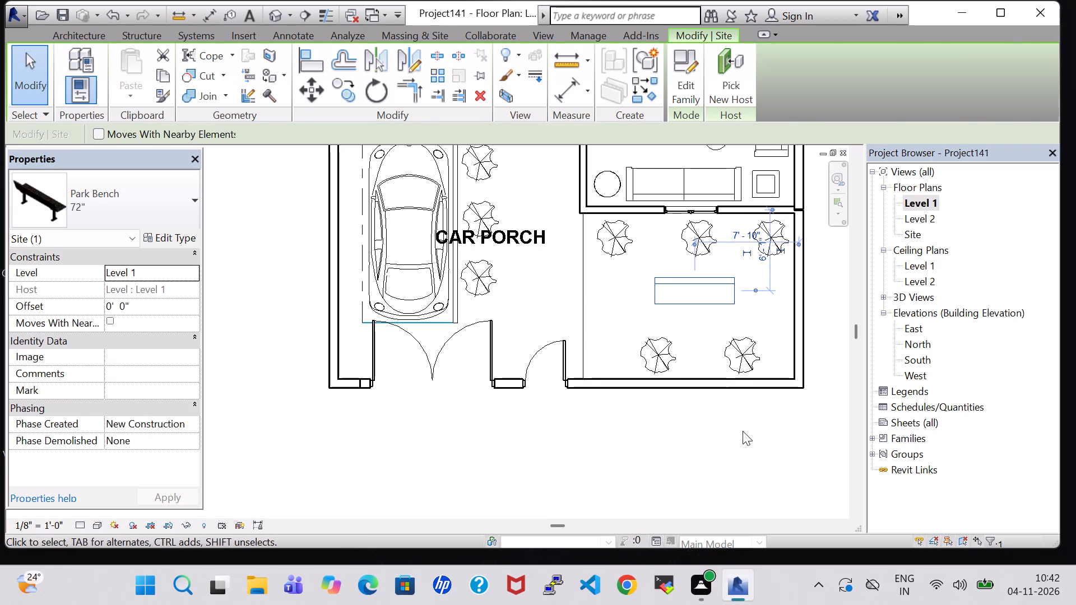
left_click(743, 431)
Place an Agave - 1.5' like the drawing room table's plant in the lawn's front corner by the small gate, about 15' - 3" from the side wall.
middle_click_drag(668, 328, 652, 433)
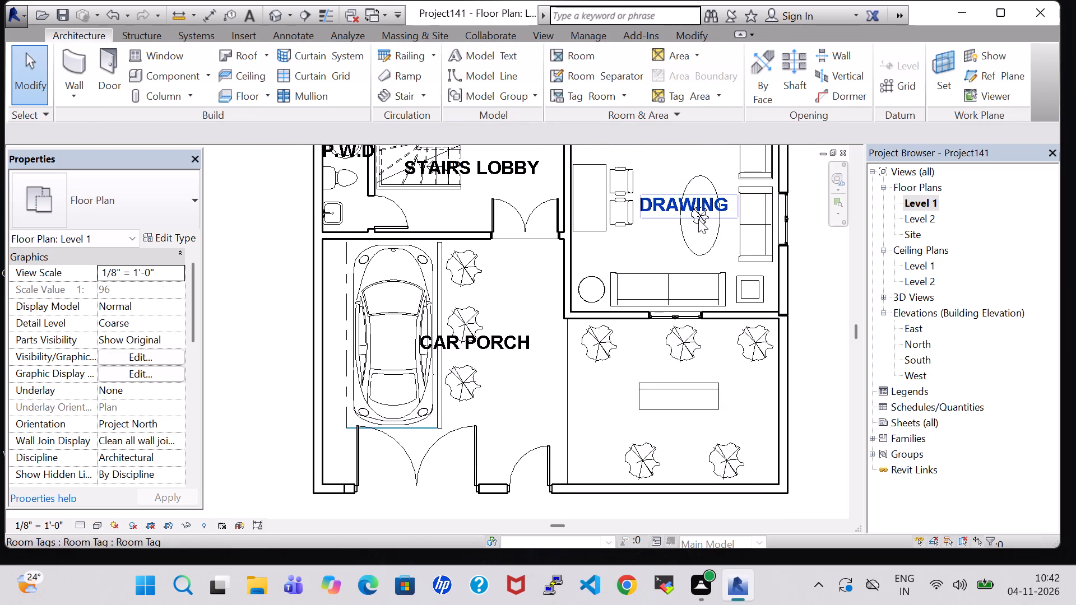
left_click(698, 219)
left_click(649, 250)
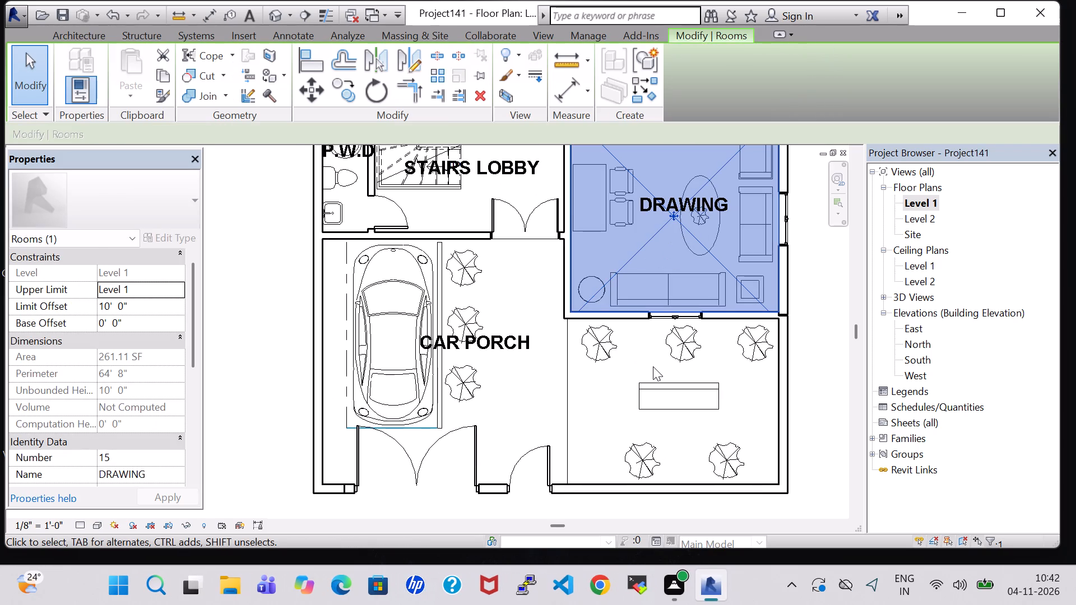
left_click(606, 370)
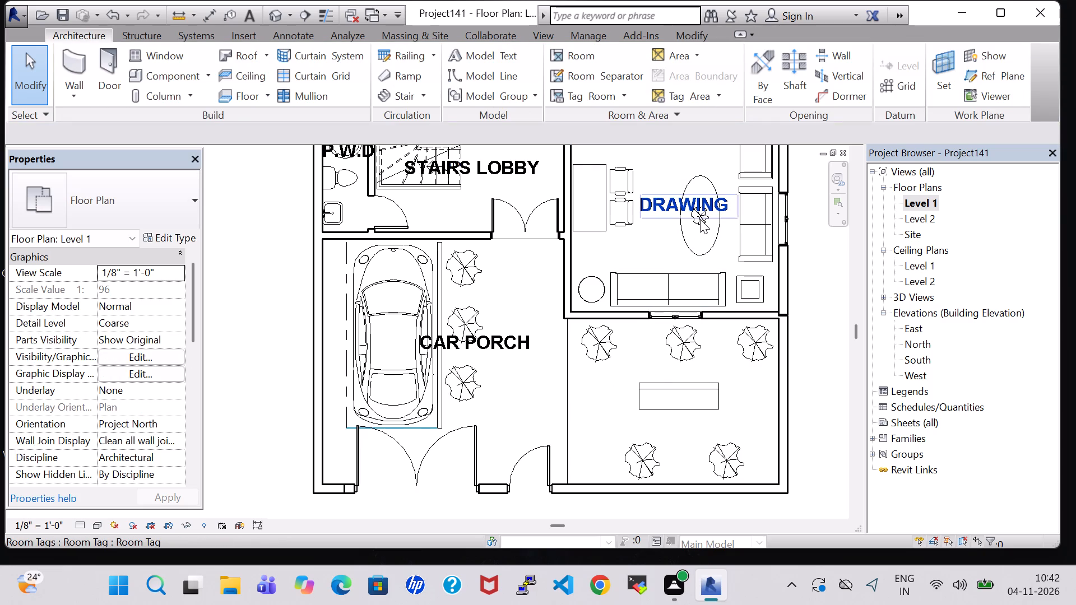
left_click(700, 225)
right_click(700, 225)
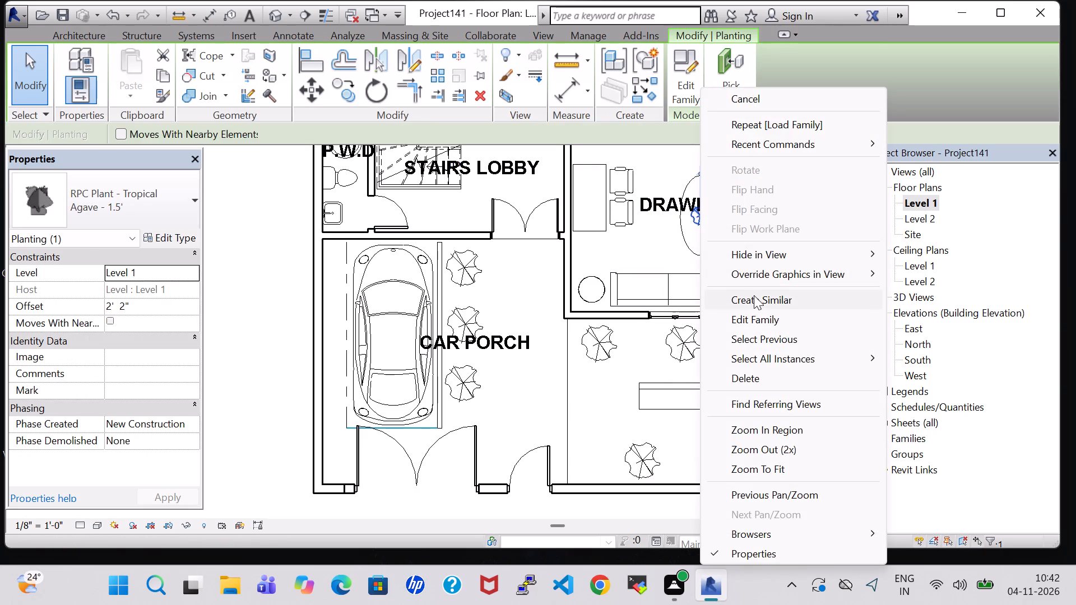
left_click(758, 300)
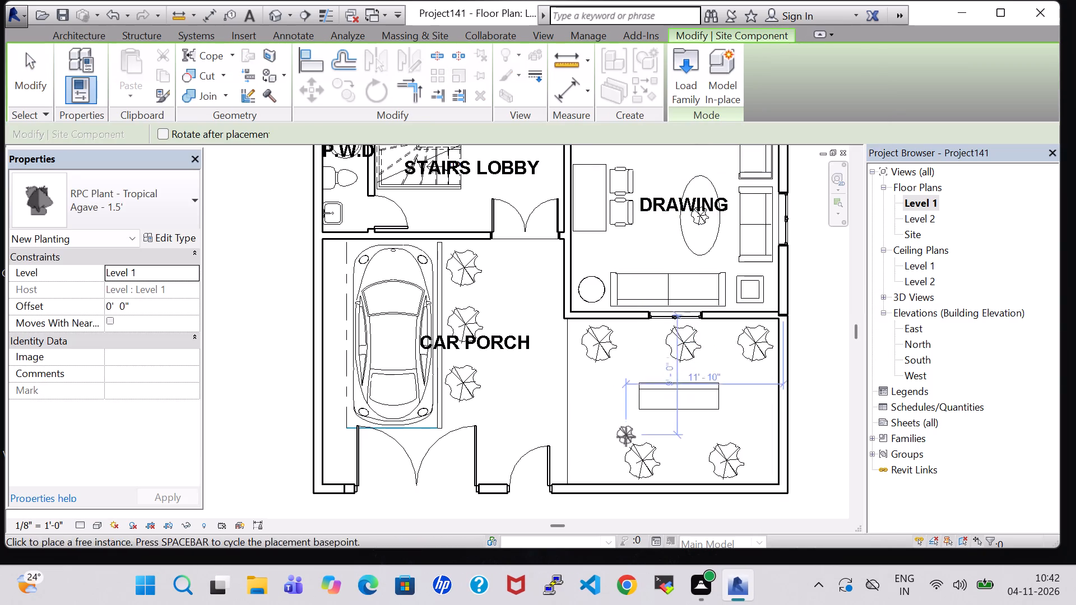
left_click(581, 468)
left_click(605, 469)
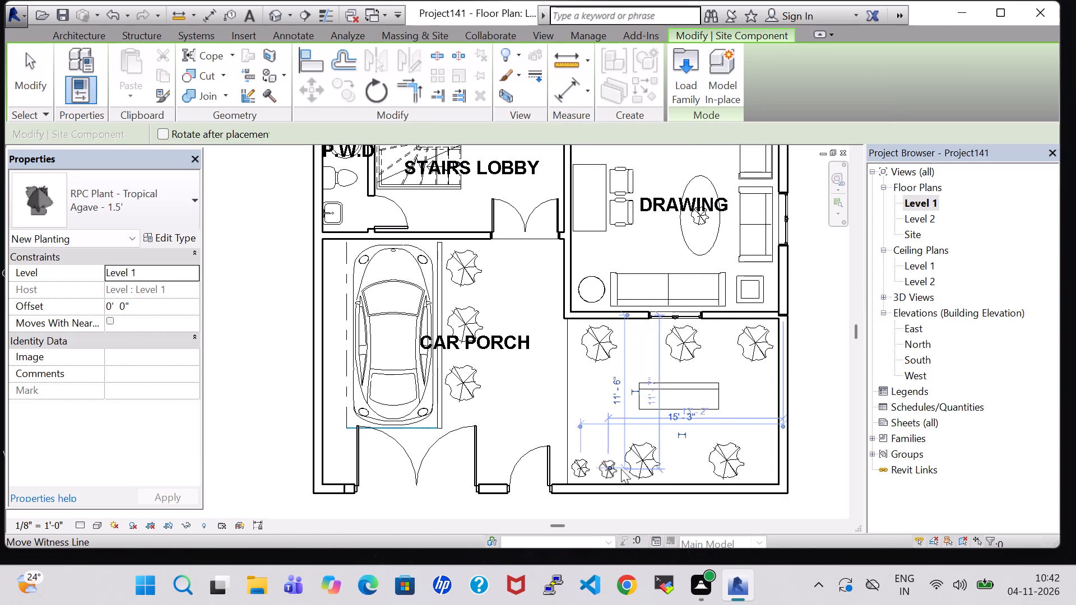
left_click(611, 471)
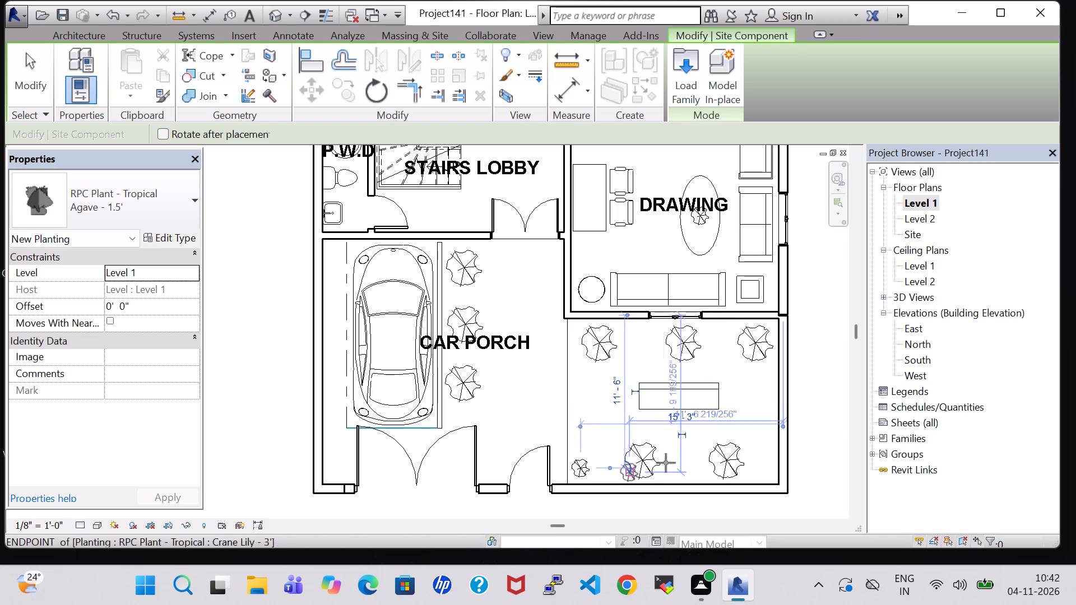
key("Escape")
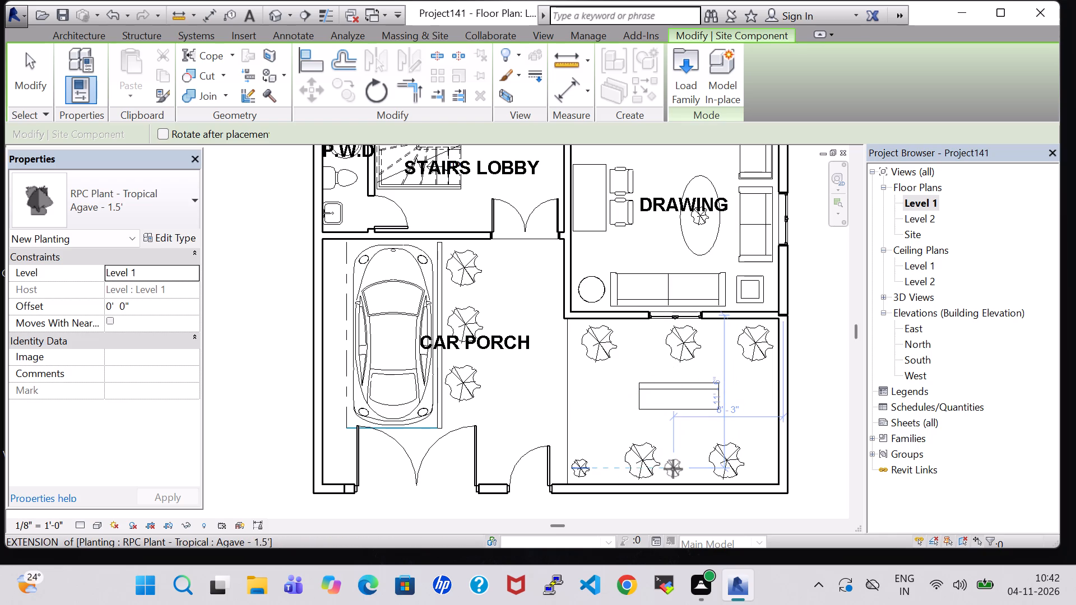
key("Escape")
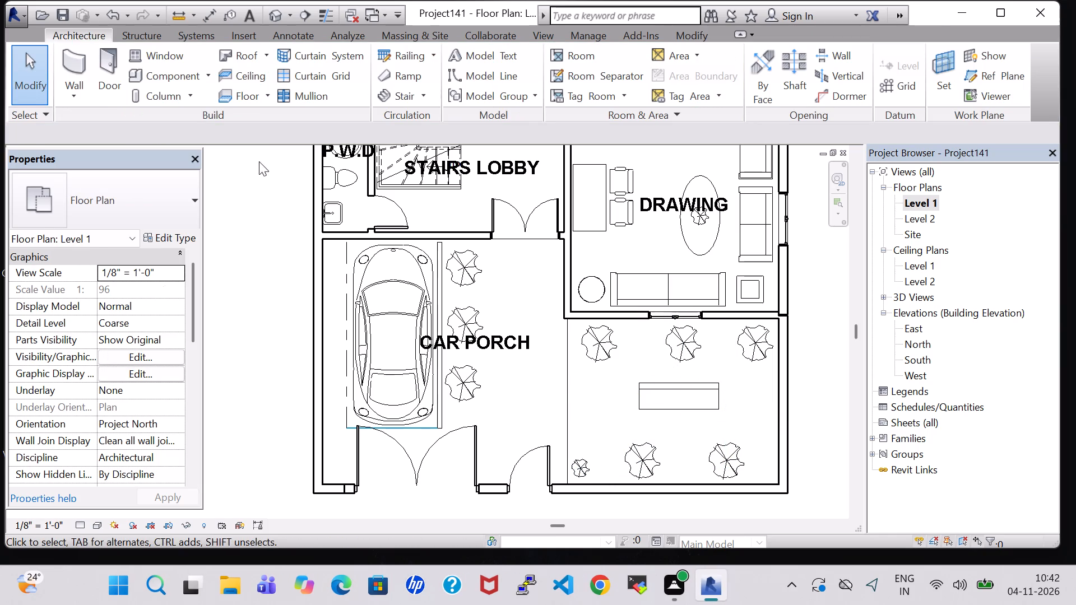
Add three more Agave - 1.5' plants along the front row, about 13' - 1", 7' - 6" and 2' - 1" from the side wall.
left_click(583, 464)
right_click(583, 464)
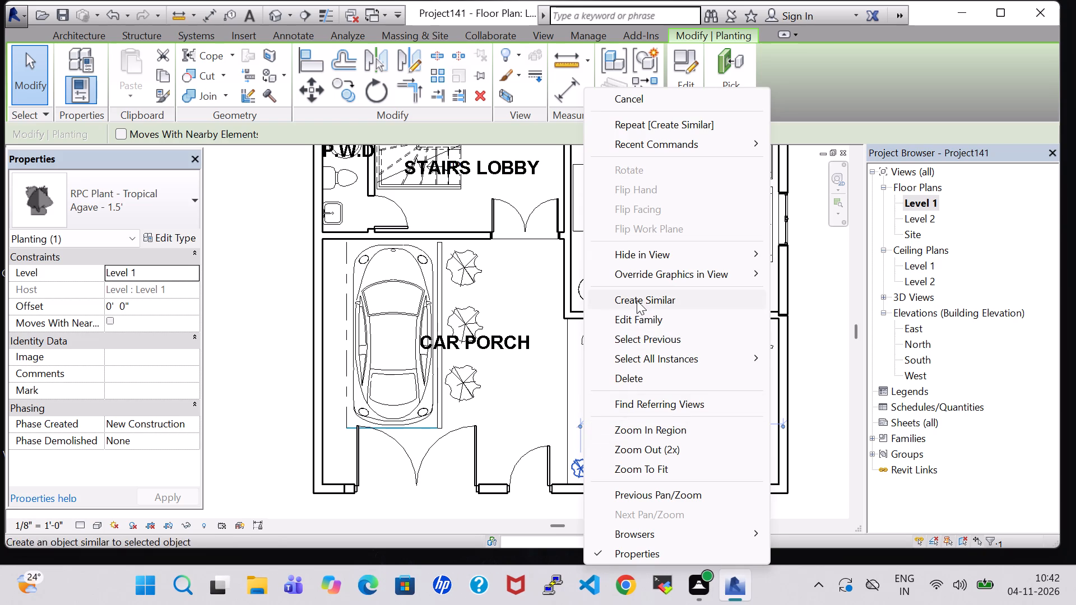
left_click(637, 300)
left_click(609, 471)
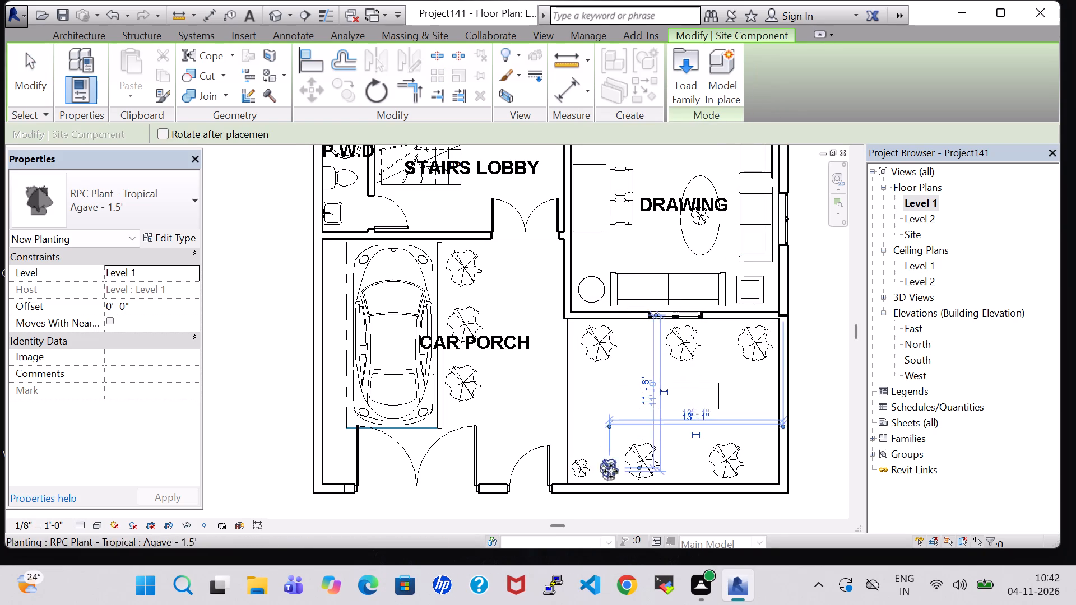
left_click(679, 469)
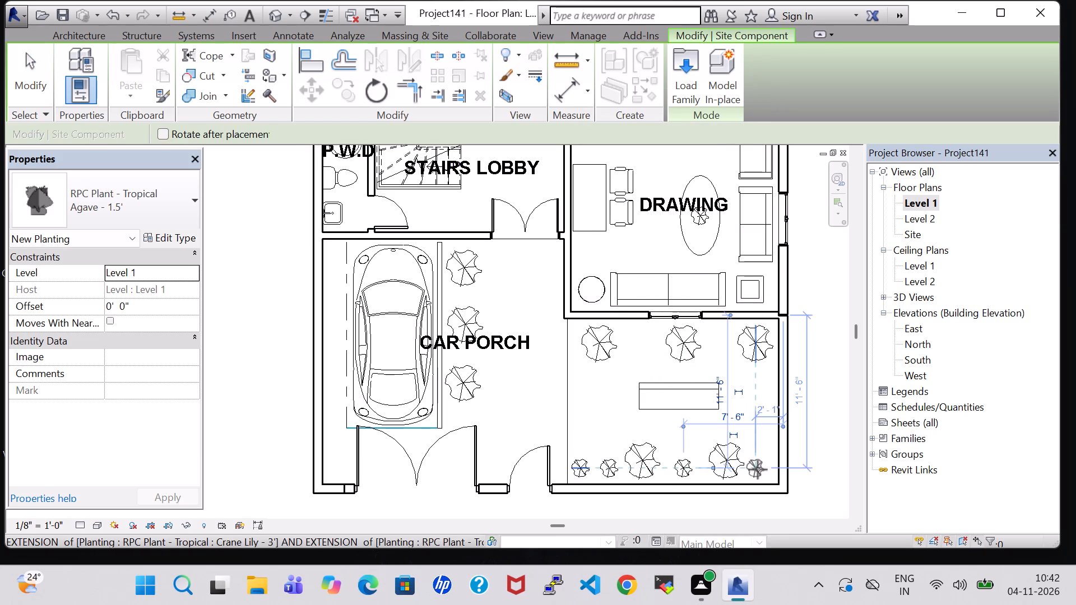
left_click(759, 468)
Place two Agave - 1.5' plants along the lawn's side wall, about 6' - 2" and 9' - 5" from the drawing room wall.
left_click(760, 434)
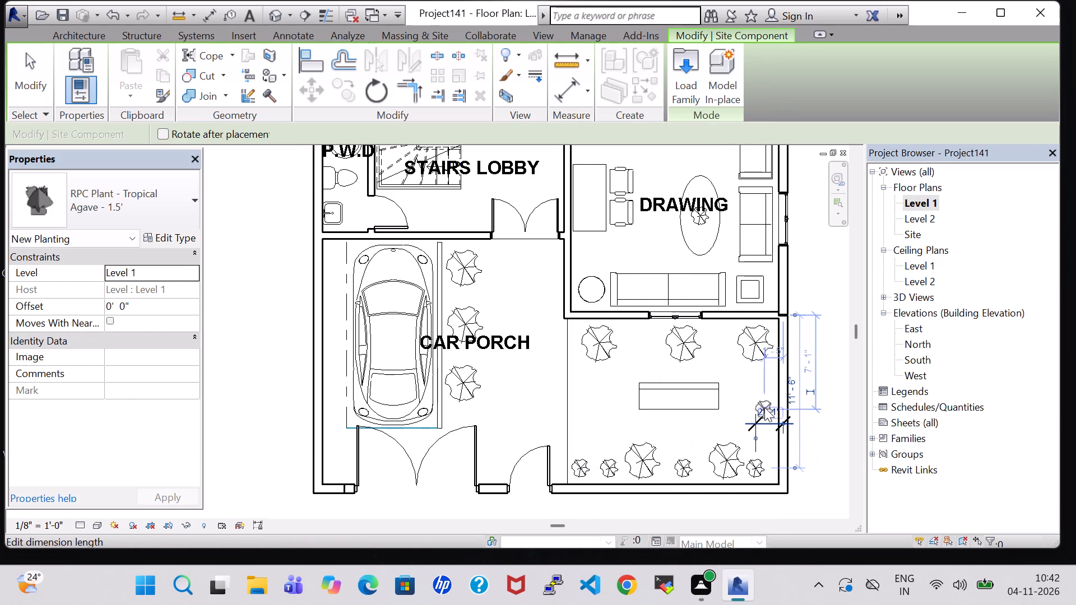
left_click(761, 397)
left_click(769, 375)
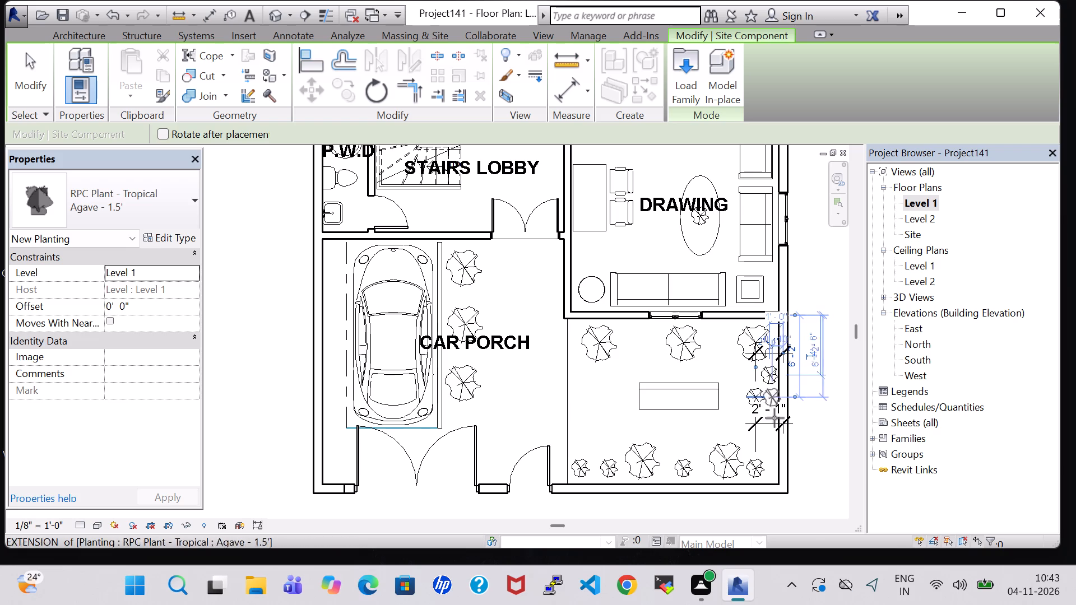
left_click(767, 440)
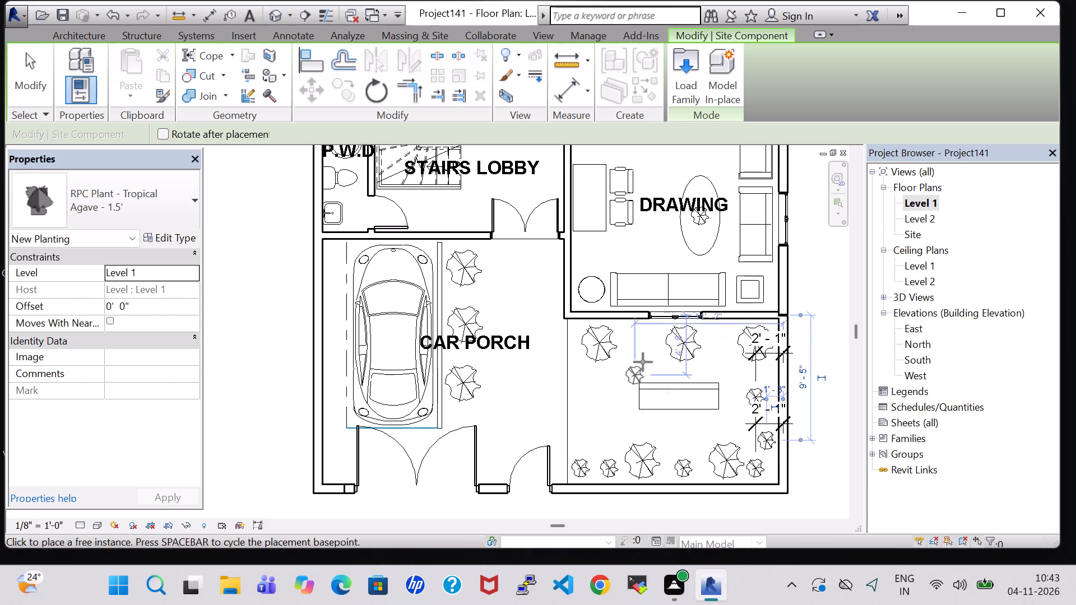
Place two Agave - 1.5' plants between the drawing room wall's plants and one on the car porch side, about 3' - 9" from that wall.
left_click(639, 345)
left_click(723, 348)
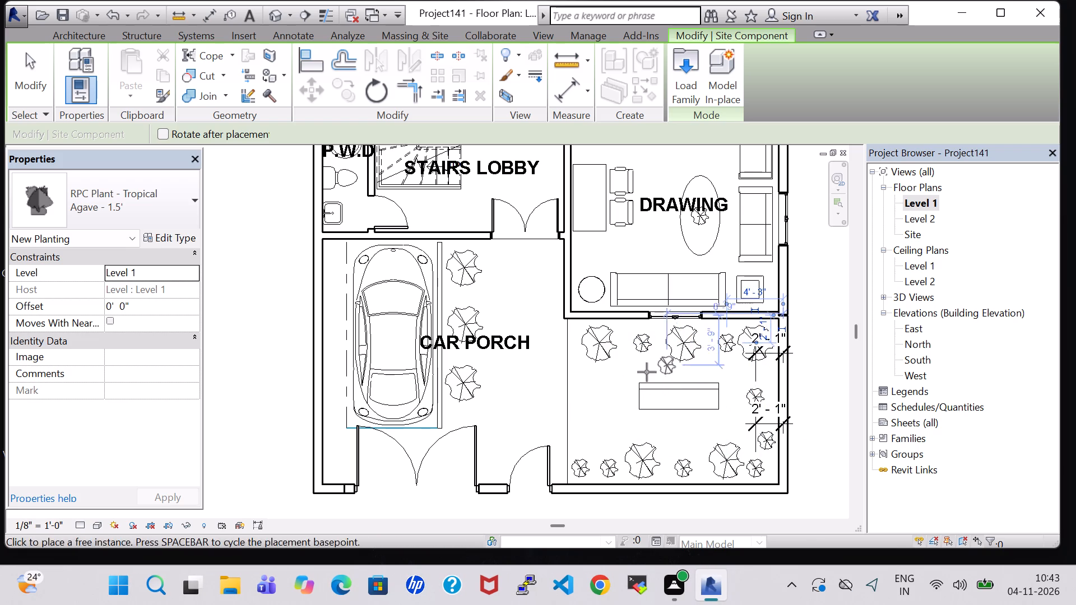
left_click(583, 365)
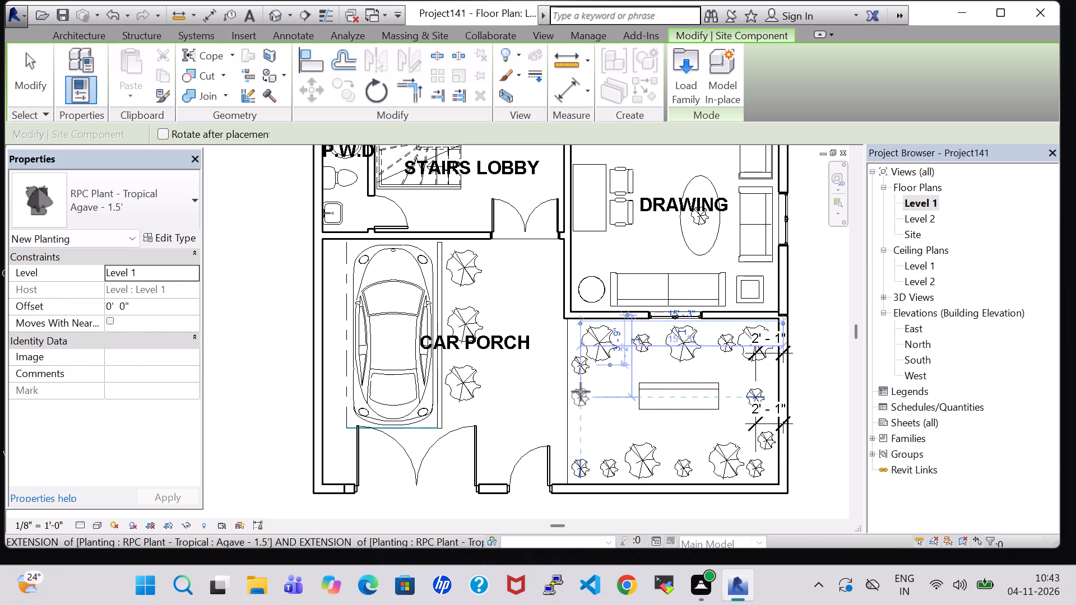
key("Escape")
key("Escape")
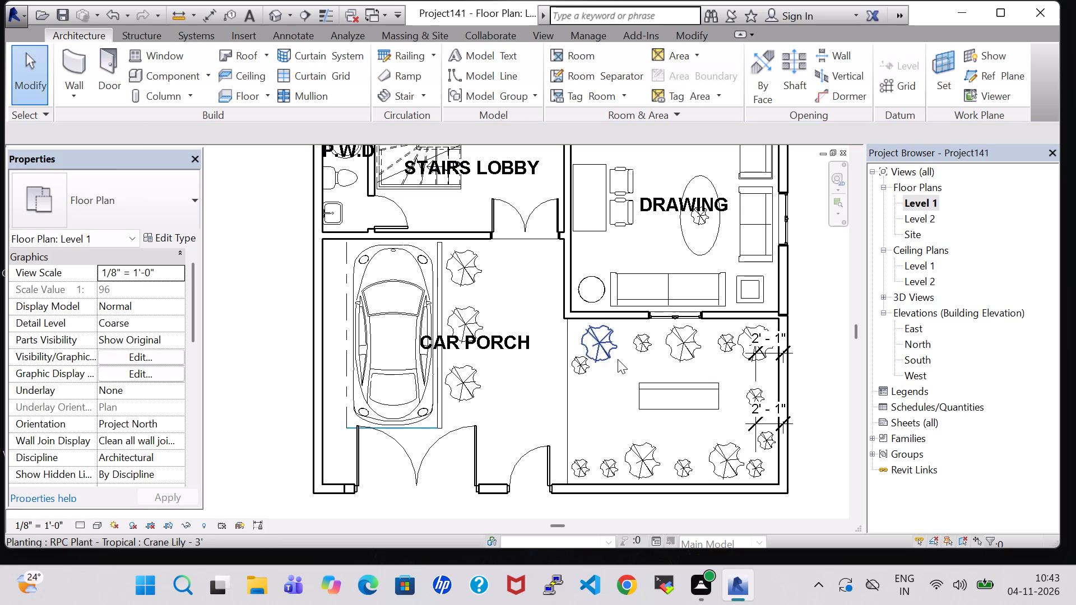
Nudge the Crane Lily - 3' by the drawing room wall nearest the car porch towards the side wall, to about 13' - 1" from it.
left_click(610, 349)
key("Right")
key("Right")
key("Right")
key("Right")
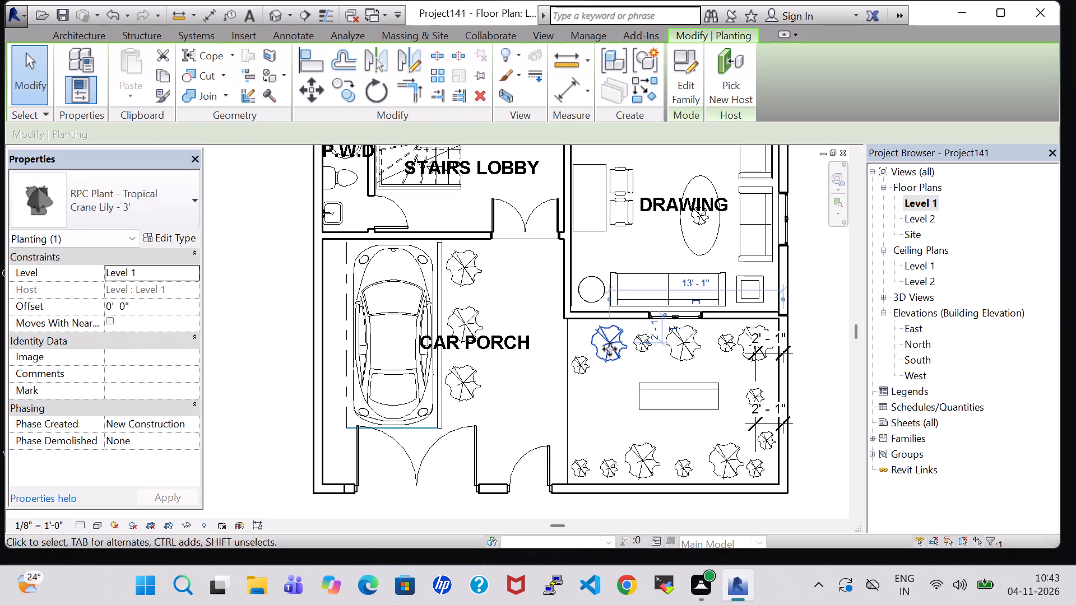
left_click(814, 471)
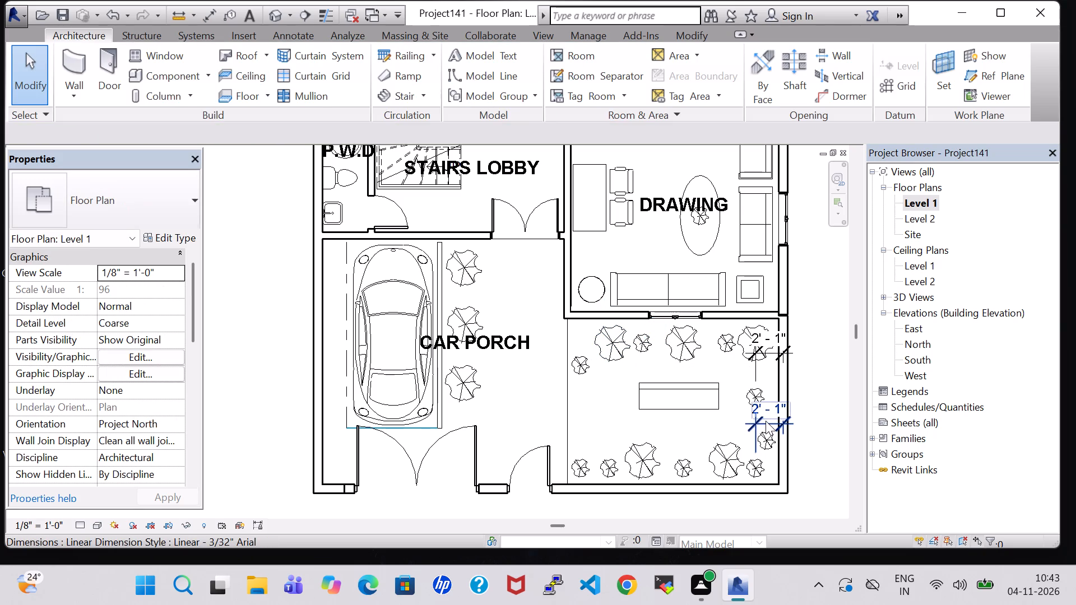
Delete the stray 2' - 1" dimension at the side wall nearest the front boundary wall.
left_click(766, 421)
key("Delete")
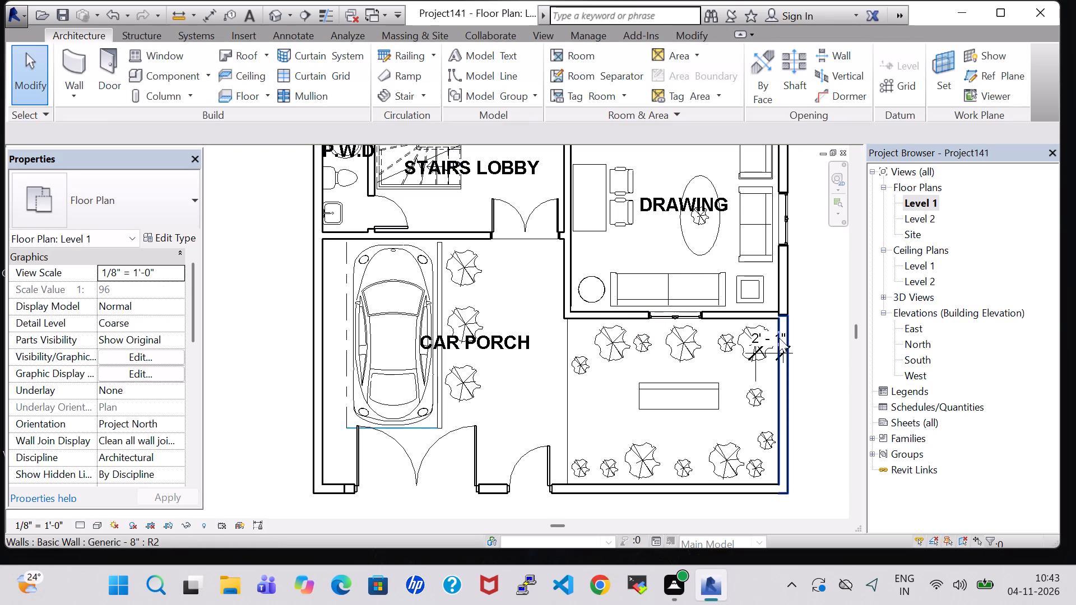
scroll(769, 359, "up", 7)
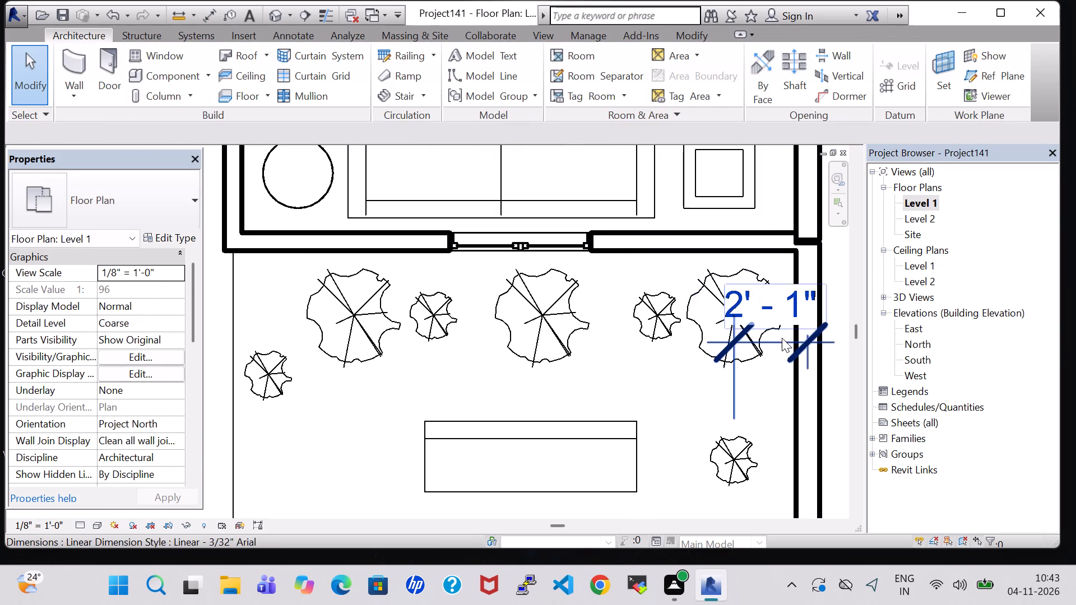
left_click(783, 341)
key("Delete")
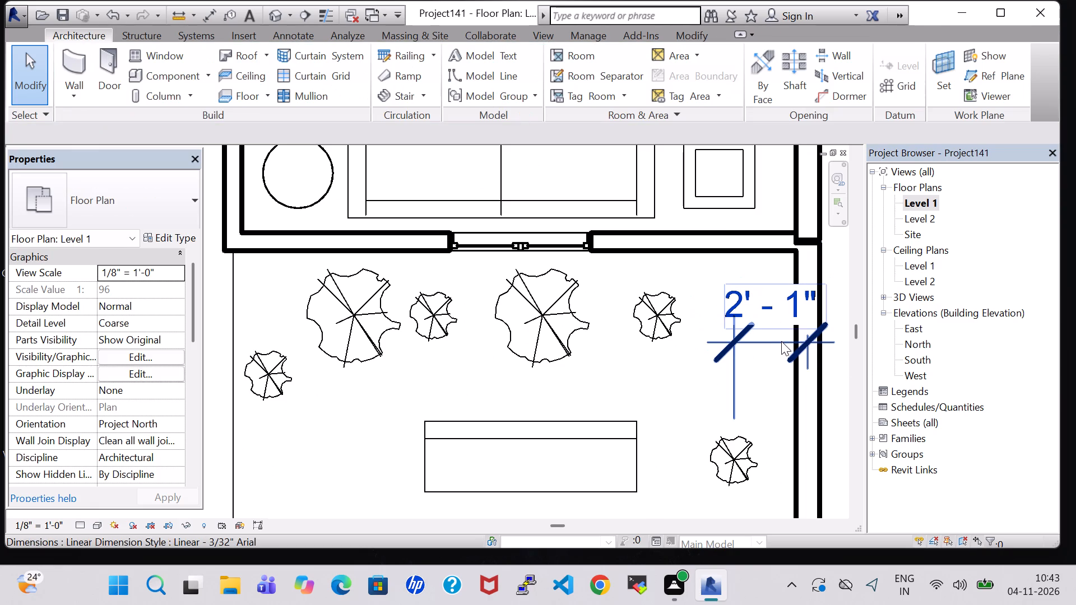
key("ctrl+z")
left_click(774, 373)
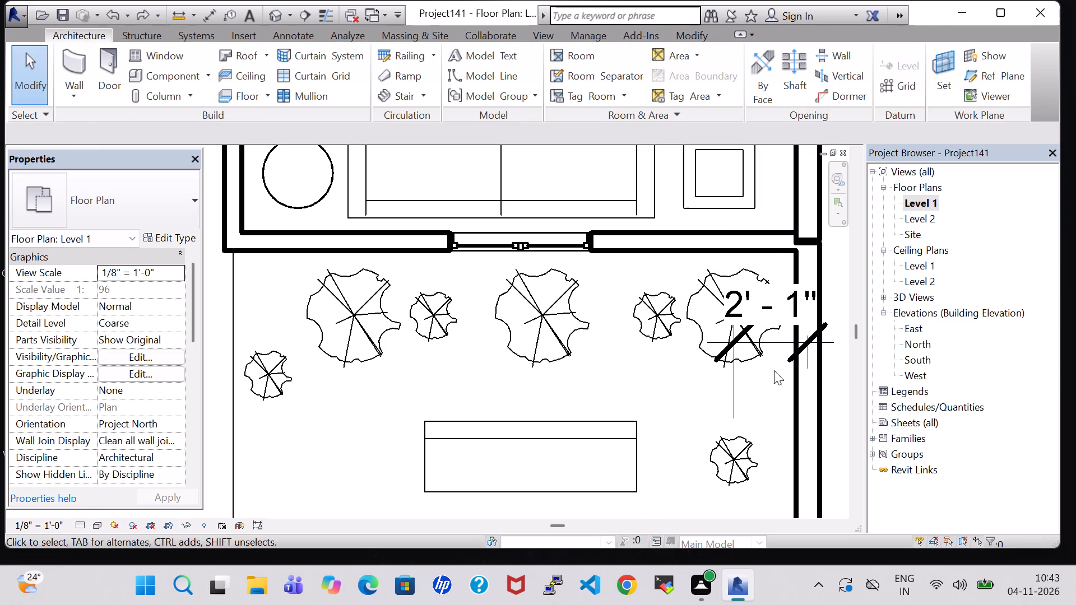
Delete the stray 2' - 1" dimension over the Crane Lily at the corner of the drawing room wall and side wall.
left_click(733, 387)
key("Delete")
left_click(702, 403)
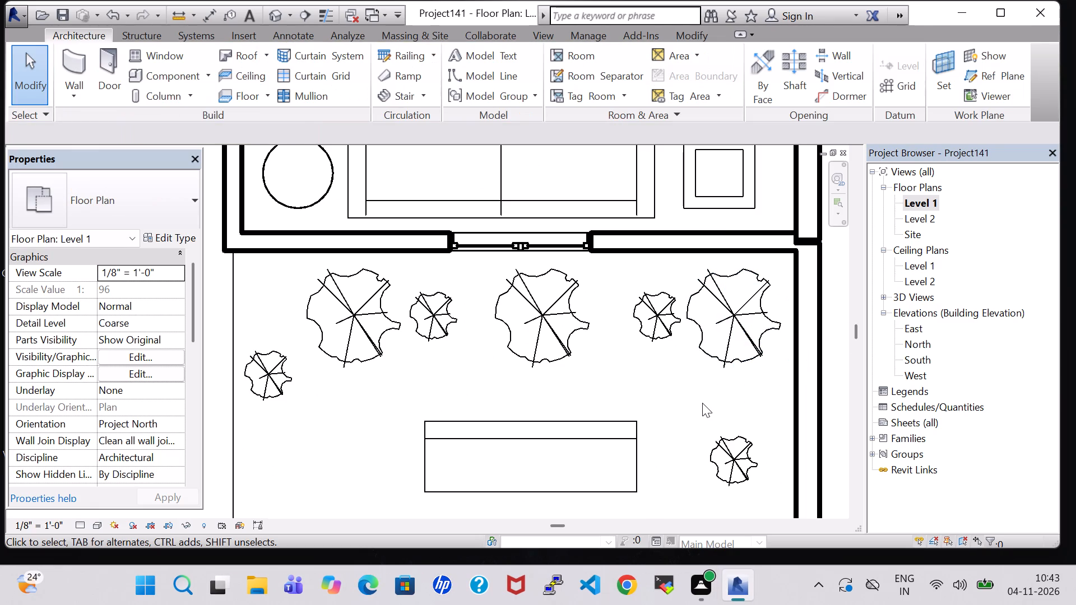
Nudge the Agave - 1.5' by the drawing room wall nearest the side wall away from it, to about 4' - 10" from the side wall.
left_click(655, 327)
key("Left")
key("Left")
key("Left")
key("Left")
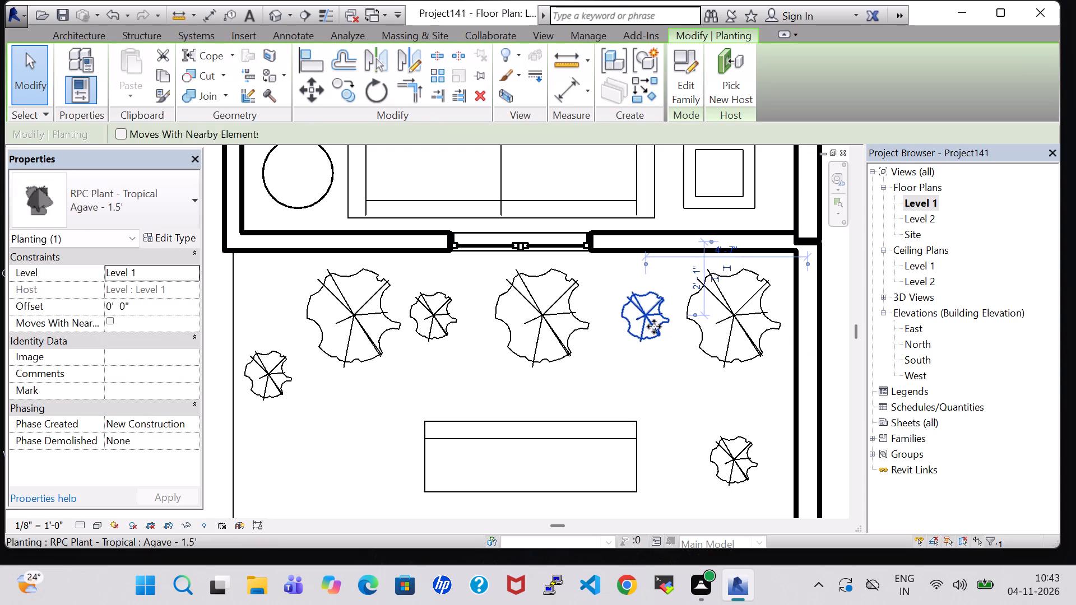
key("Left")
key("Left")
key("Left")
scroll(654, 327, "down", 6)
middle_click_drag(669, 373, 679, 327)
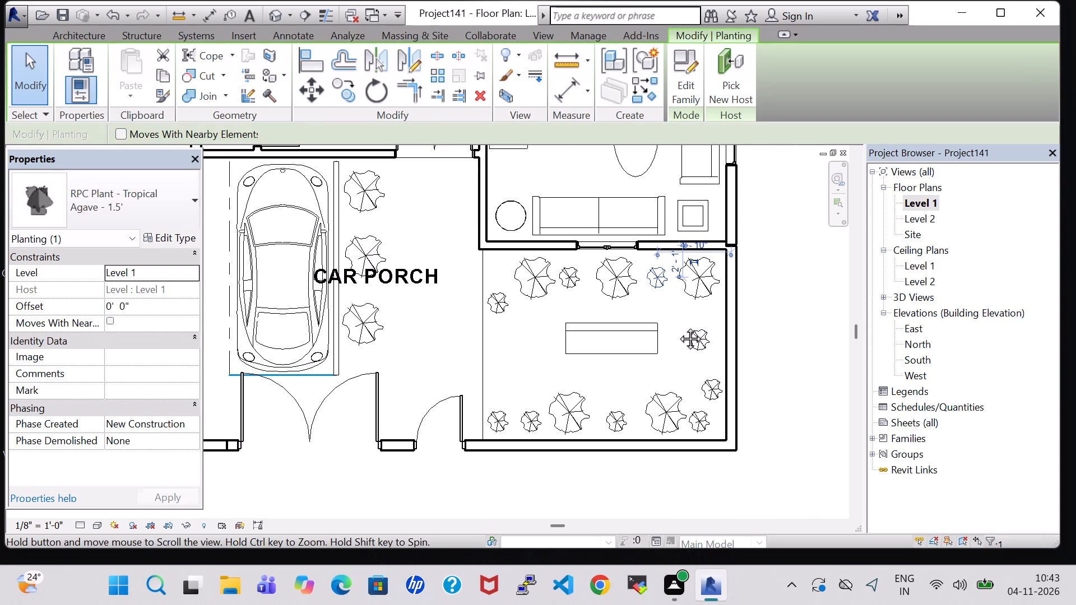
In the 3D view, change the lawn's side boundary wall from the generic wall type to Basic Wall OUTER 8".
left_click(277, 16)
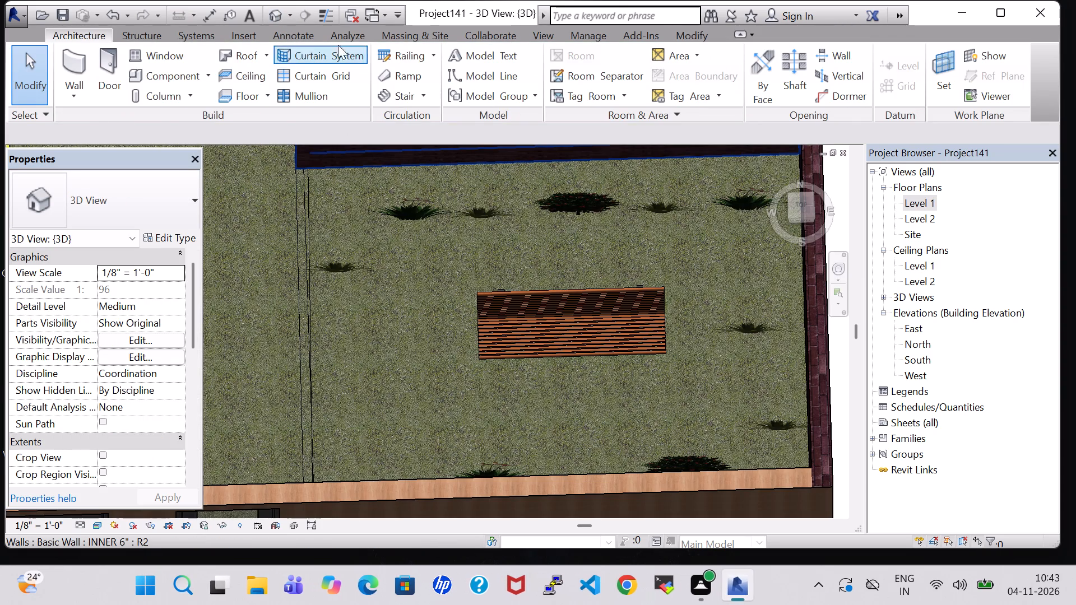
left_click(798, 240)
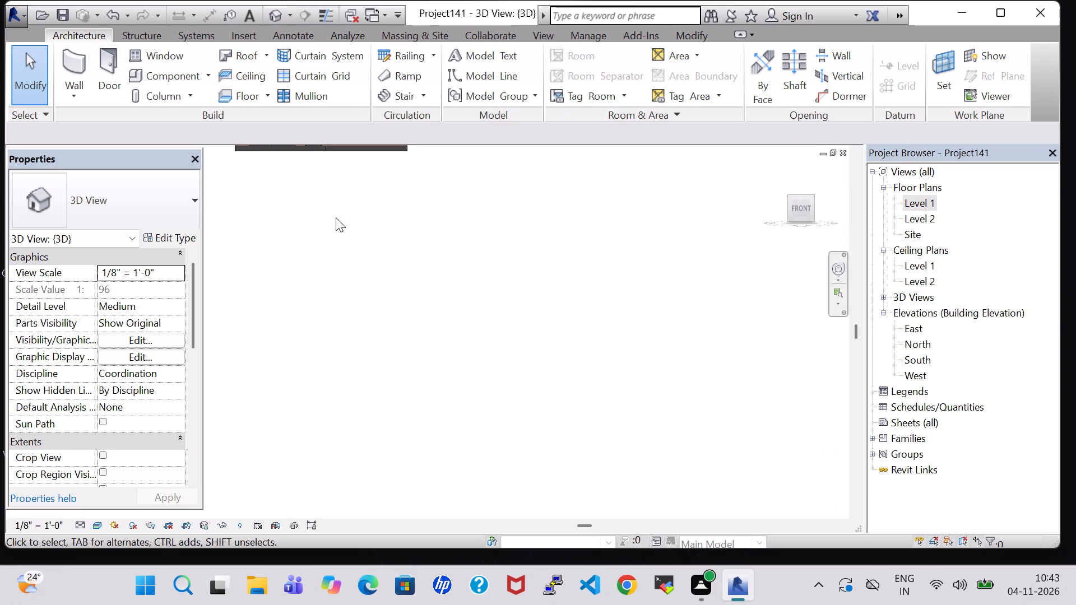
scroll(387, 303, "up", 8)
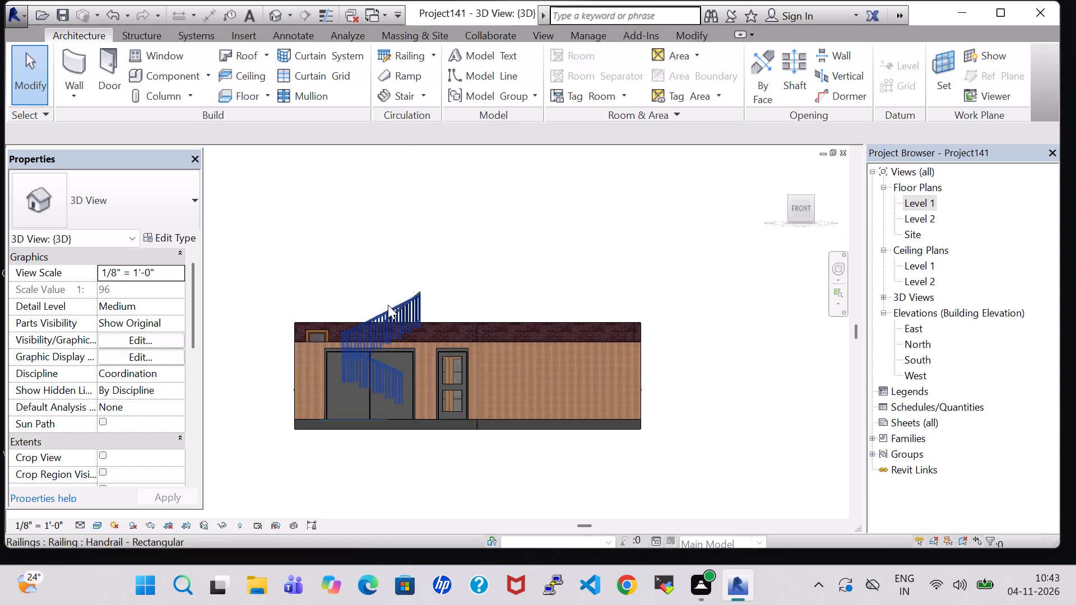
middle_click_drag(499, 228, 495, 310, "shift")
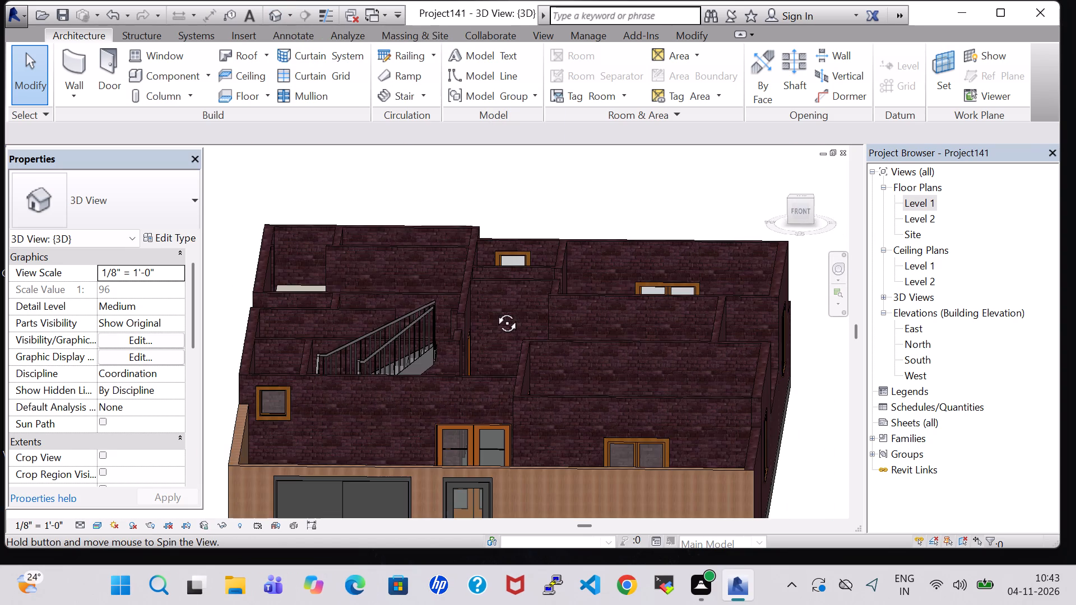
middle_click_drag(494, 310, 535, 216)
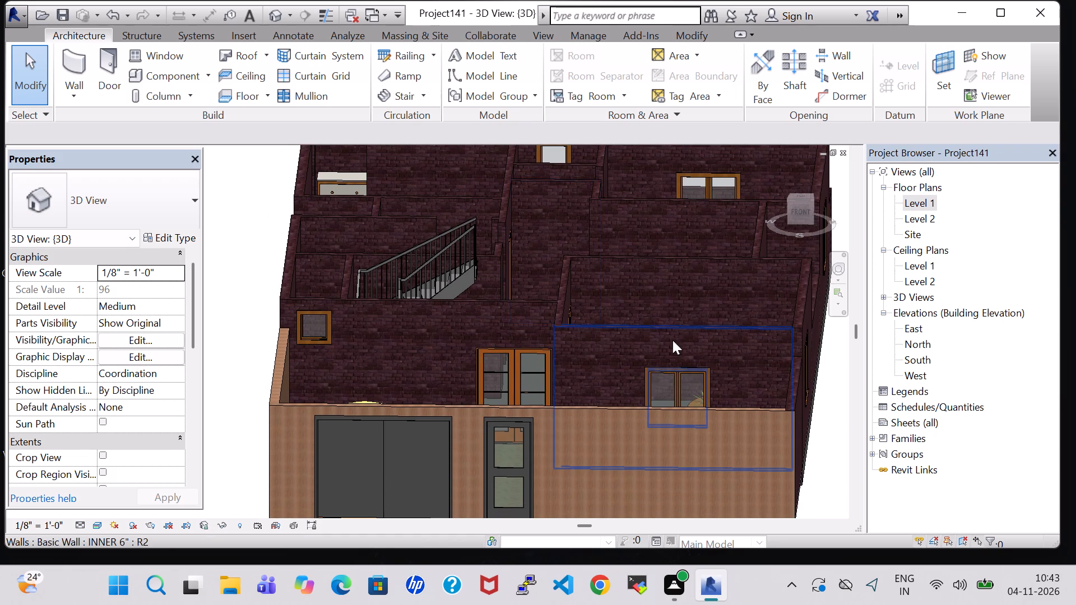
left_click(797, 385)
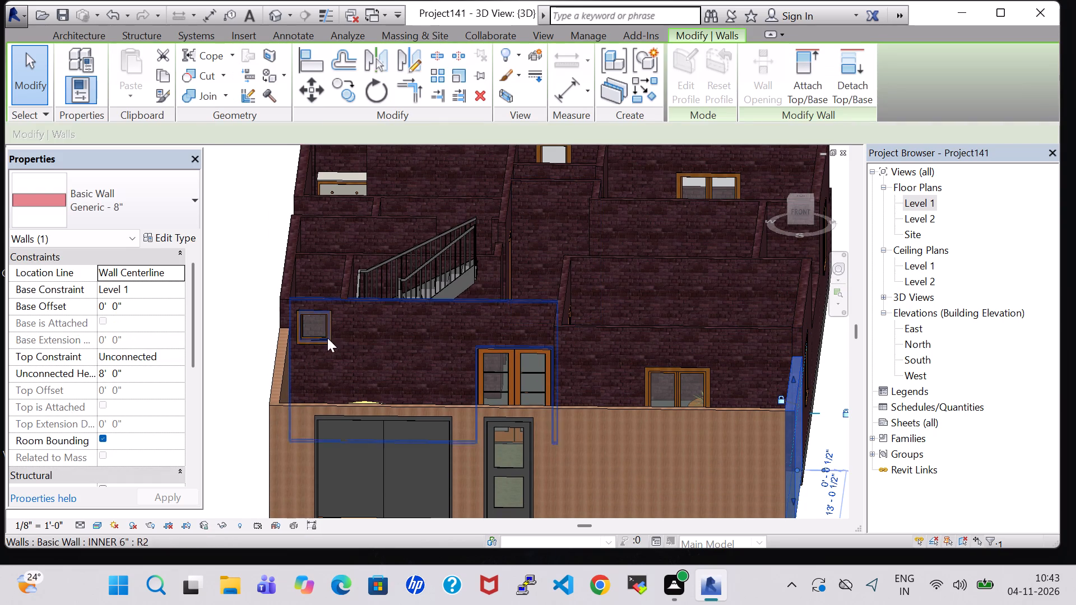
left_click(120, 200)
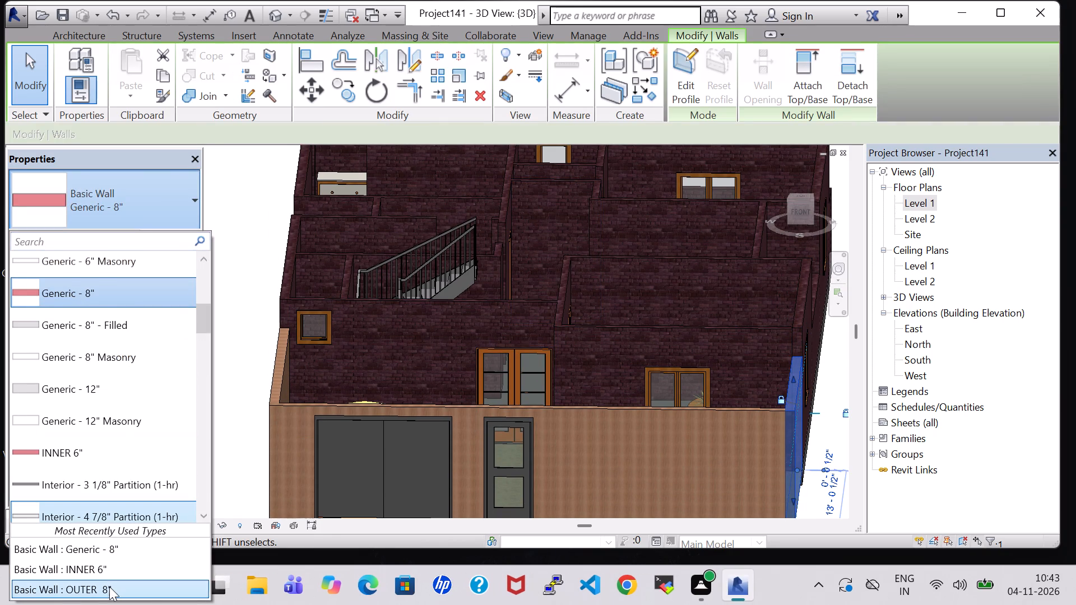
left_click(109, 587)
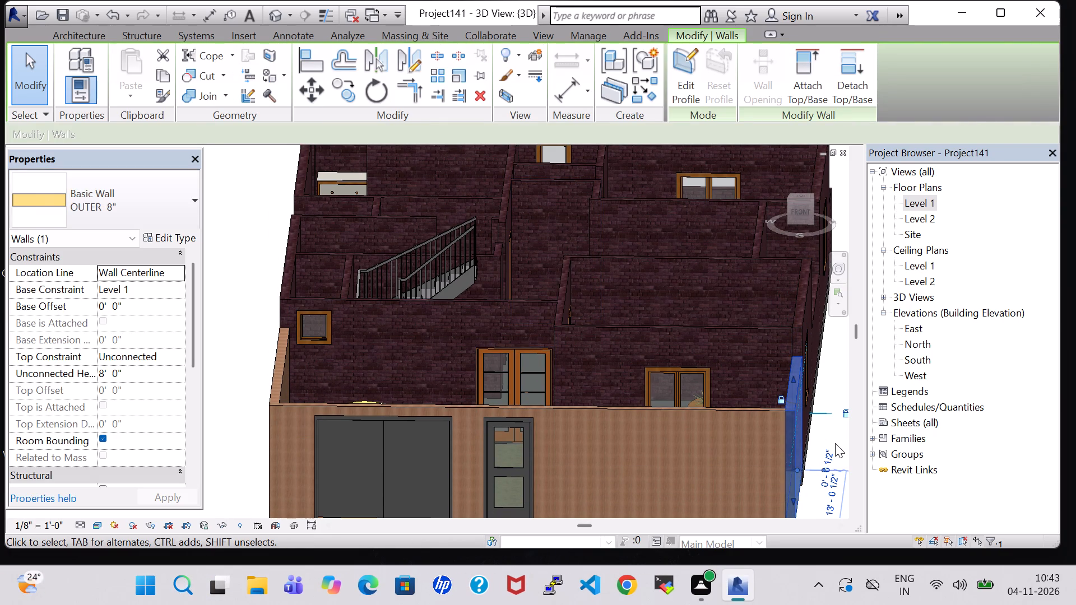
left_click(831, 440)
Nudge the 96" x 84" exterior double door in the front boundary wall away from the single door, centring it on the parked car.
middle_click_drag(627, 435, 629, 447, "shift")
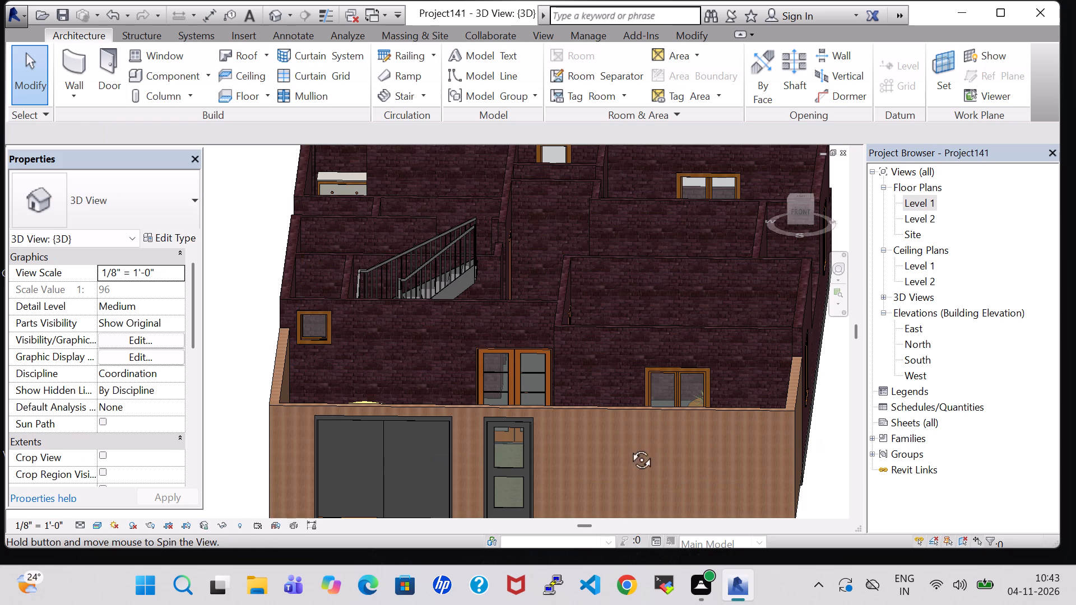
middle_click_drag(629, 447, 625, 511, "shift")
middle_click_drag(636, 473, 647, 418)
middle_click_drag(629, 417, 629, 416)
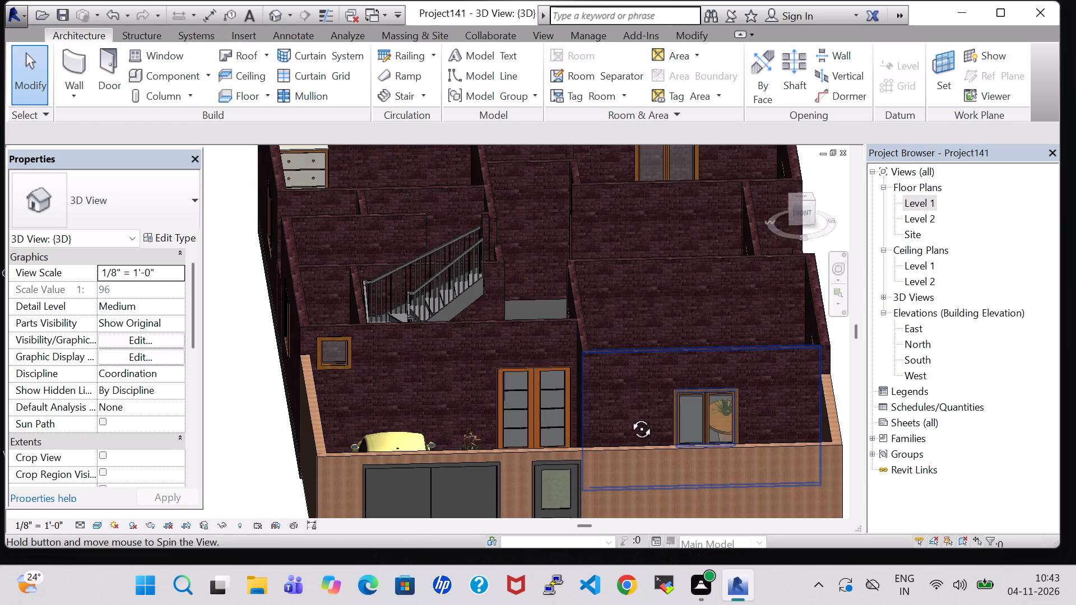
middle_click_drag(629, 416, 591, 263)
middle_click_drag(578, 237, 550, 303)
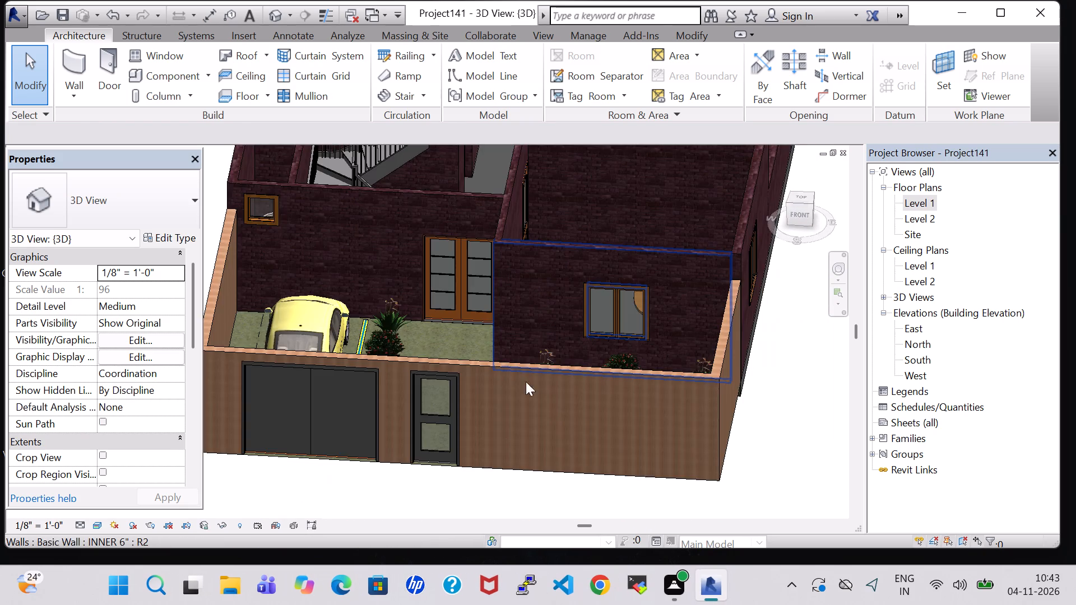
middle_click_drag(447, 313, 461, 432, "shift")
middle_click_drag(443, 447, 449, 363)
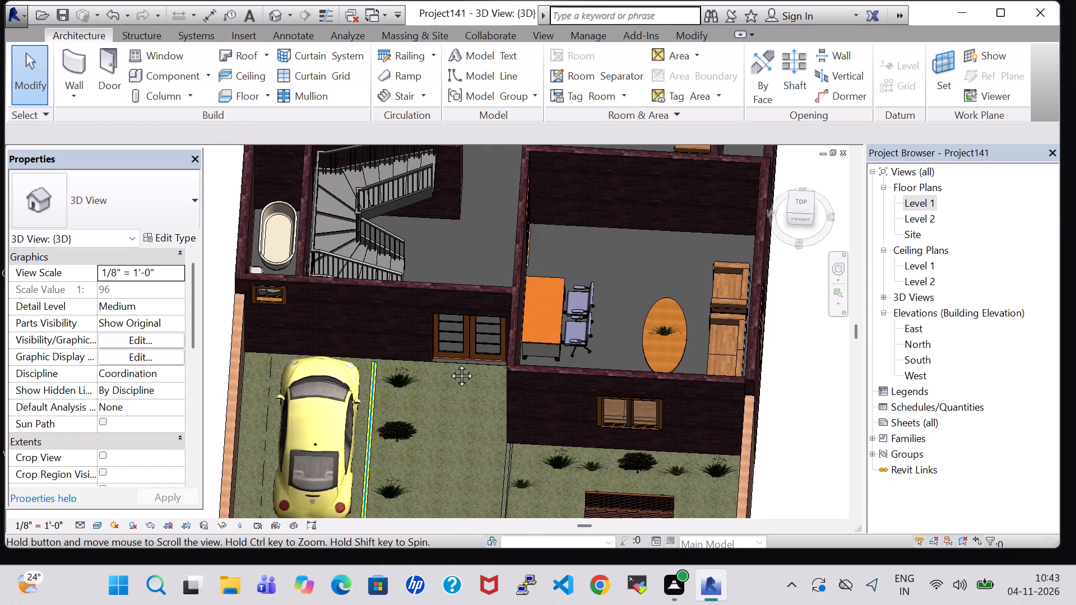
middle_click_drag(449, 363, 485, 276)
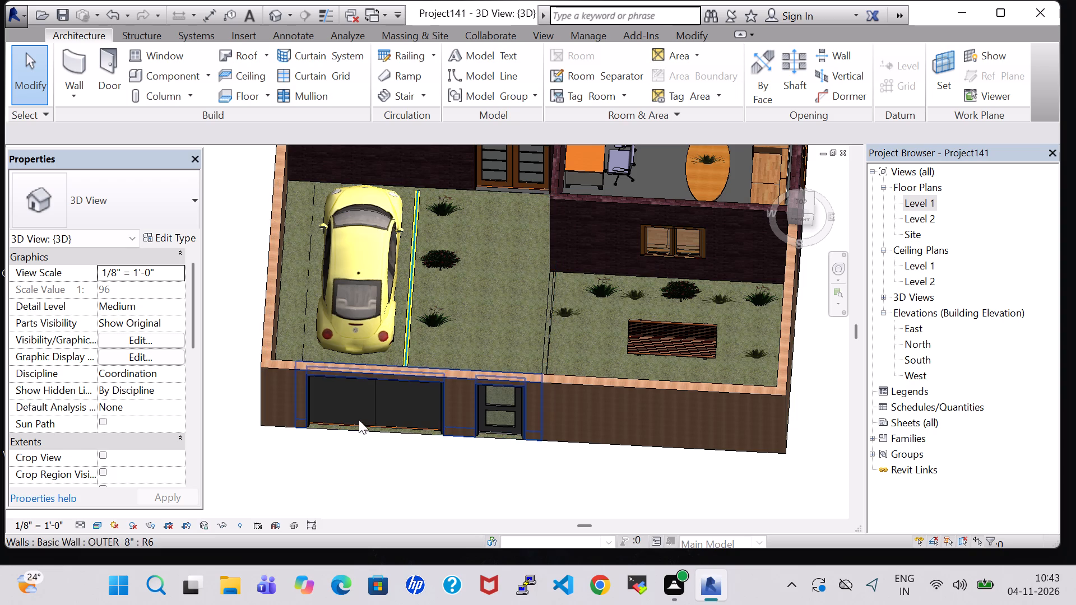
left_click(309, 400)
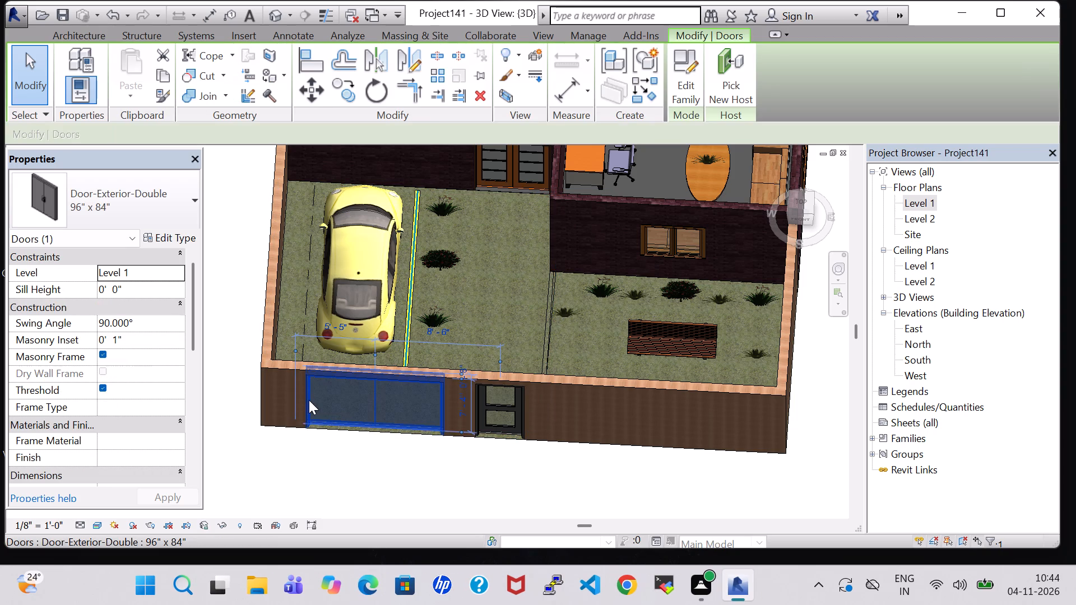
key("Left")
key("Left")
key("Left")
key("Left")
key("Left")
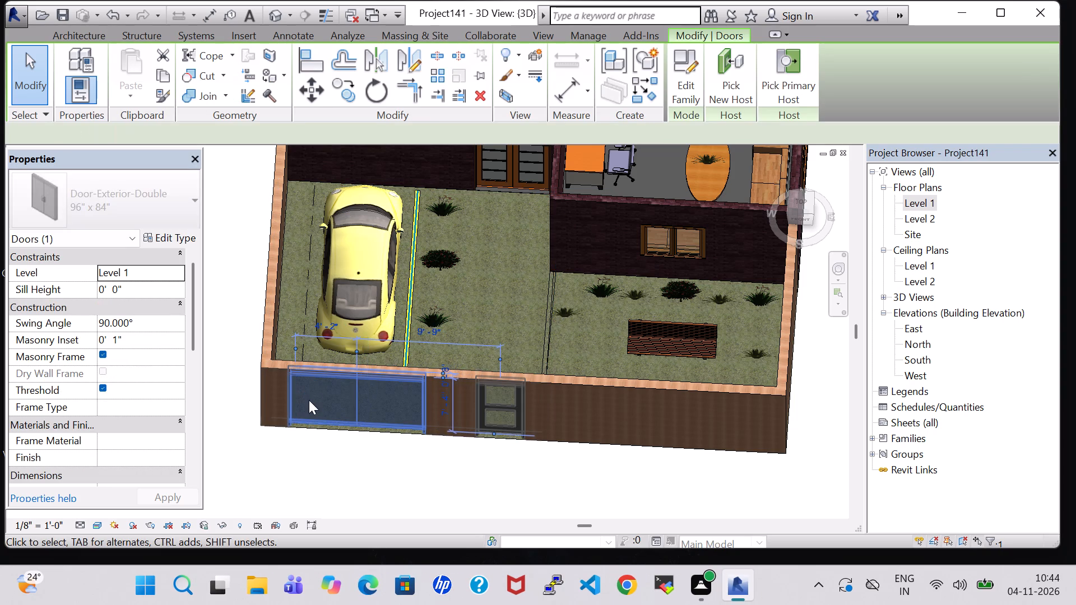
key("Left")
key("Left")
left_click(328, 478)
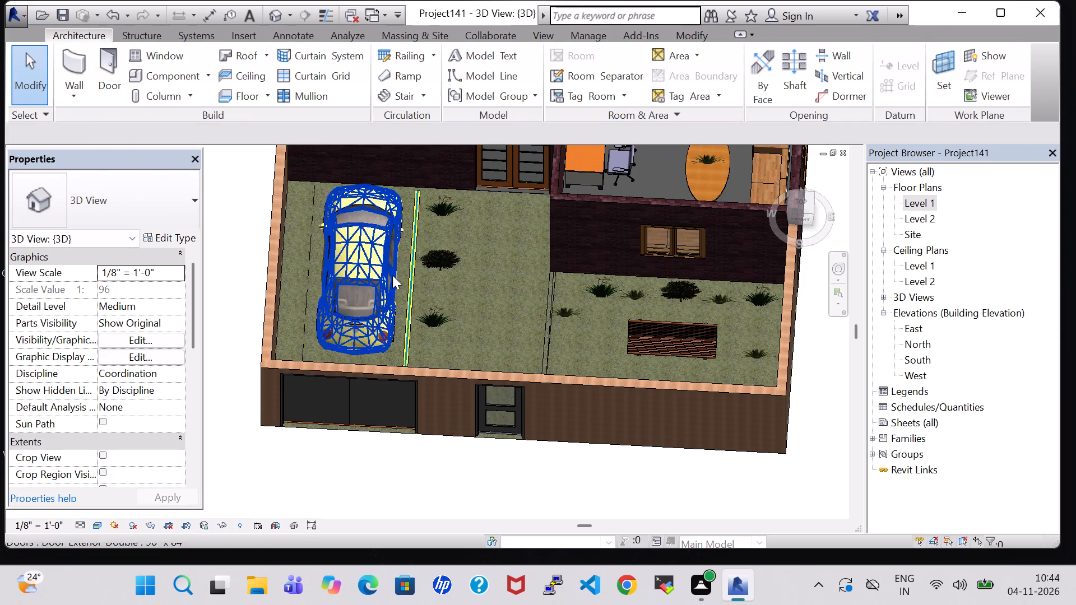
Examine the car porch, front doors and lawn in the Level 1 plan and the 3D view.
double_click(930, 201)
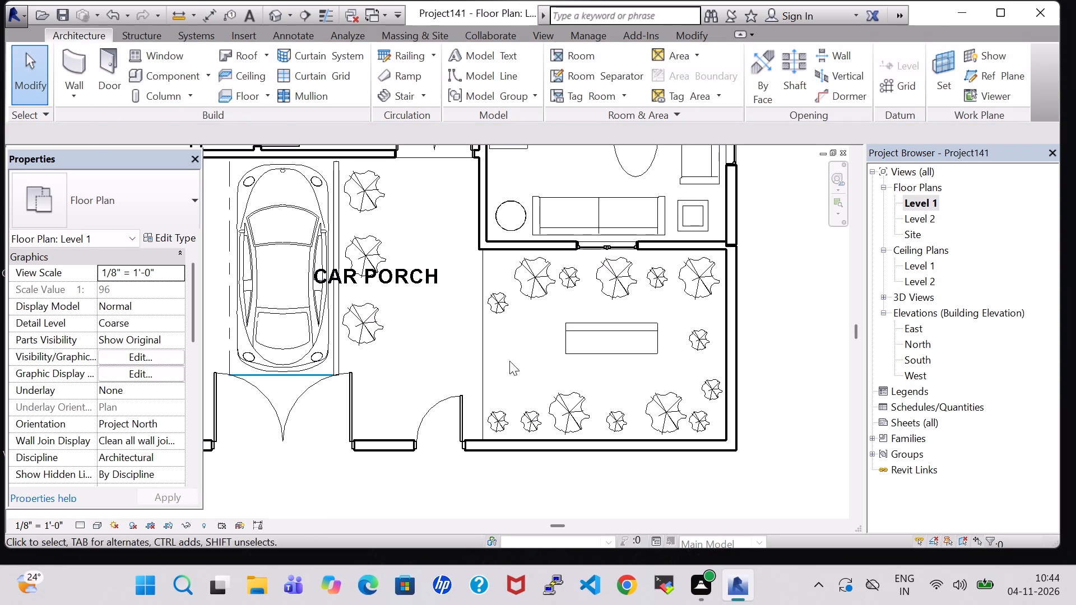
middle_click_drag(441, 371, 481, 379)
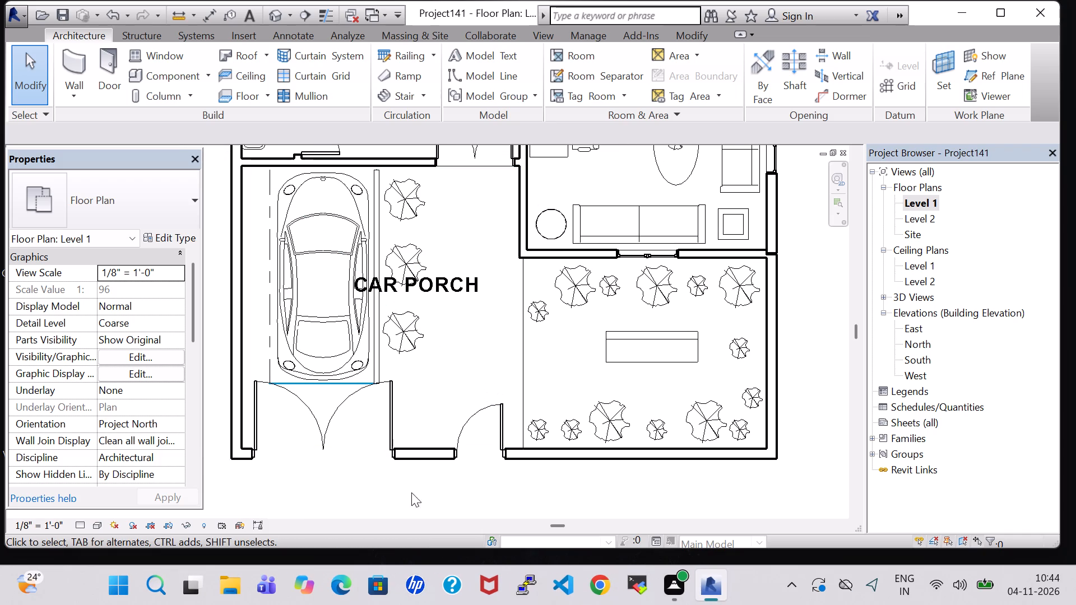
left_click(402, 496)
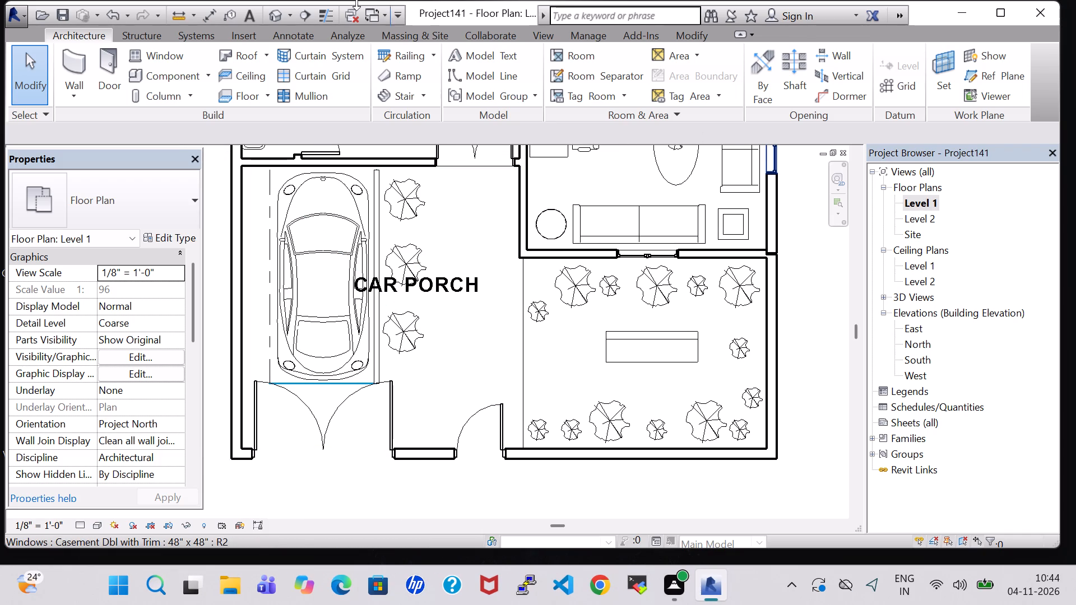
left_click(276, 17)
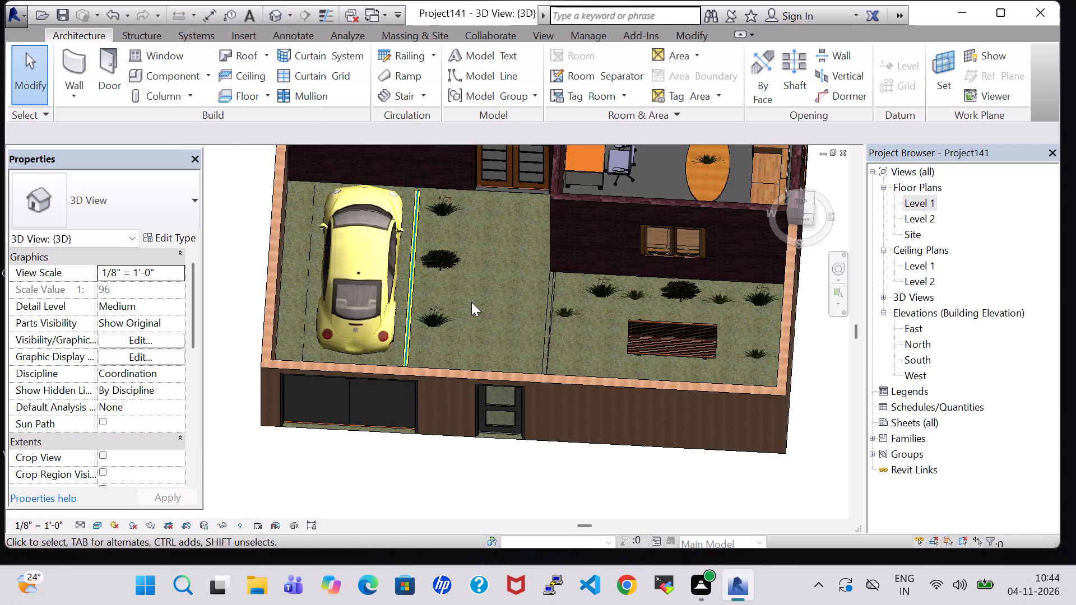
middle_click_drag(516, 248, 509, 357)
middle_click_drag(504, 309, 502, 348)
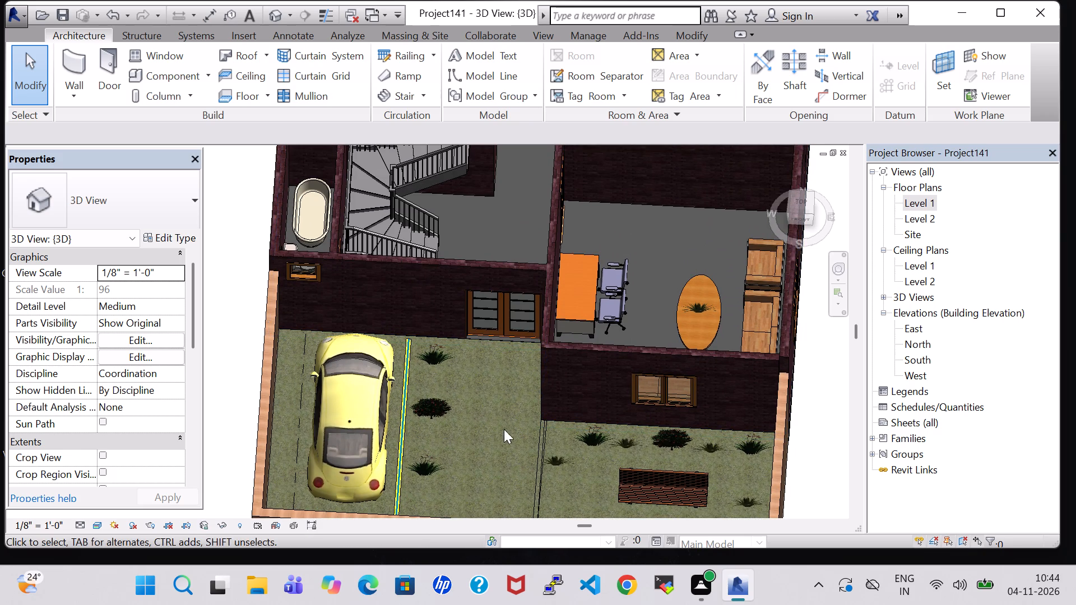
middle_click_drag(499, 469, 501, 414)
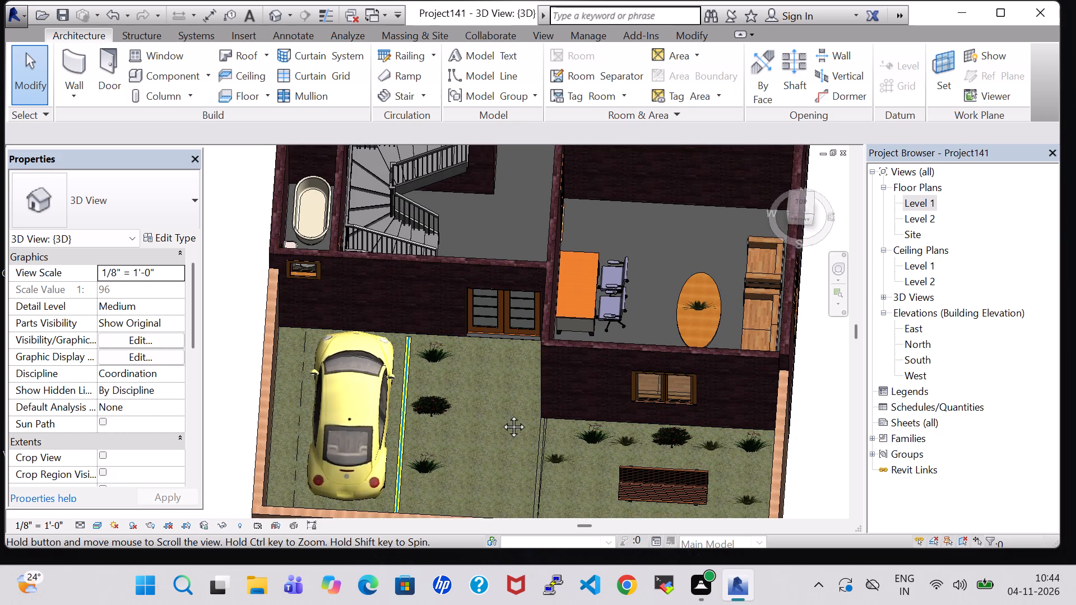
middle_click_drag(501, 414, 503, 401)
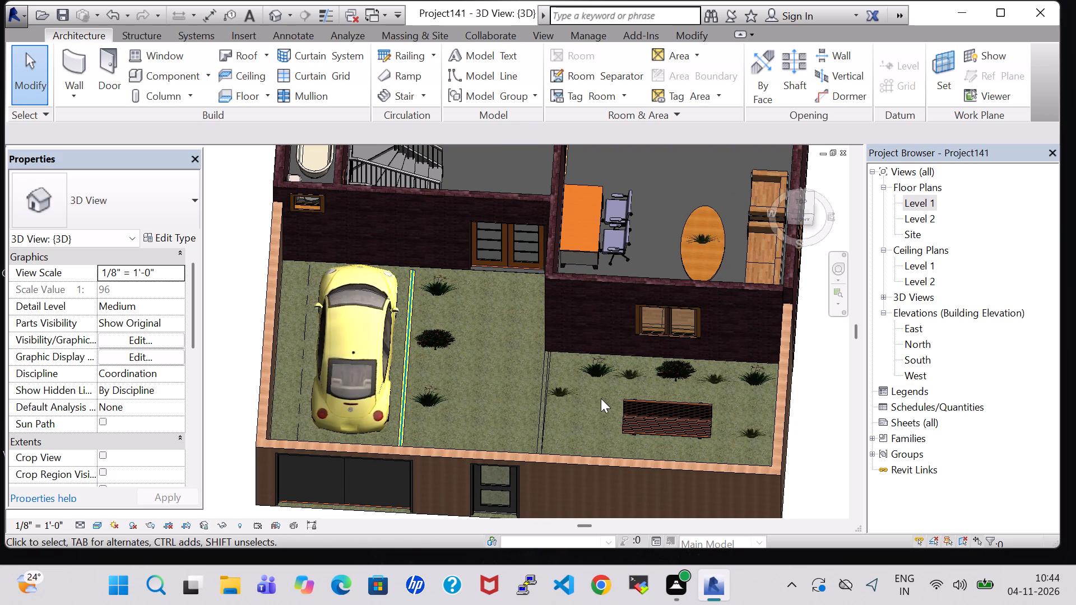
Place two more Agave - 1.5' plants along the lawn's car porch edge, between its existing Agave and the front boundary wall.
middle_click_drag(597, 414, 597, 425, "shift")
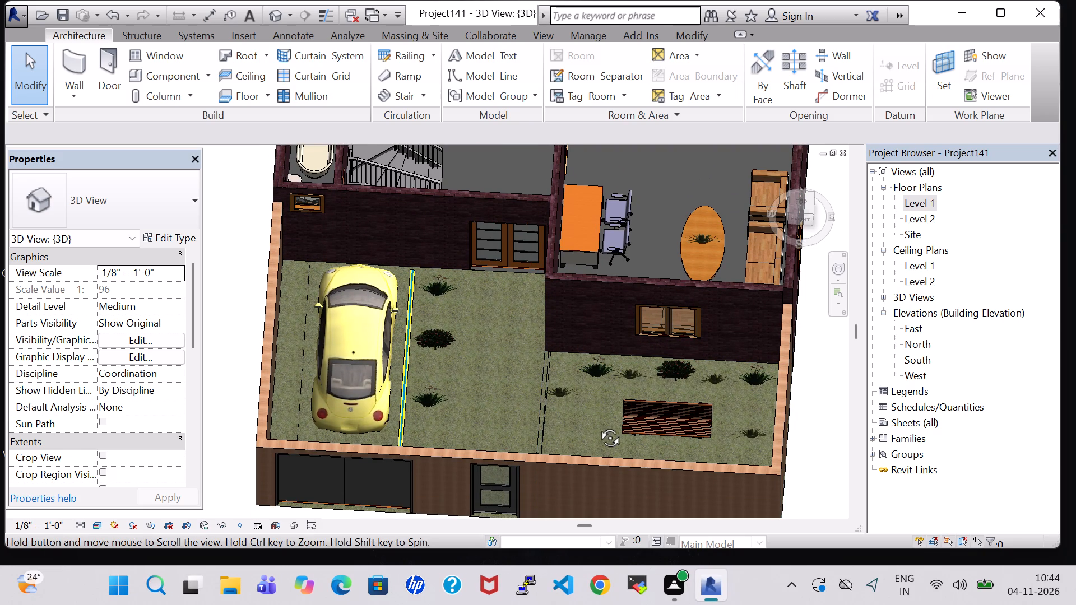
middle_click_drag(597, 425, 596, 469, "shift")
middle_click_drag(591, 443, 607, 378)
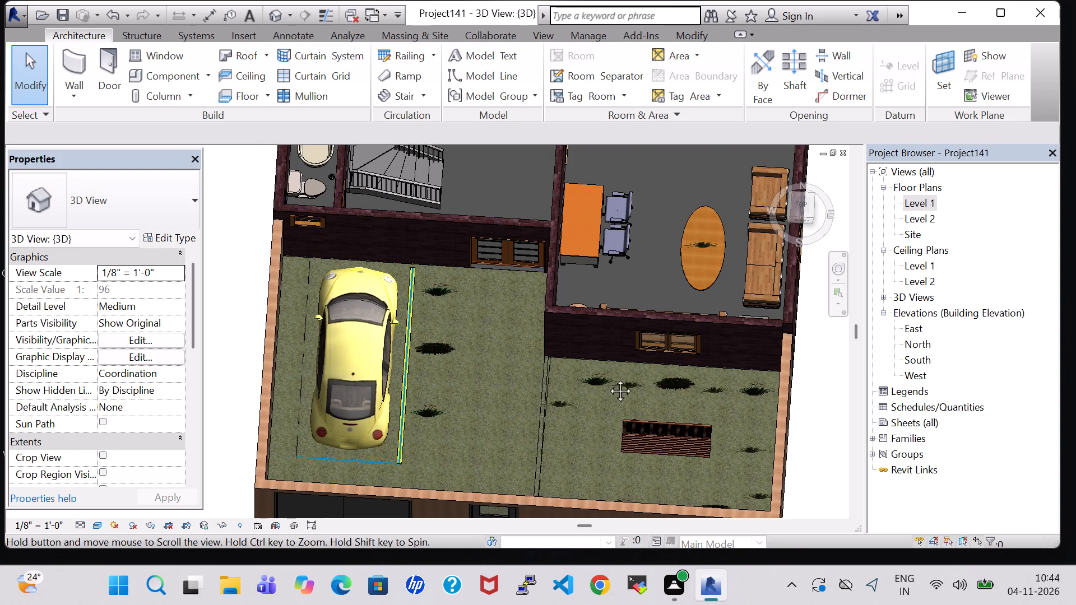
middle_click_drag(607, 378, 607, 376)
middle_click_drag(607, 375, 603, 443, "shift")
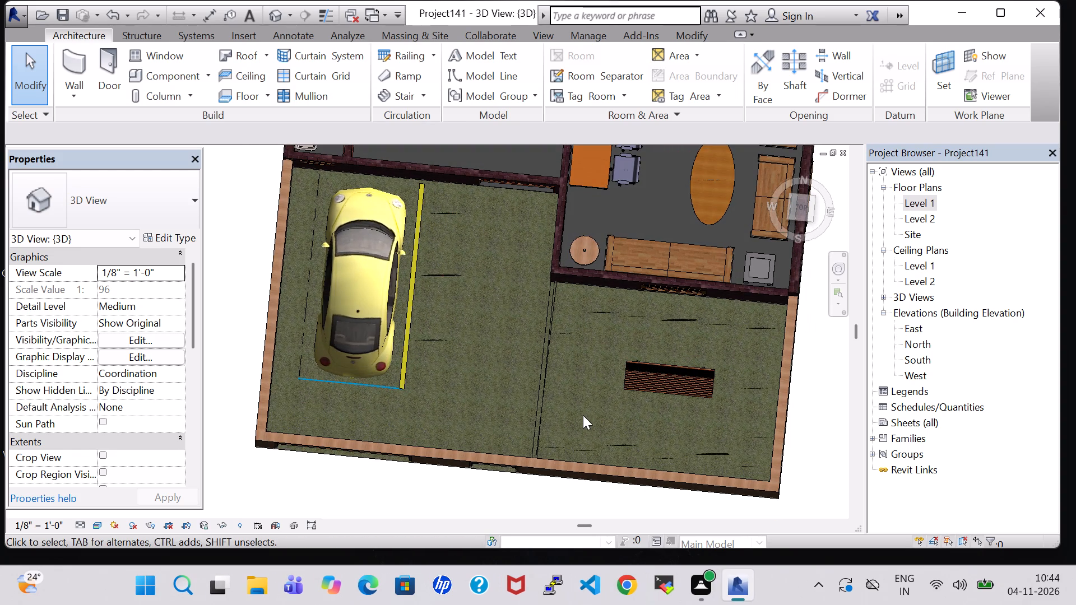
left_click(562, 334)
right_click(562, 334)
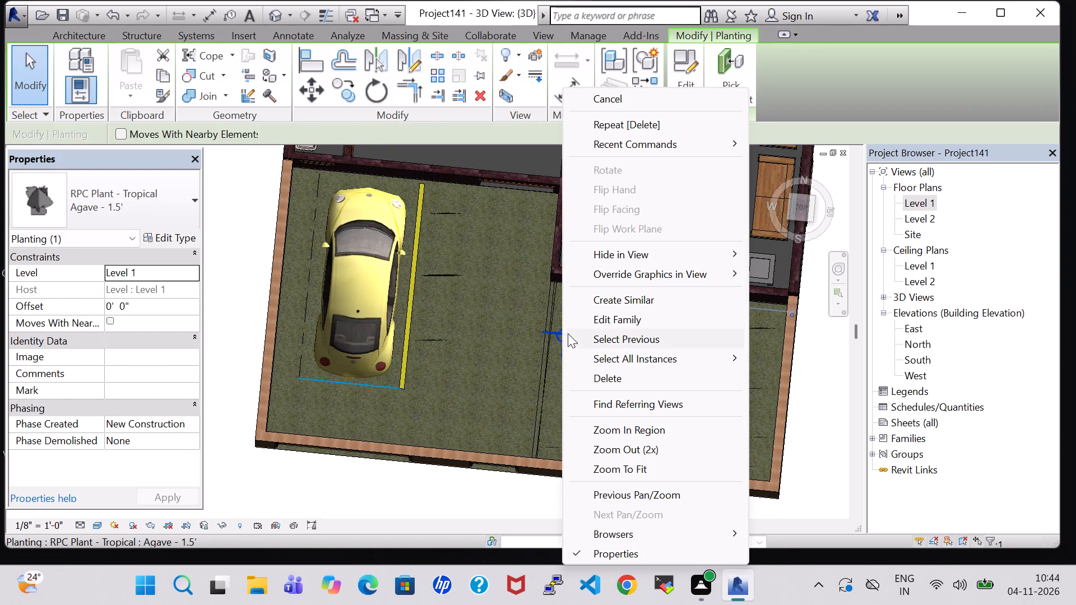
left_click(615, 295)
left_click(562, 374)
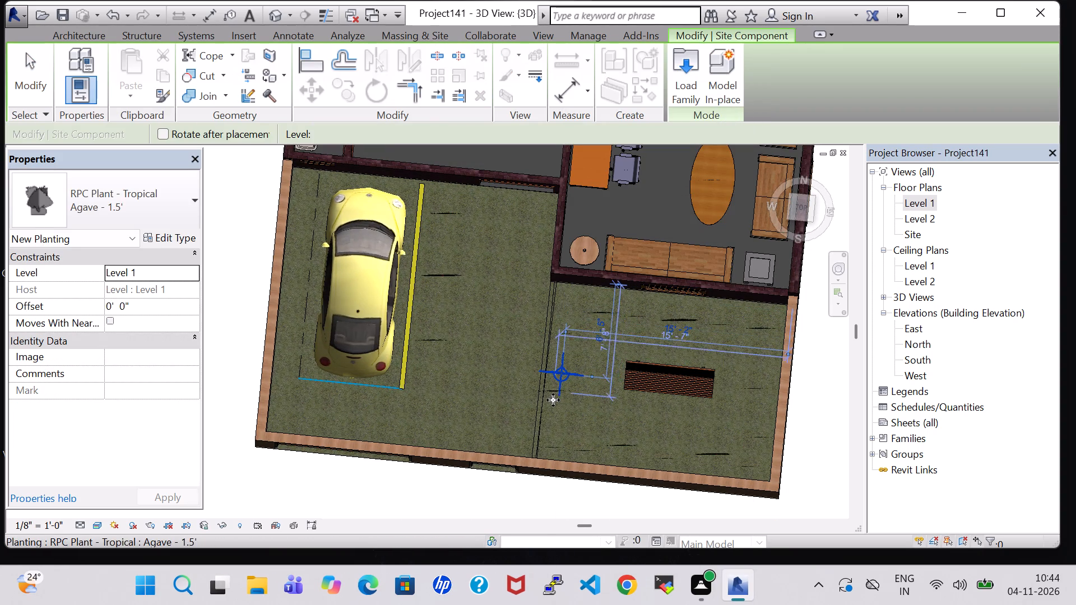
left_click(552, 420)
key("Escape")
key("Escape")
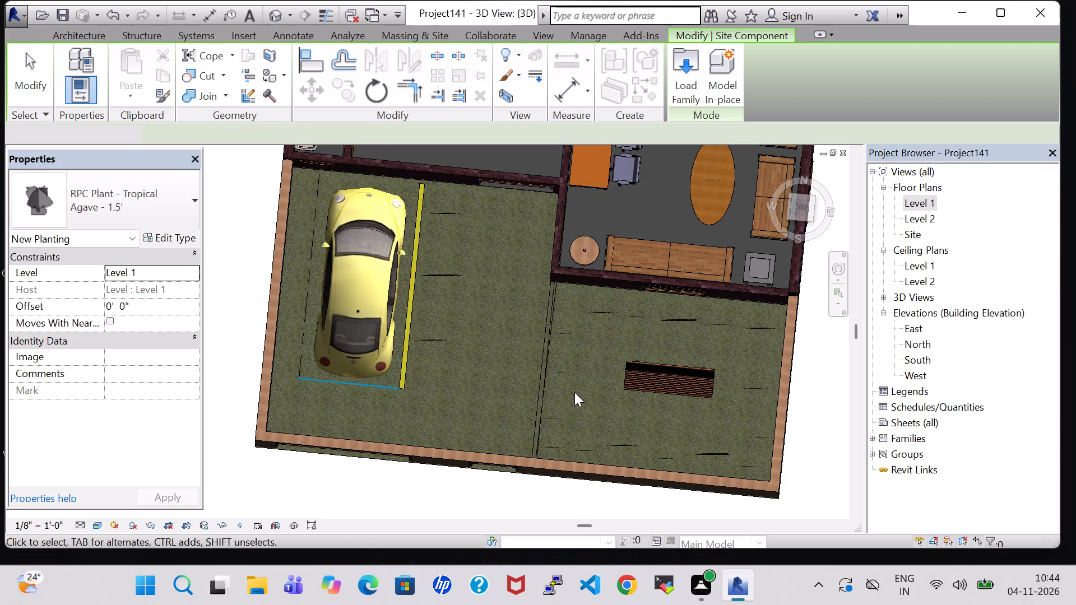
Delete the middle Agave - 1.5' plant along the lawn's car porch edge, level with the park bench.
left_click(563, 376)
key("Delete")
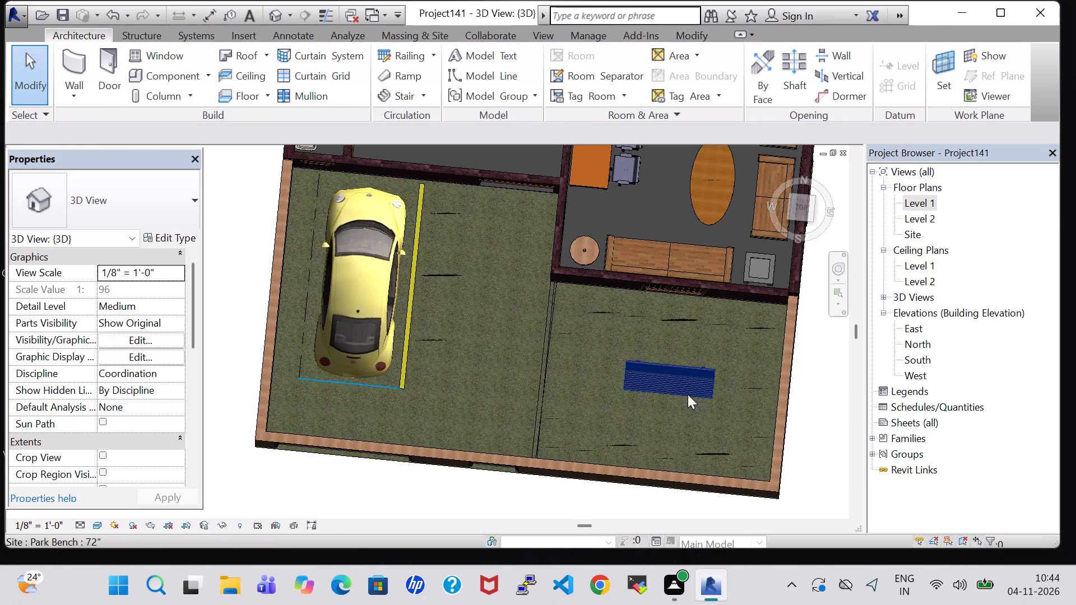
Examine the furnished house in the 3D view from above, from the car porch and lawn back to the bedrooms and rear void area.
middle_click_drag(672, 424, 686, 373)
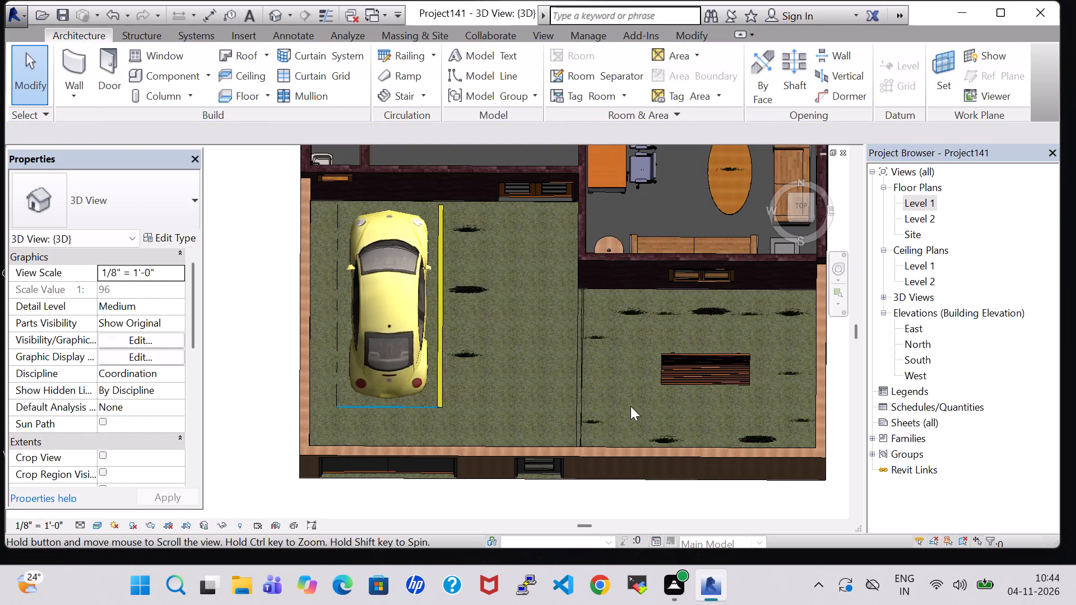
middle_click_drag(719, 329, 672, 425)
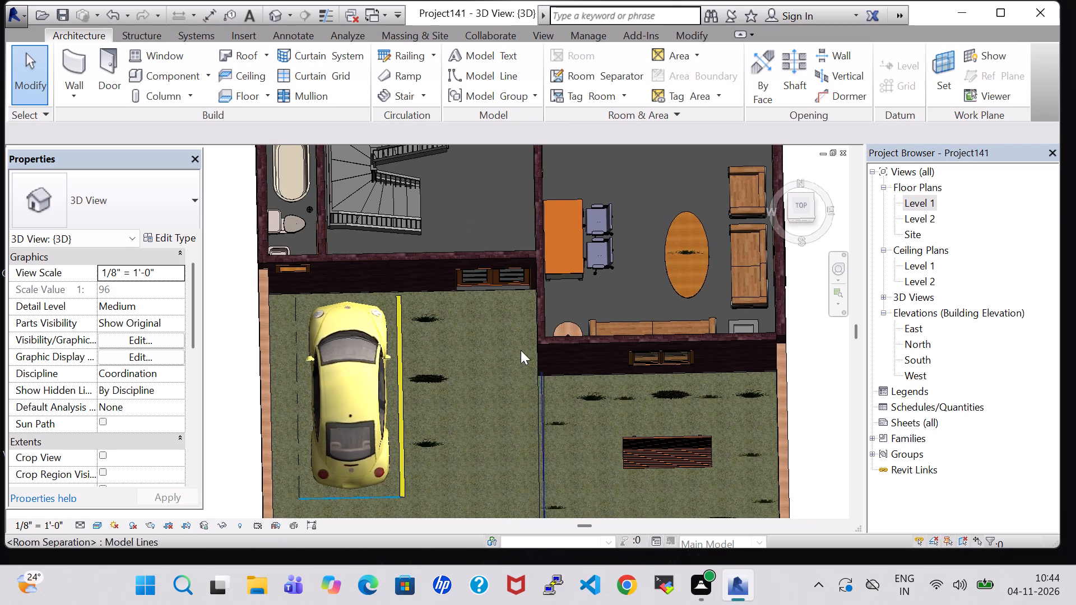
middle_click_drag(620, 219, 612, 382)
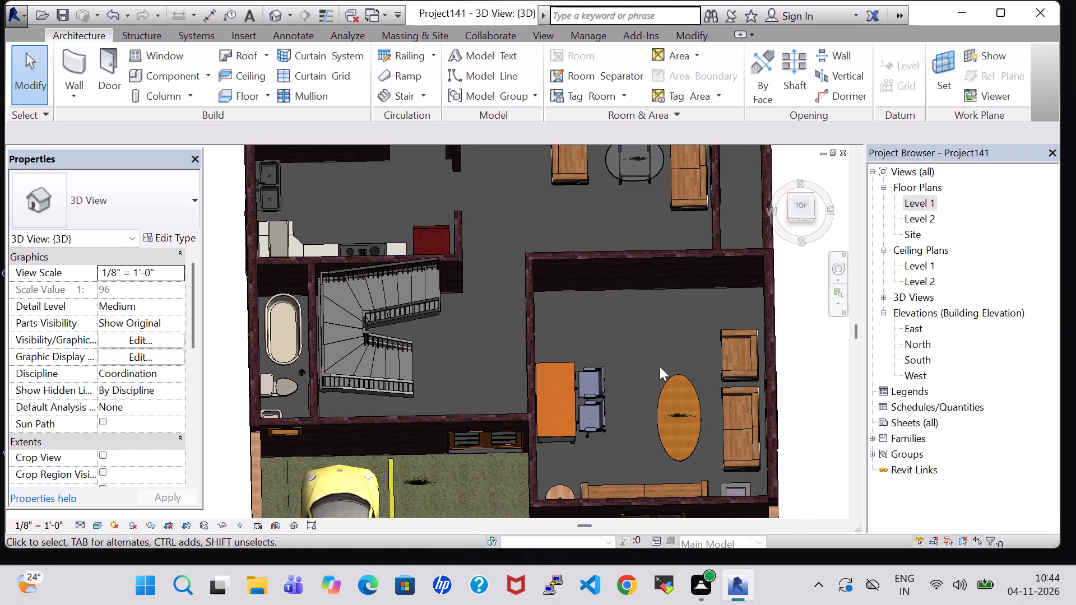
scroll(660, 366, "down", 1)
middle_click_drag(640, 342, 664, 456)
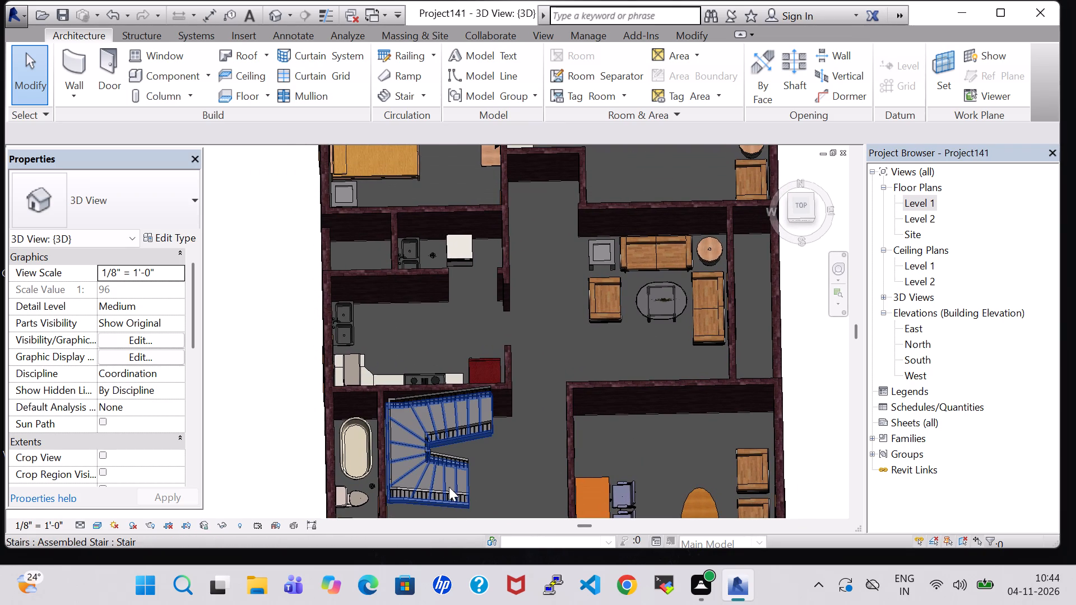
middle_click_drag(555, 438, 553, 448)
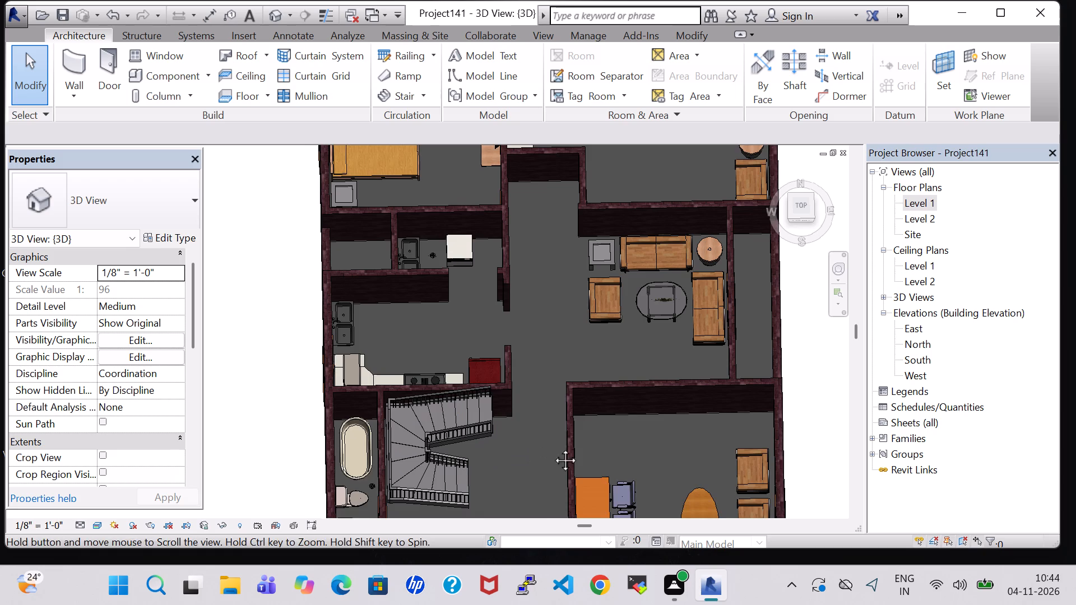
middle_click_drag(553, 448, 543, 477)
scroll(538, 385, "up", 1)
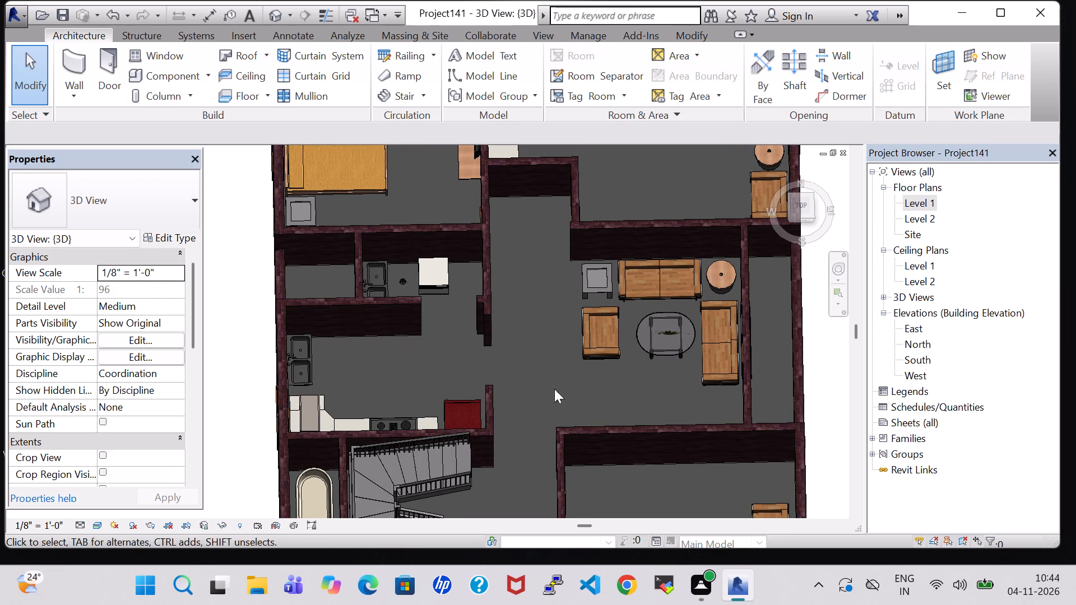
middle_click_drag(675, 378, 658, 411)
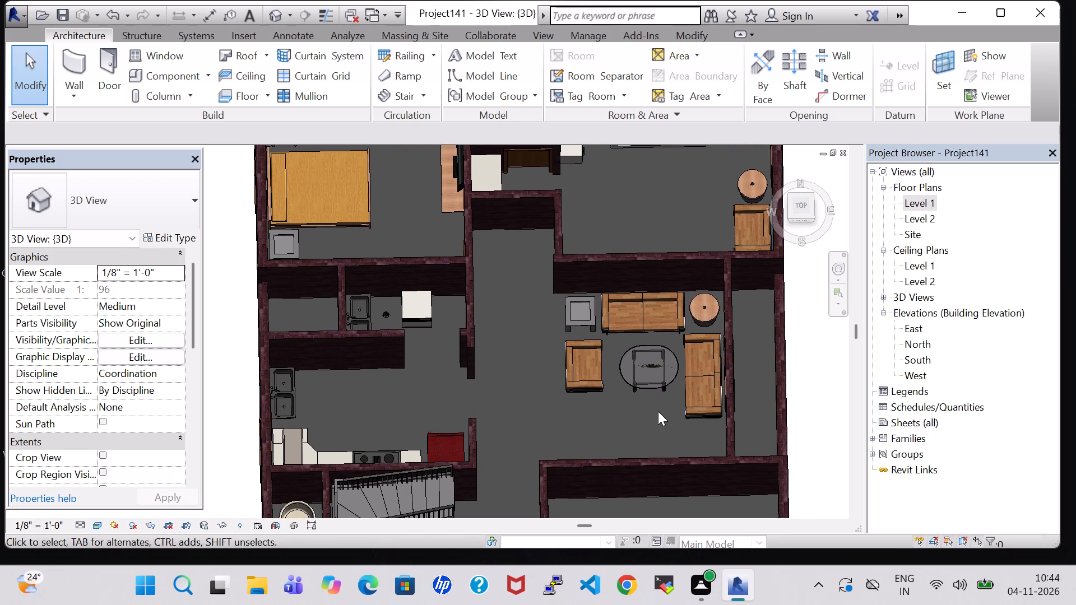
middle_click_drag(656, 411, 647, 504, "shift")
scroll(634, 450, "up", 4)
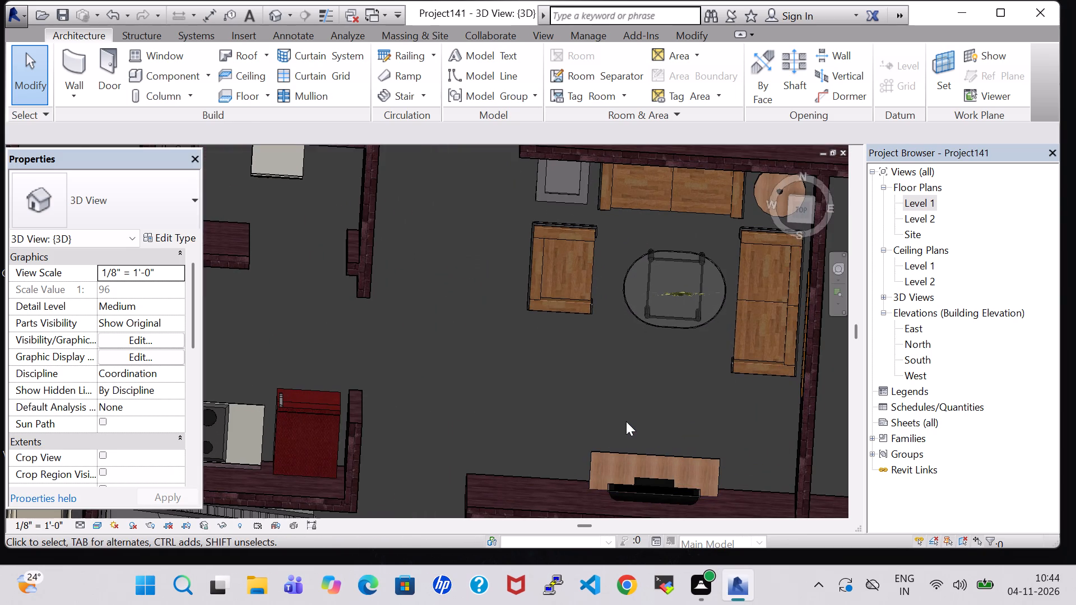
scroll(628, 422, "down", 2)
middle_click_drag(628, 417, 630, 365)
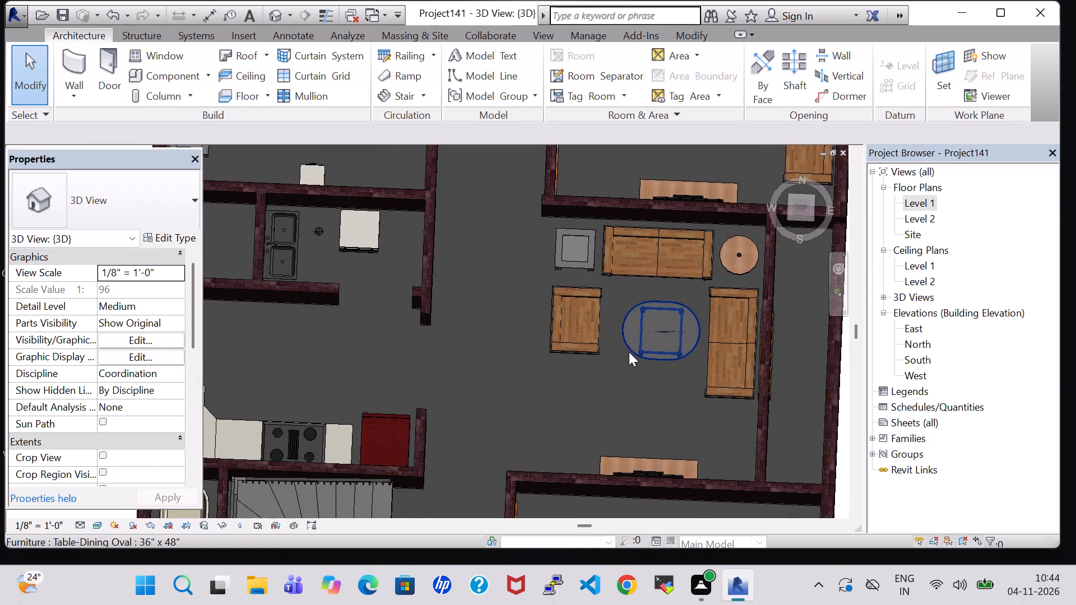
scroll(629, 352, "down", 3)
middle_click_drag(626, 355, 516, 364)
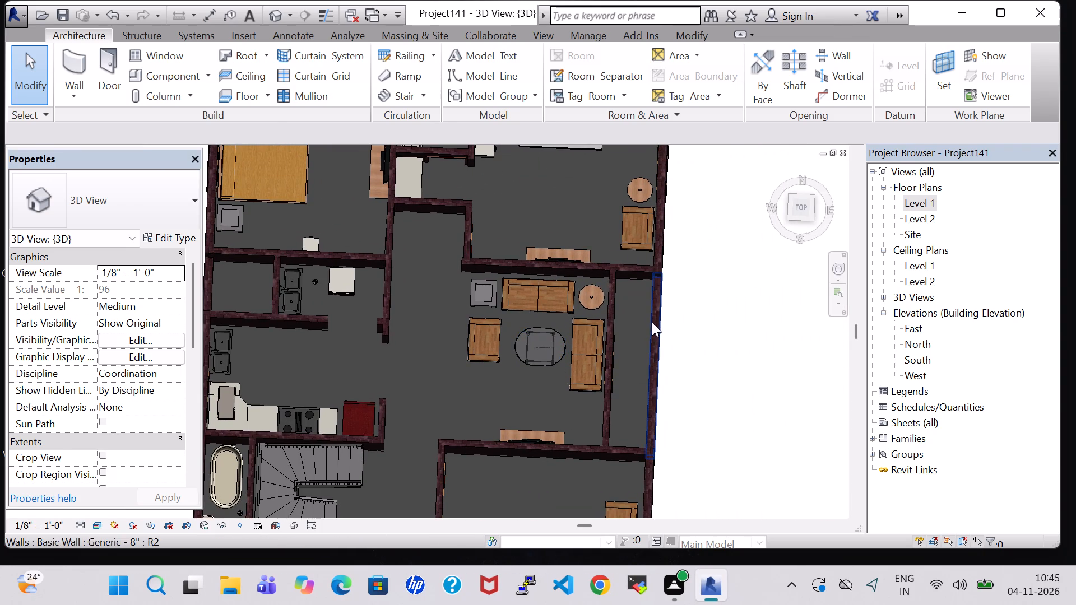
middle_click_drag(598, 362, 640, 480)
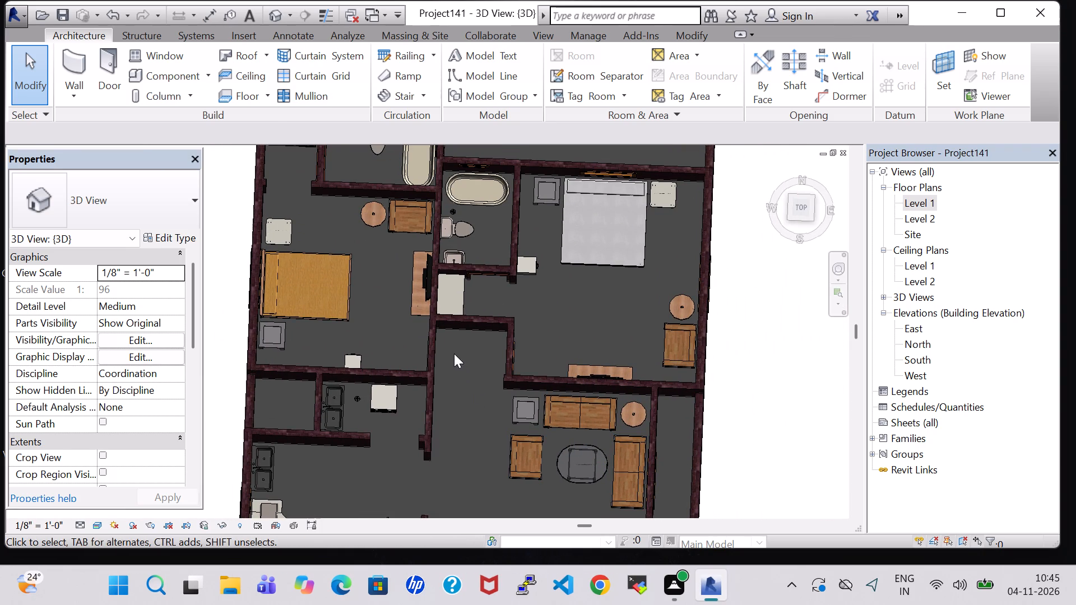
middle_click_drag(378, 288, 388, 315)
scroll(472, 404, "up", 1)
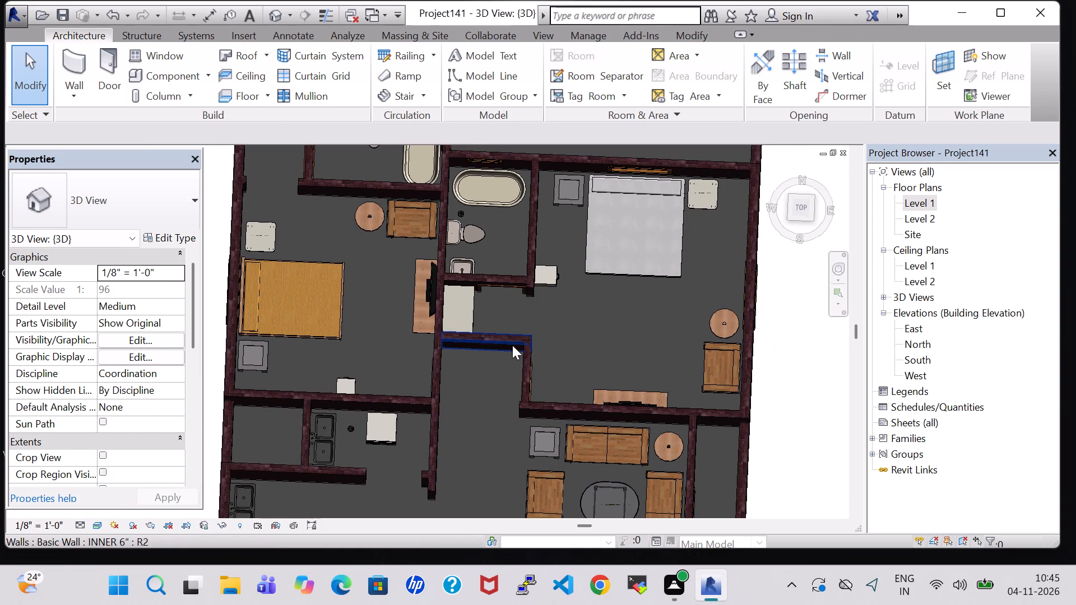
middle_click_drag(507, 252, 516, 342)
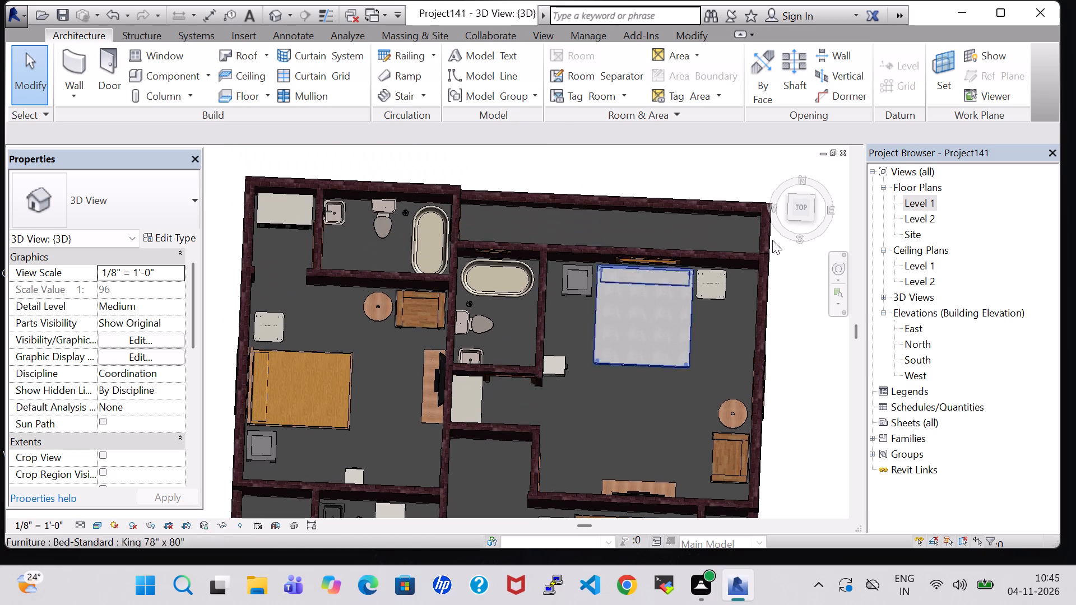
In the Level 1 plan, start a Generic - 12" footprint roof on Level 2 without slope and draw its 35'-8" rear boundary line.
double_click(920, 203)
scroll(548, 259, "down", 2)
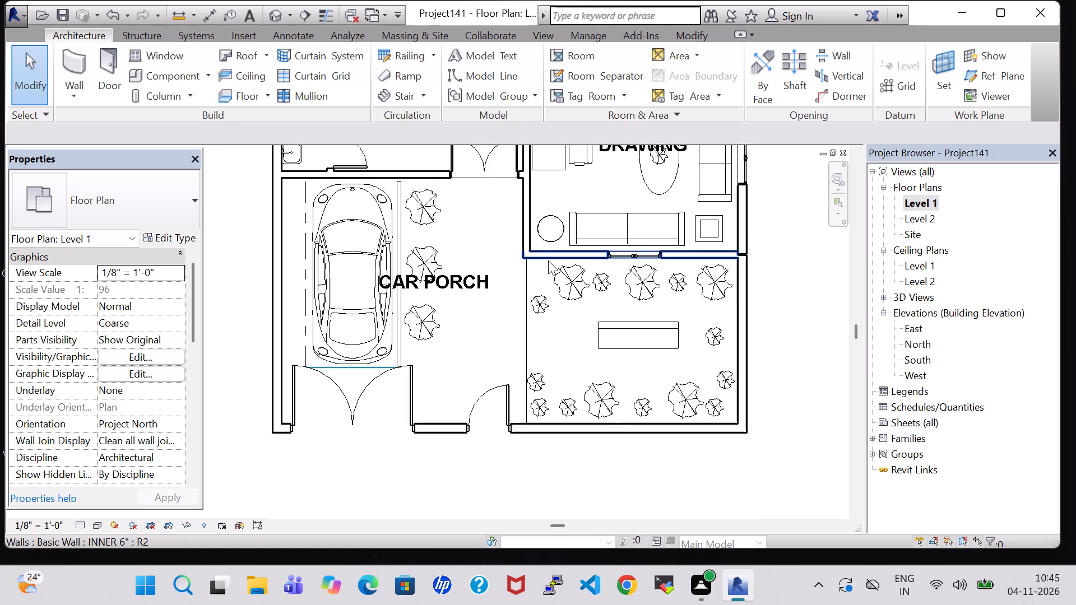
scroll(548, 260, "down", 6)
left_click(692, 233)
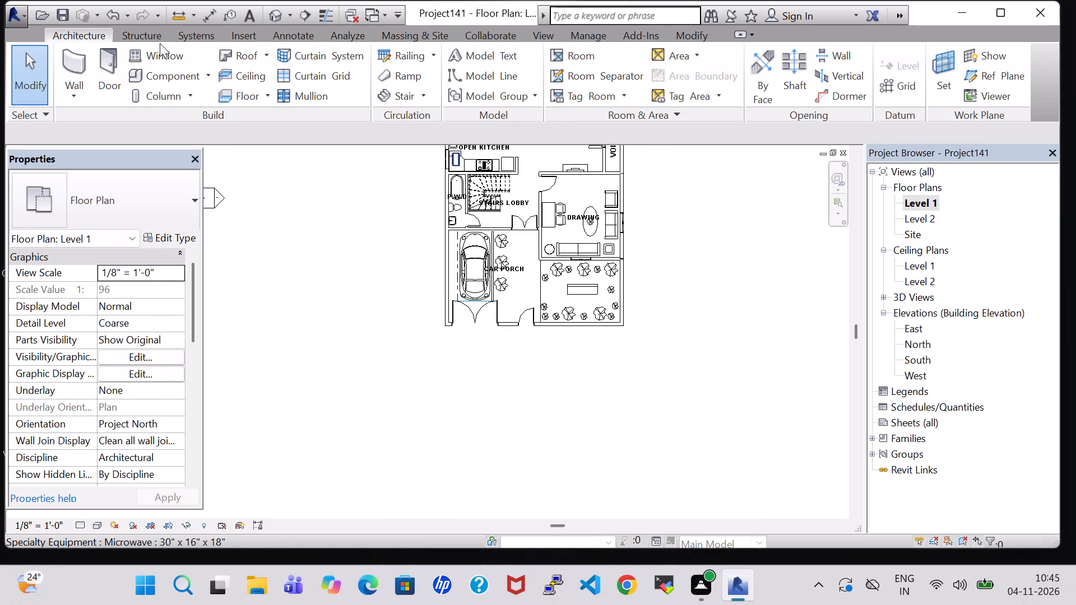
left_click(249, 53)
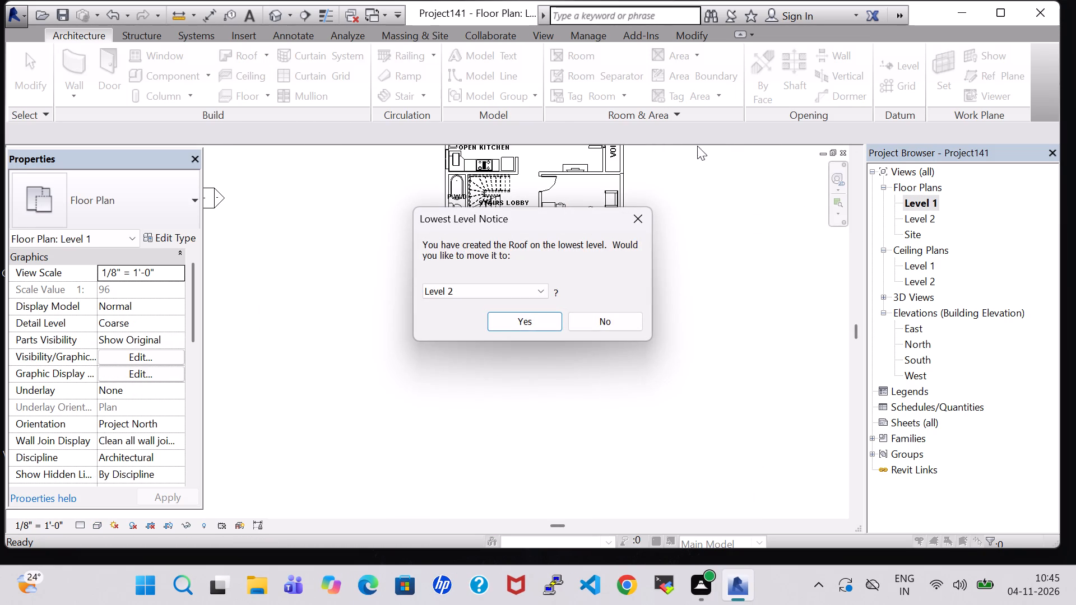
left_click(527, 324)
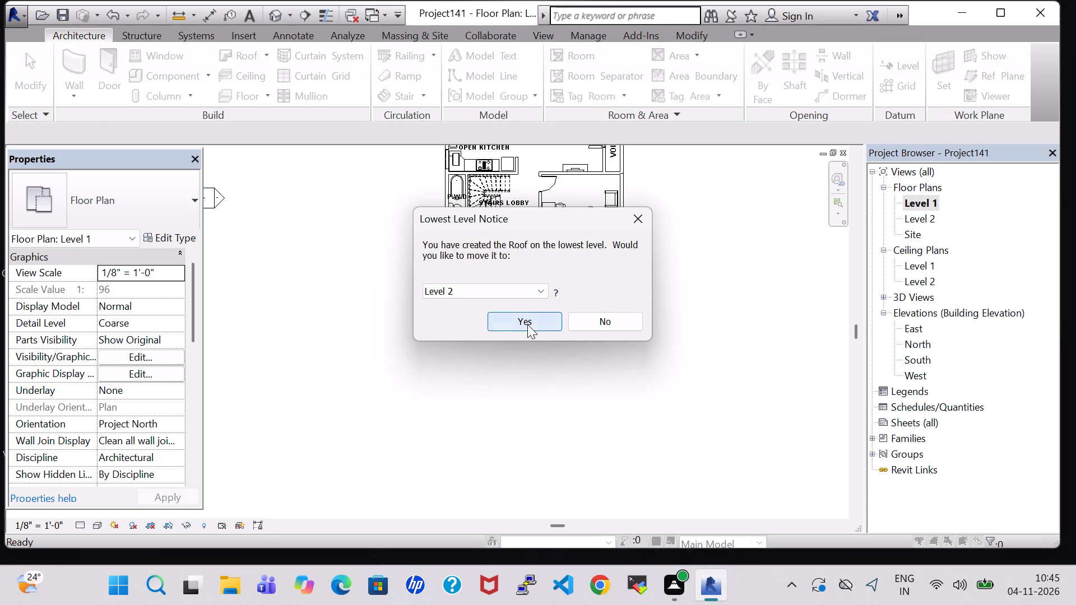
middle_click_drag(715, 271, 702, 494)
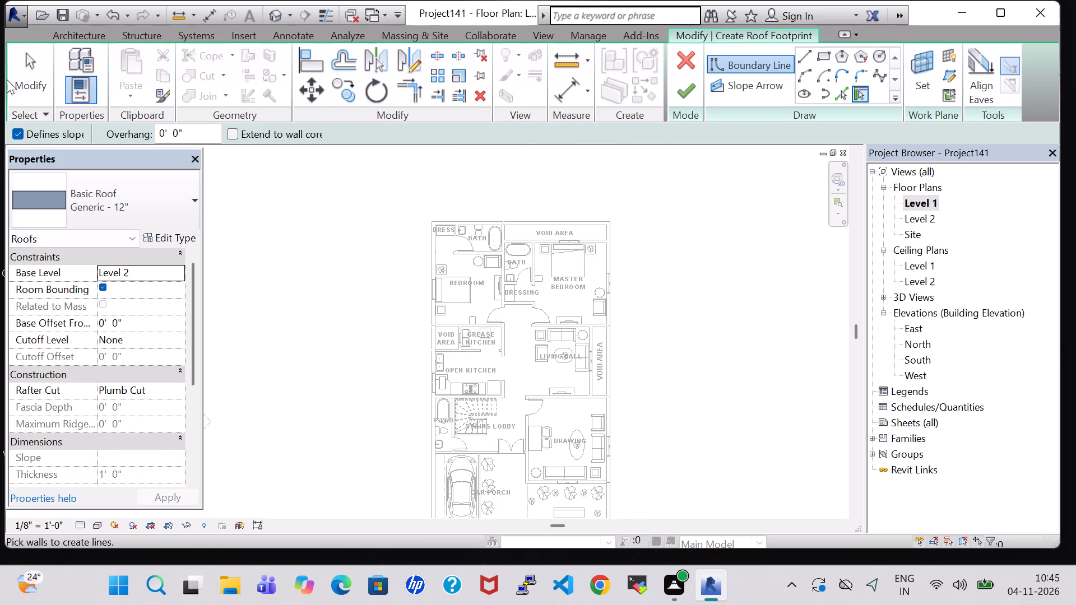
left_click(20, 133)
scroll(380, 244, "up", 3)
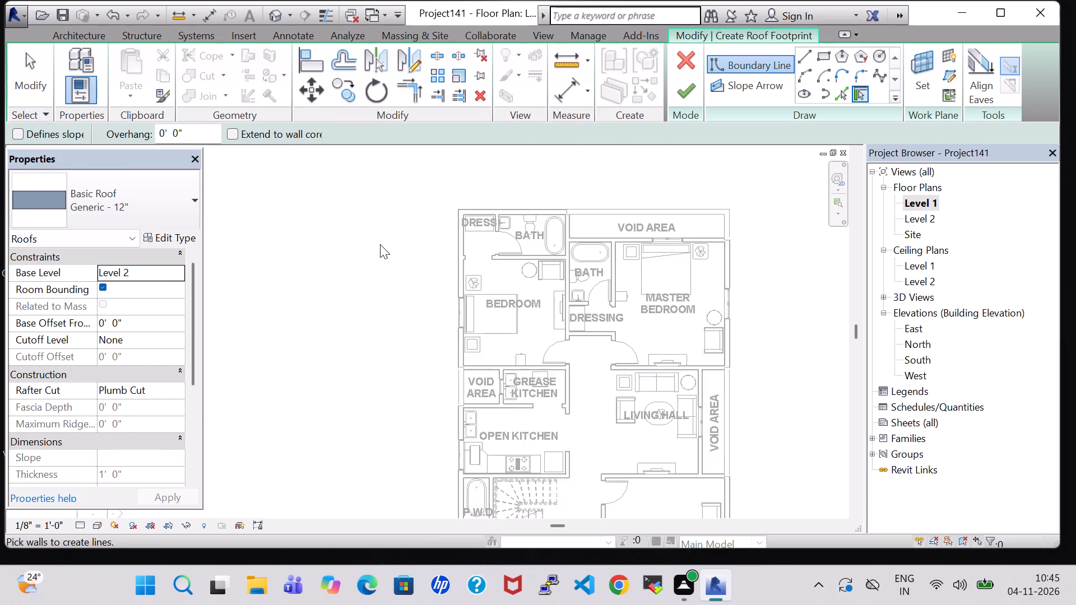
scroll(380, 244, "up", 4)
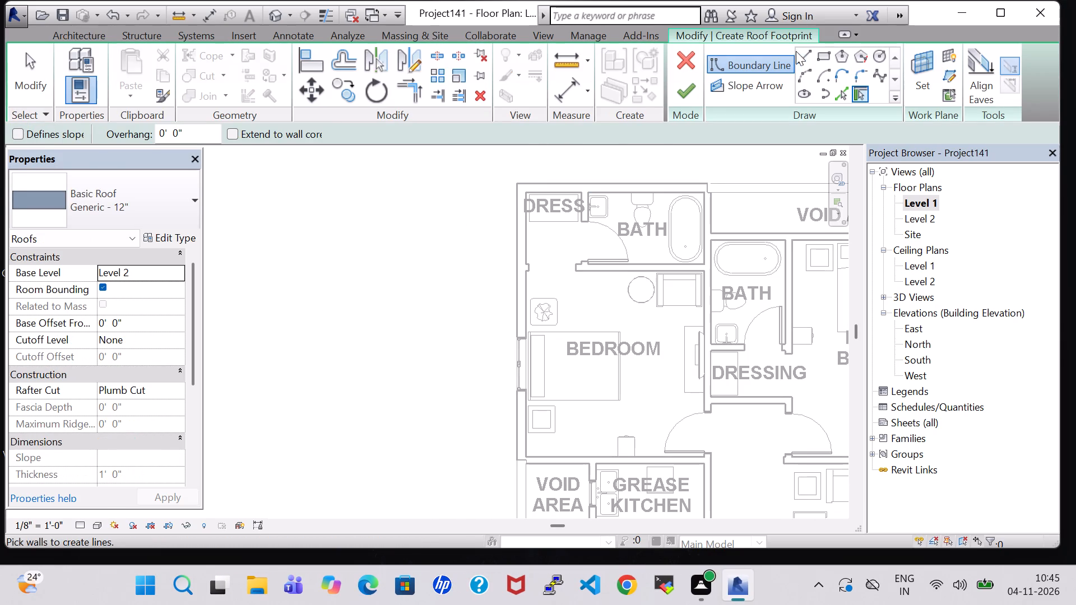
left_click(799, 50)
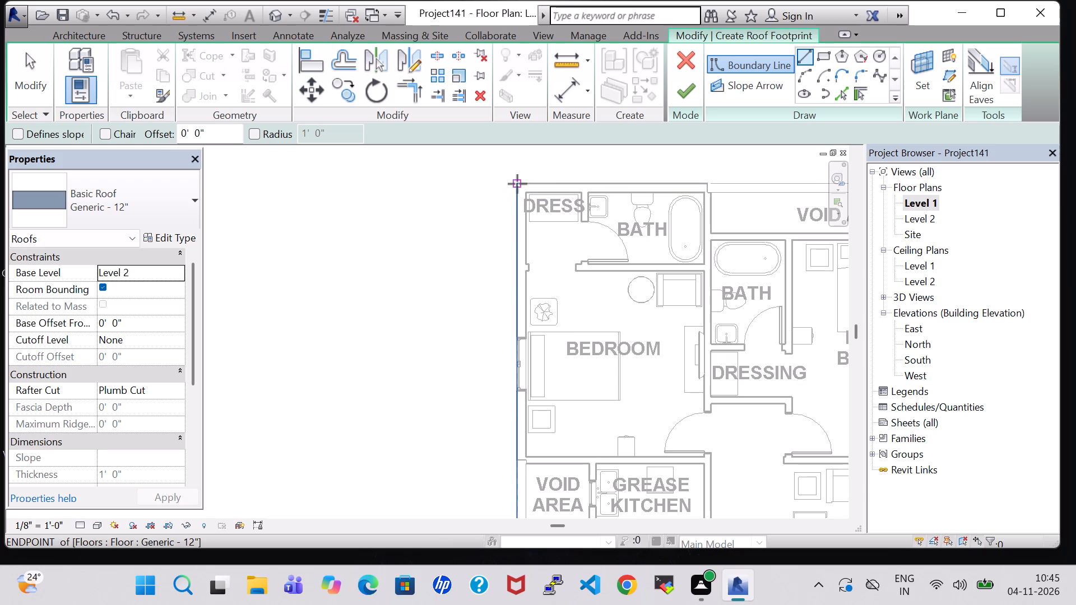
left_click(517, 184)
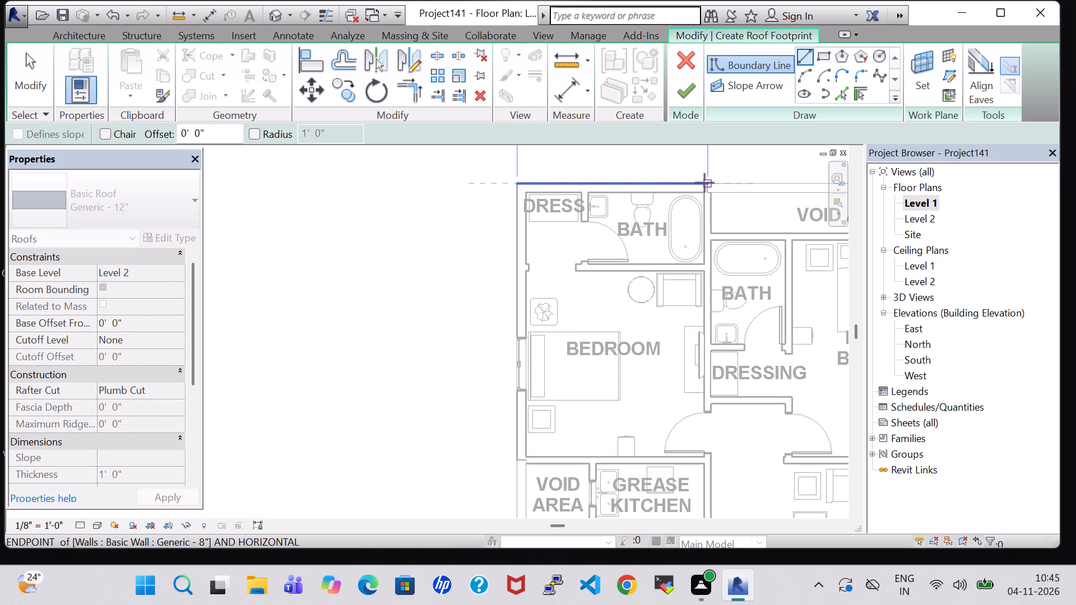
middle_click_drag(704, 183, 329, 198)
left_click(616, 199)
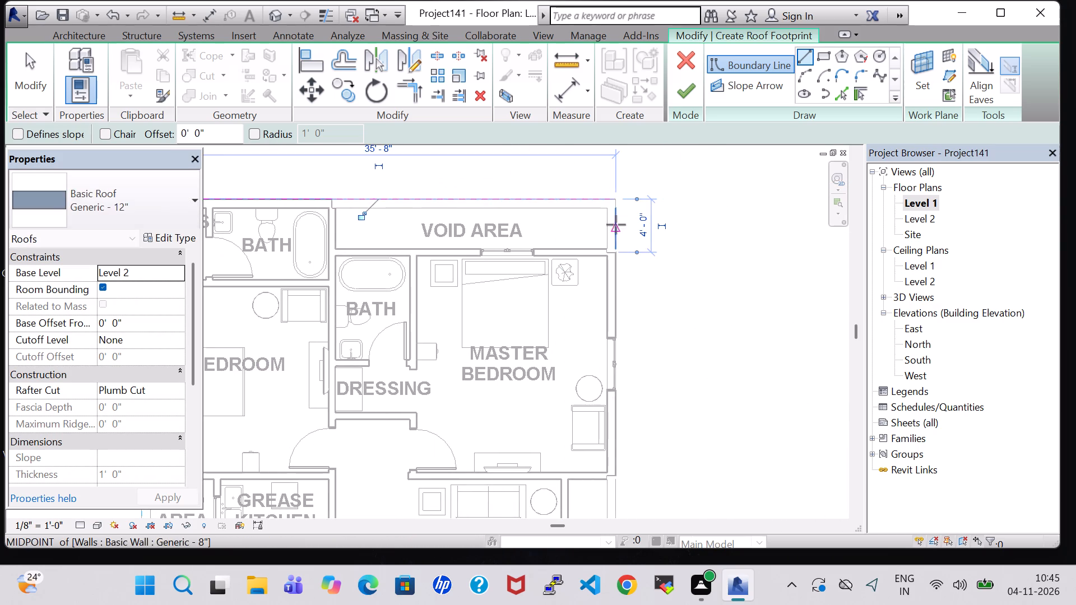
Draw the roof's side boundary line along the master bedroom side's outer wall, from the rear corner to the drawing room's front corner.
left_click(615, 199)
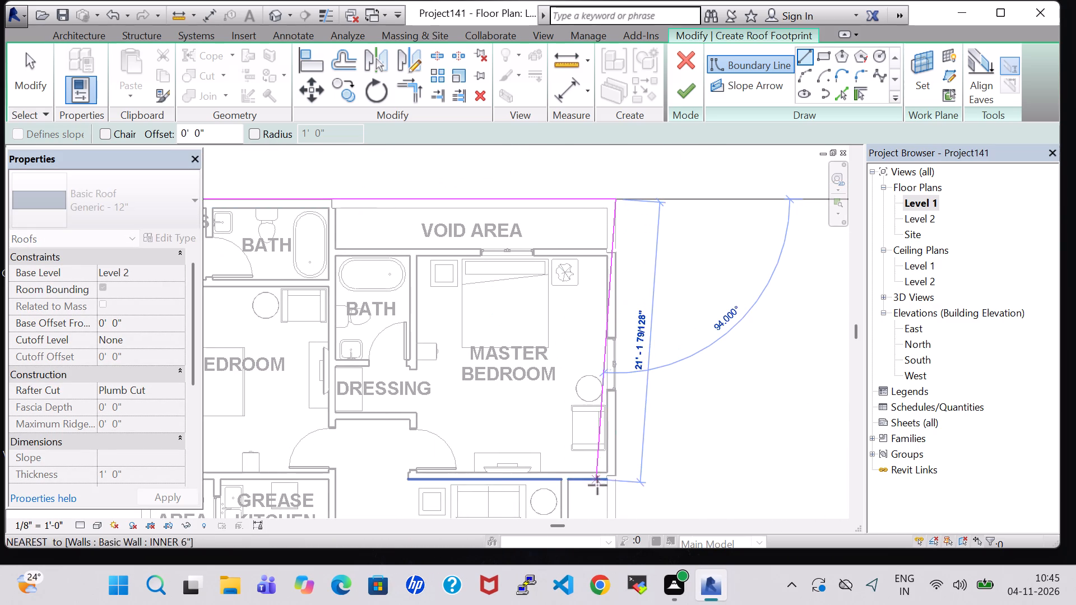
middle_click_drag(609, 495, 622, 219)
middle_click_drag(627, 453, 653, 320)
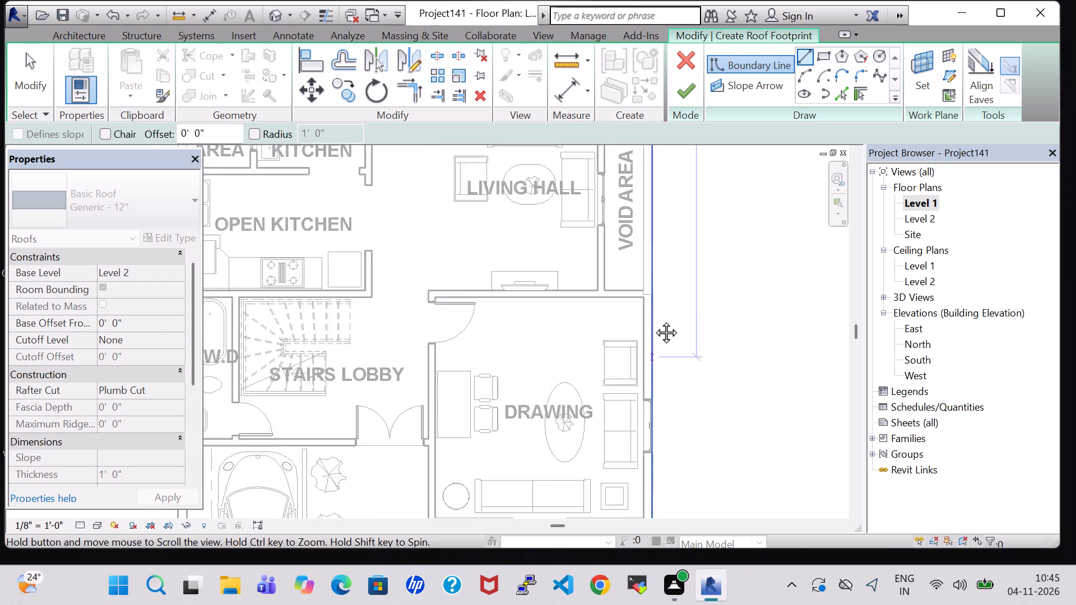
middle_click_drag(653, 320, 655, 185)
middle_click_drag(662, 454, 699, 223)
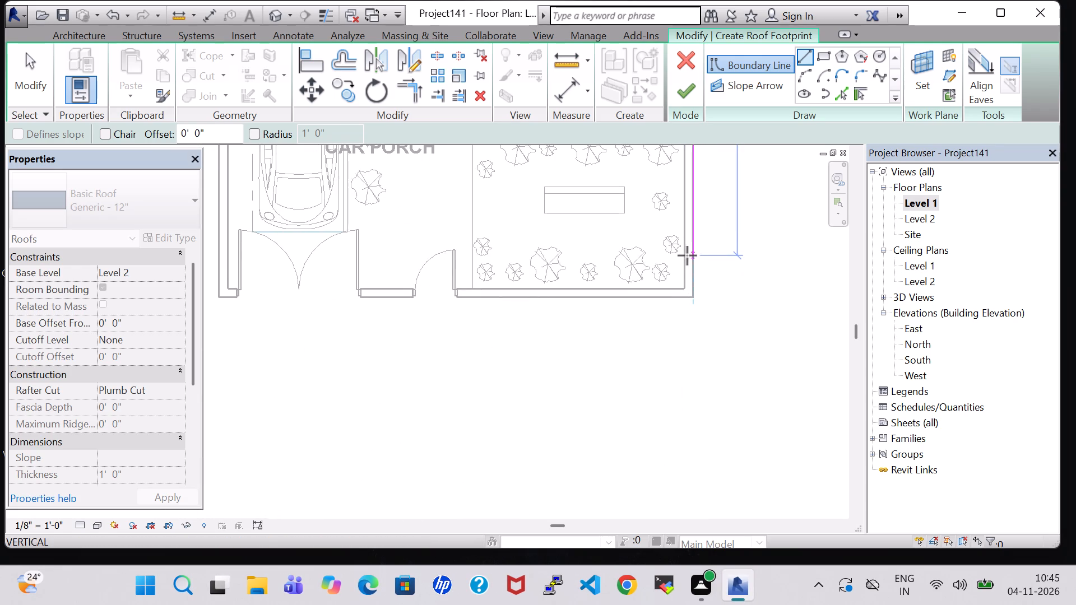
middle_click_drag(695, 196, 701, 370)
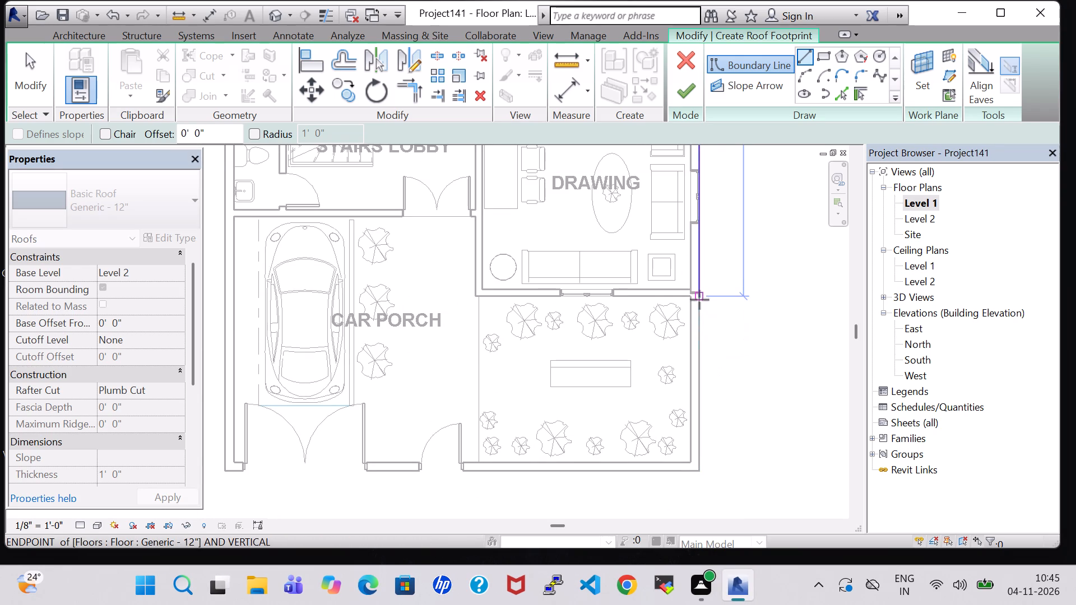
scroll(699, 299, "up", 3)
left_click(701, 299)
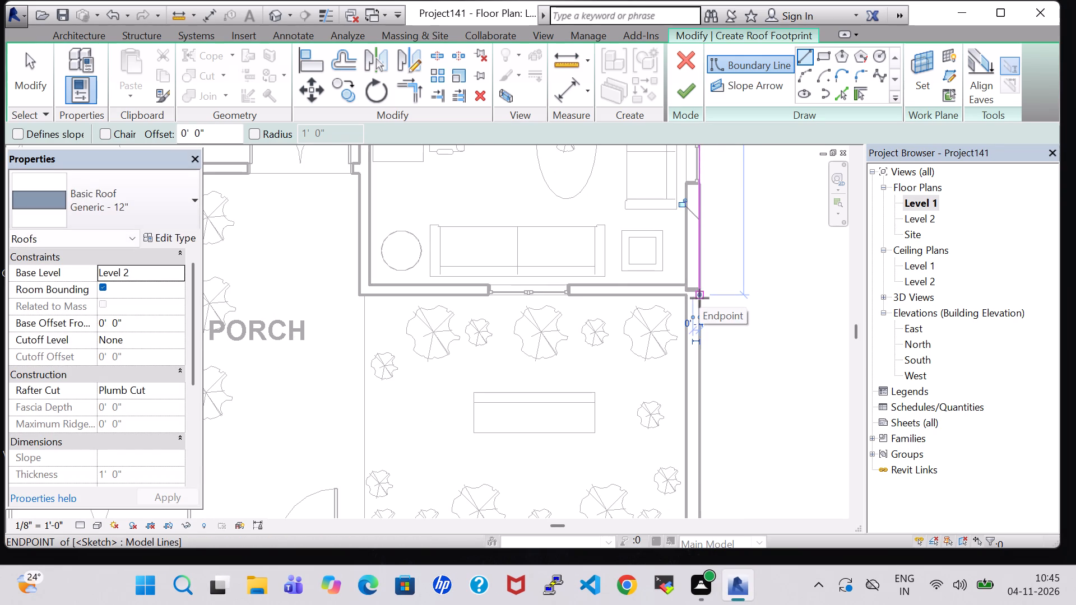
Draw the roof's stepped front boundary along the drawing room wall, back 6'-0", and 18'-10" across the rear of the car porch.
left_click(699, 298)
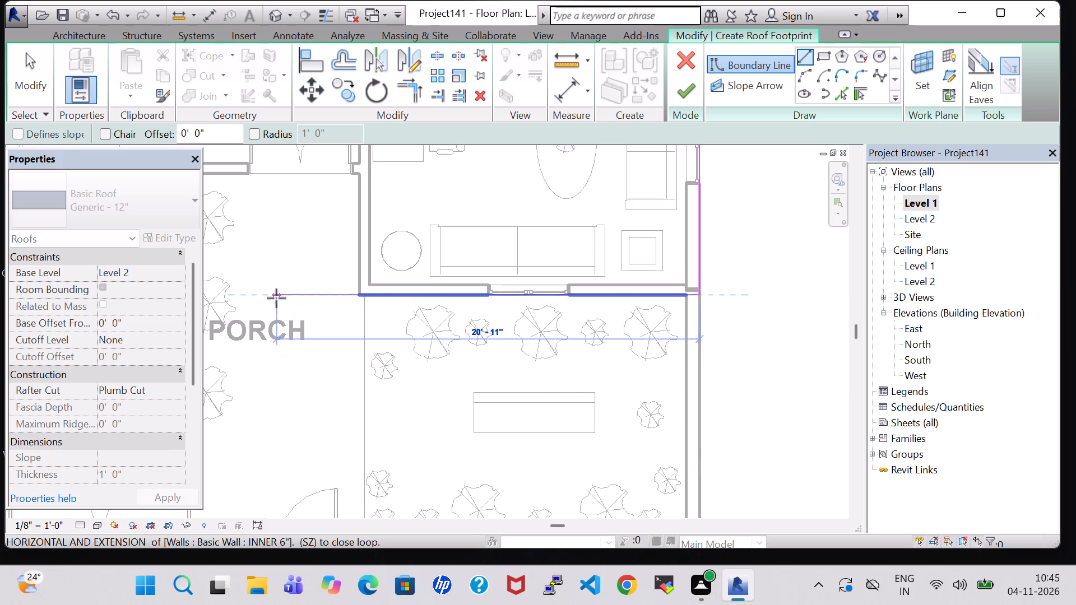
middle_click_drag(287, 305, 663, 316)
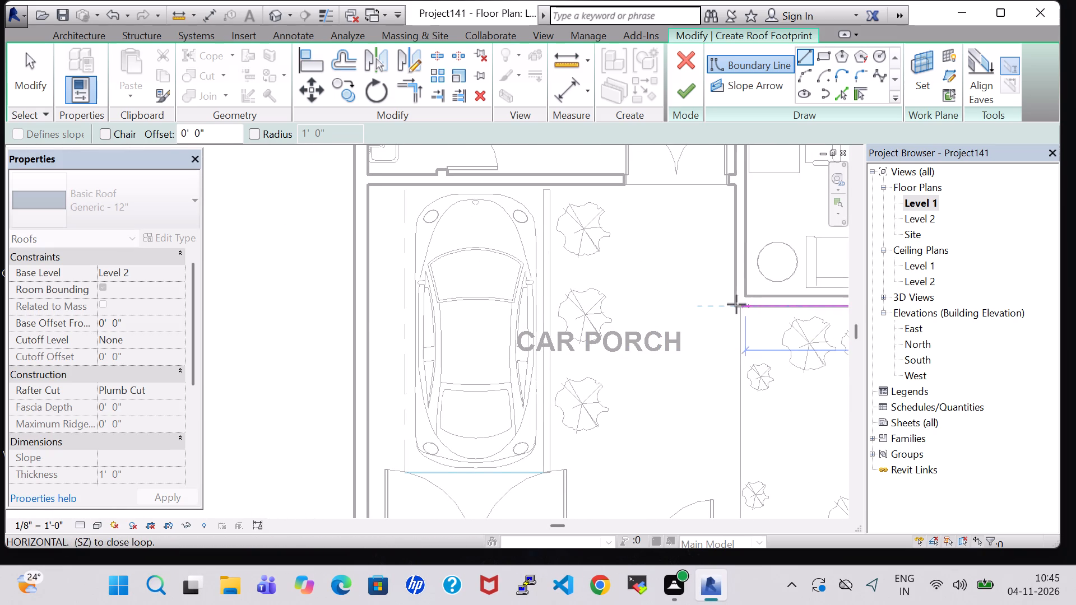
left_click(738, 306)
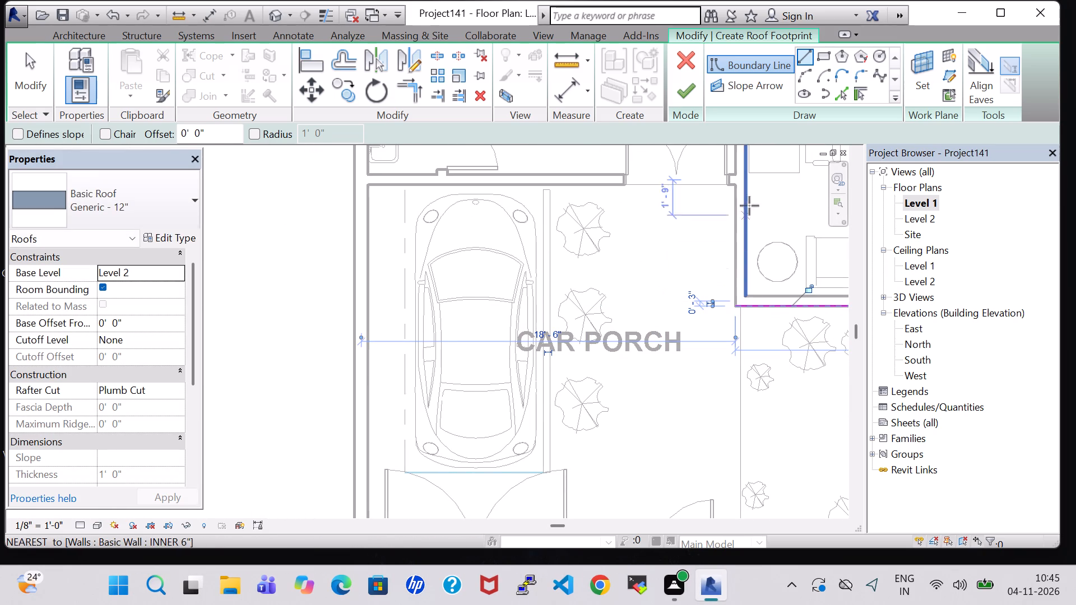
left_click(734, 186)
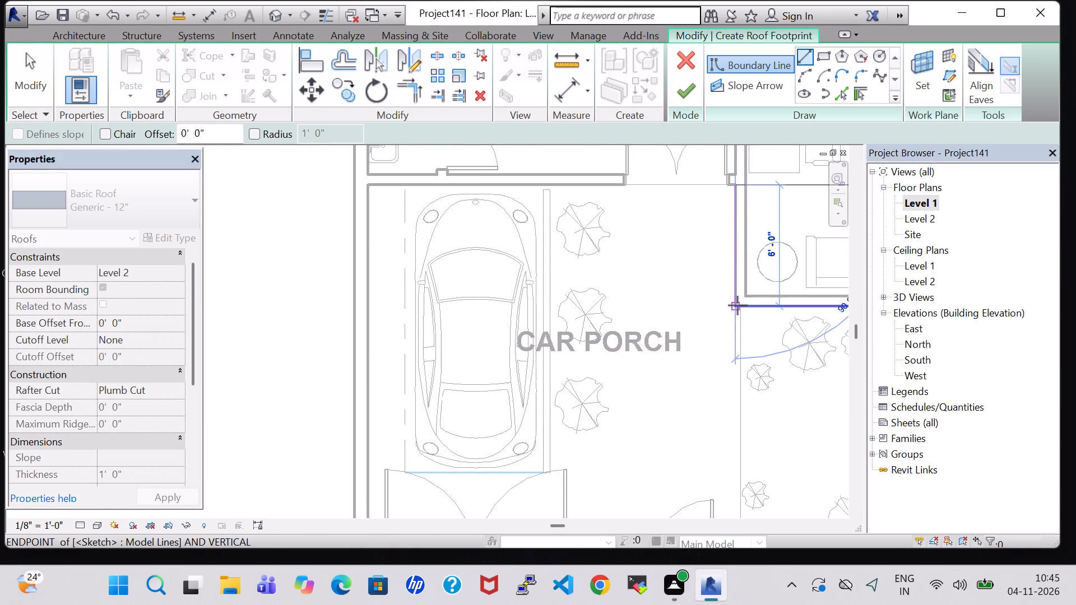
left_click(738, 305)
left_click(735, 187)
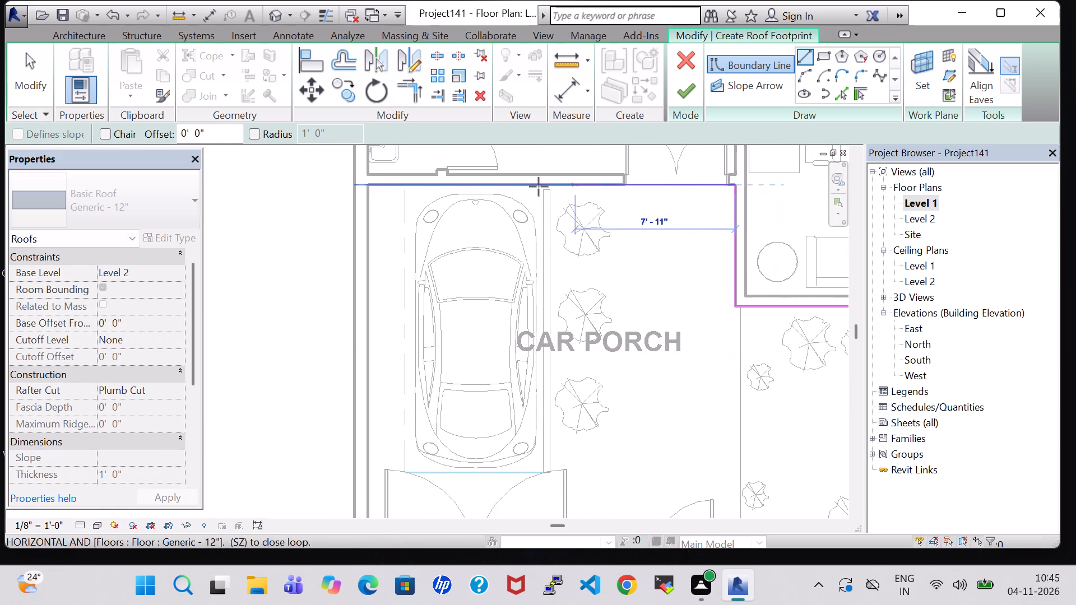
left_click(354, 187)
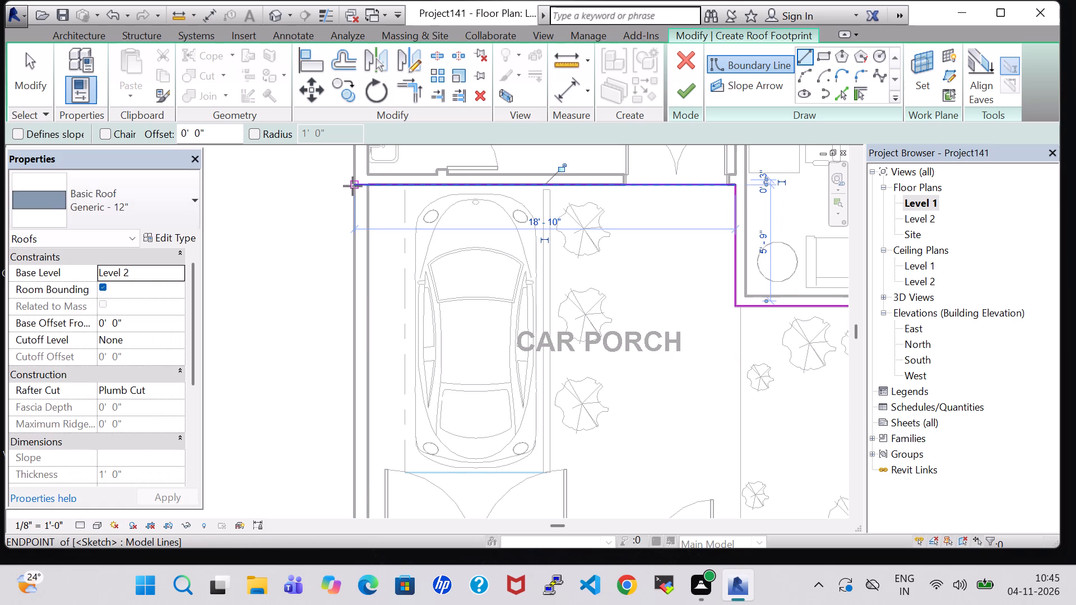
Close the roof boundary along the bedroom side's outer wall up to the rear corner, finish the roof, and attach the highlighted walls to it.
left_click(353, 185)
middle_click_drag(369, 196, 439, 584)
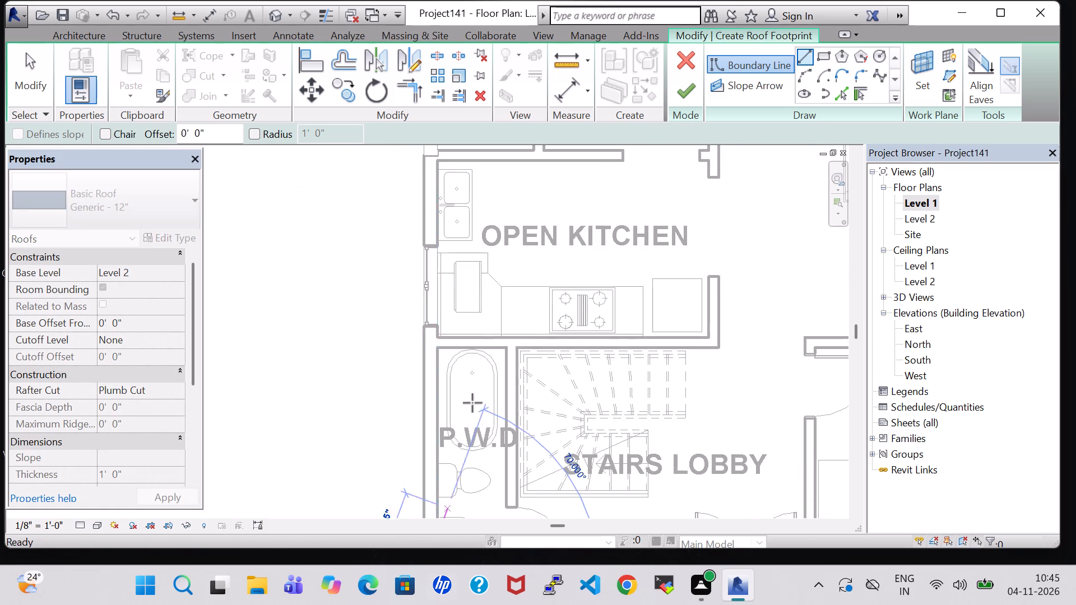
middle_click_drag(429, 191, 426, 511)
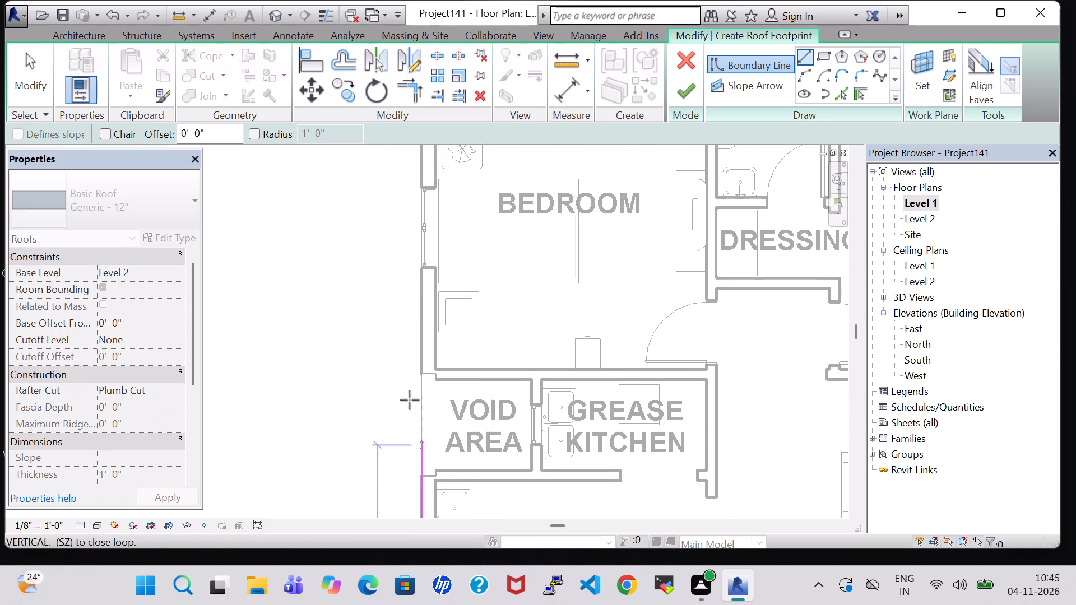
middle_click_drag(426, 239, 421, 534)
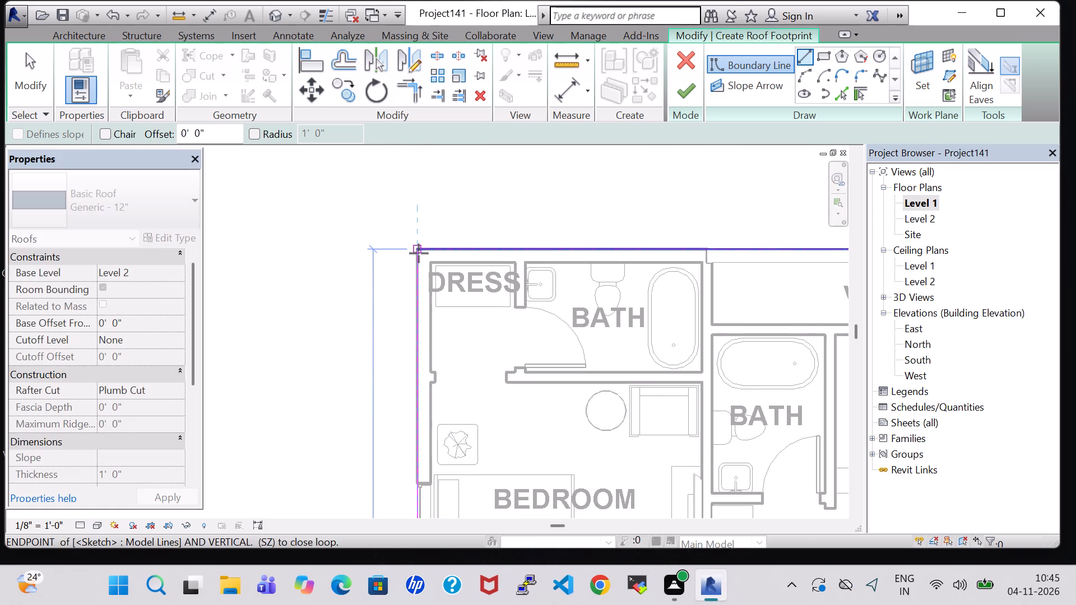
left_click(419, 250)
left_click(676, 94)
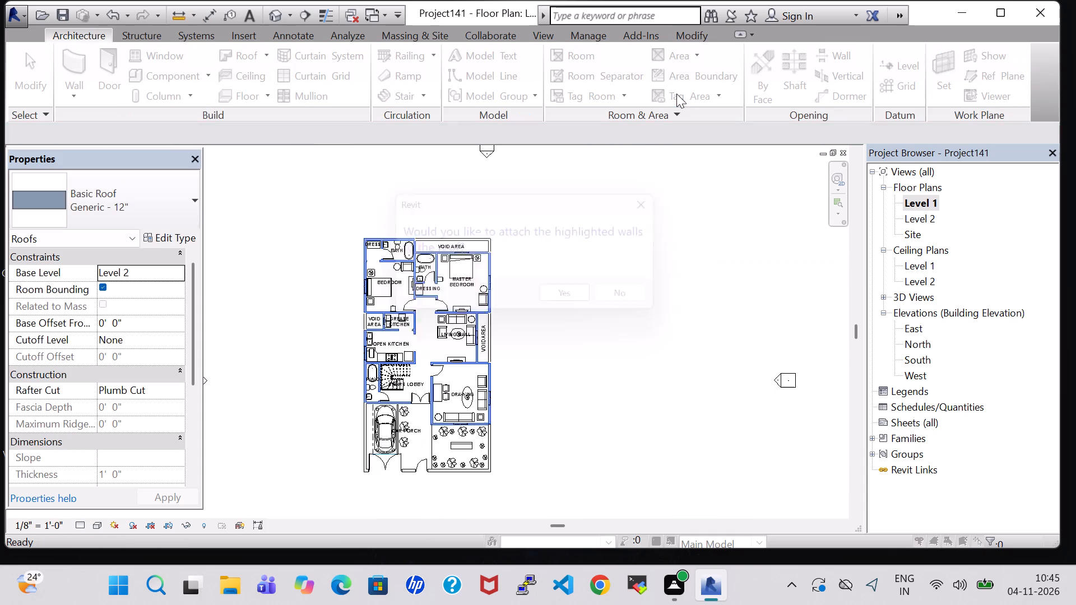
left_click(579, 295)
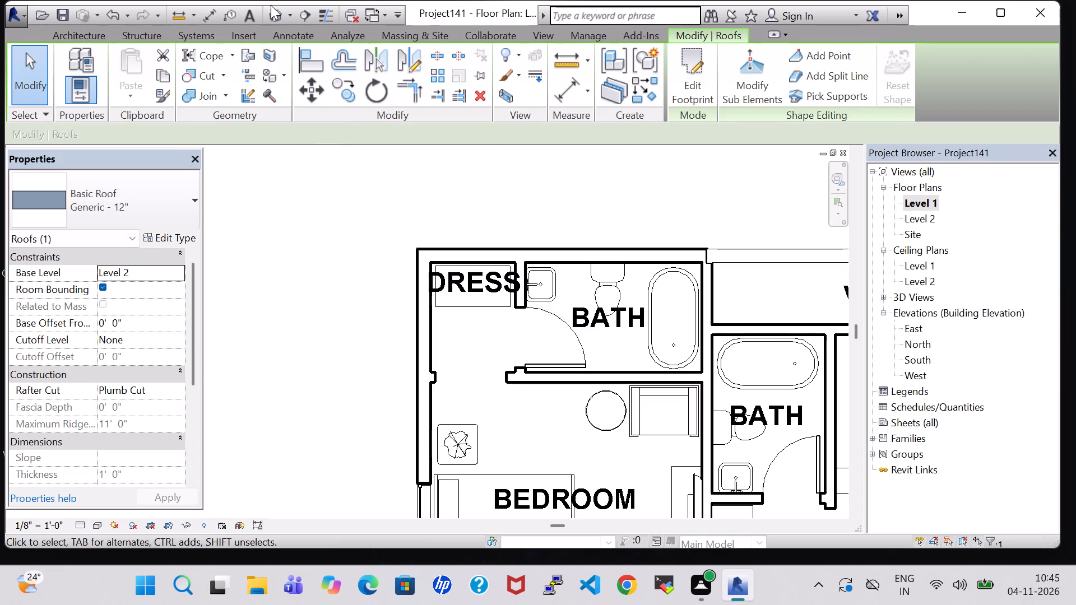
In the 3D view, assign the Brick, Soldier Course material to the structure layer of the Generic - 12" roof type.
left_click(276, 16)
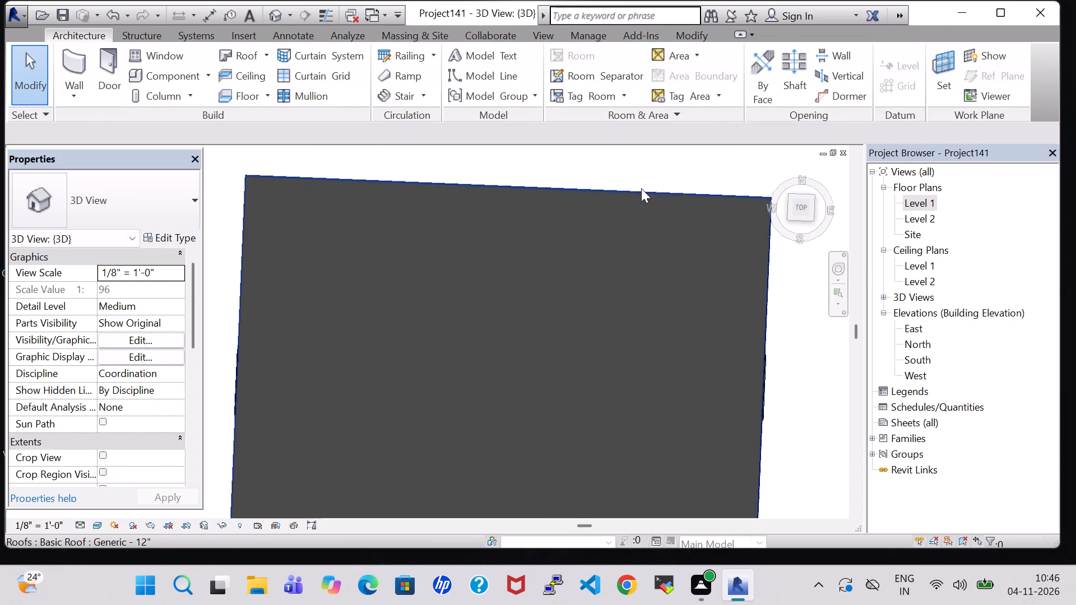
left_click(639, 192)
left_click(159, 234)
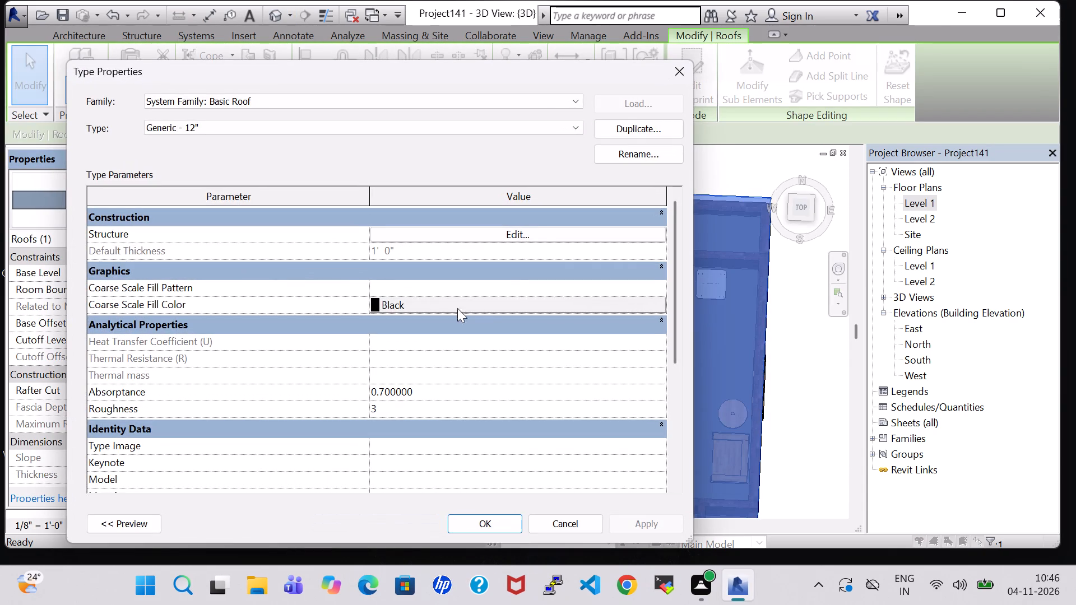
left_click(513, 234)
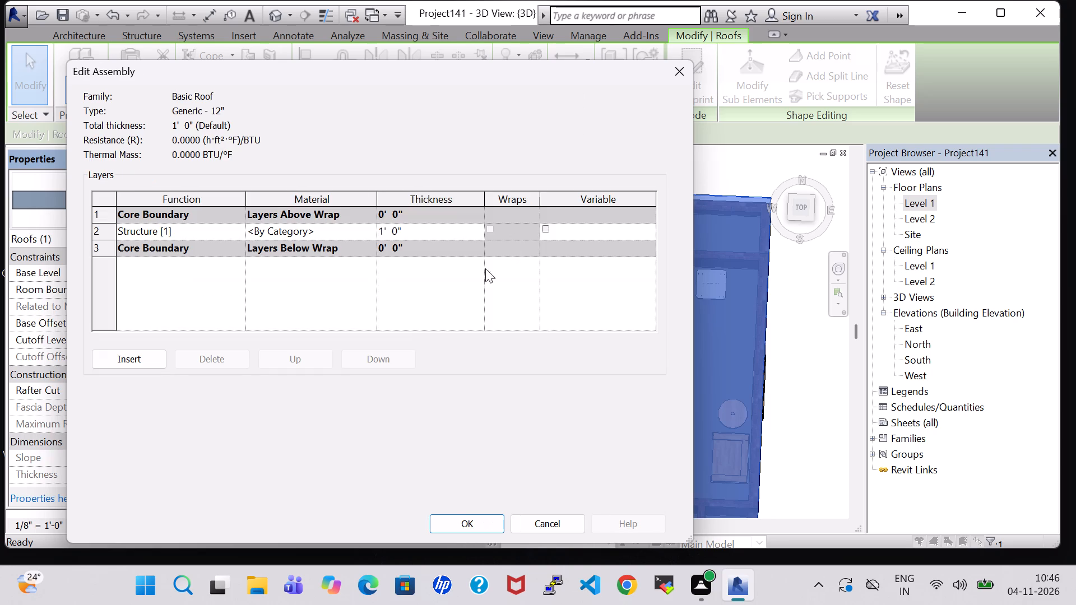
left_click(372, 226)
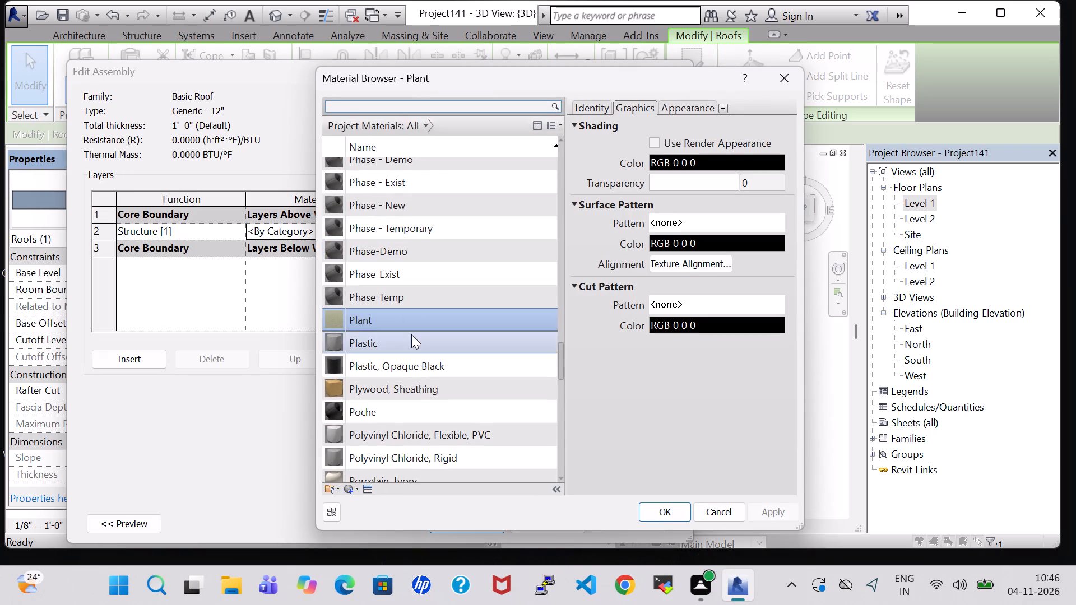
scroll(411, 334, "up", 18)
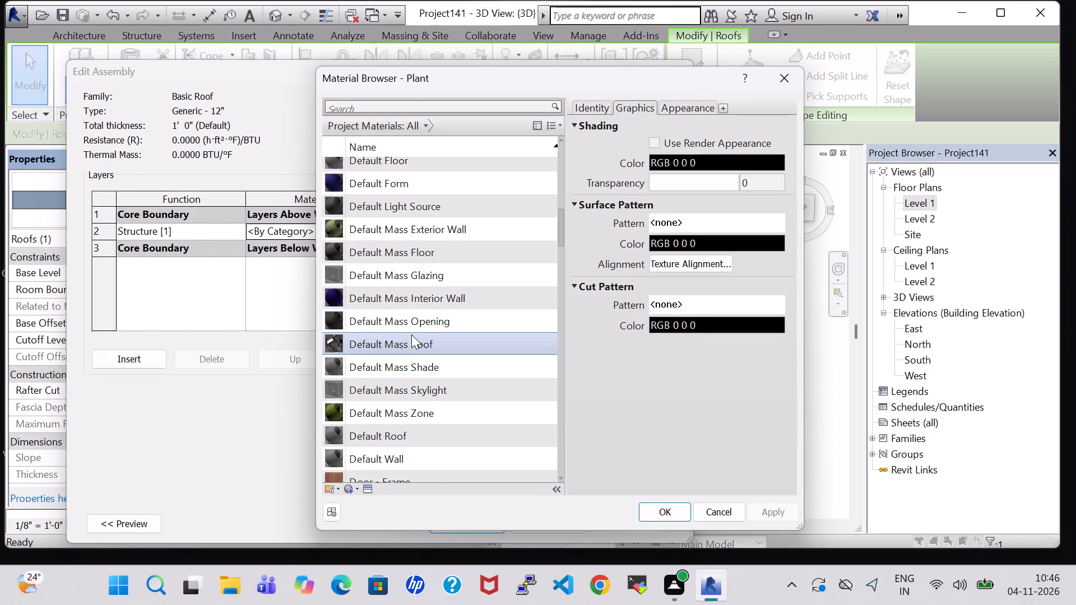
scroll(411, 334, "up", 7)
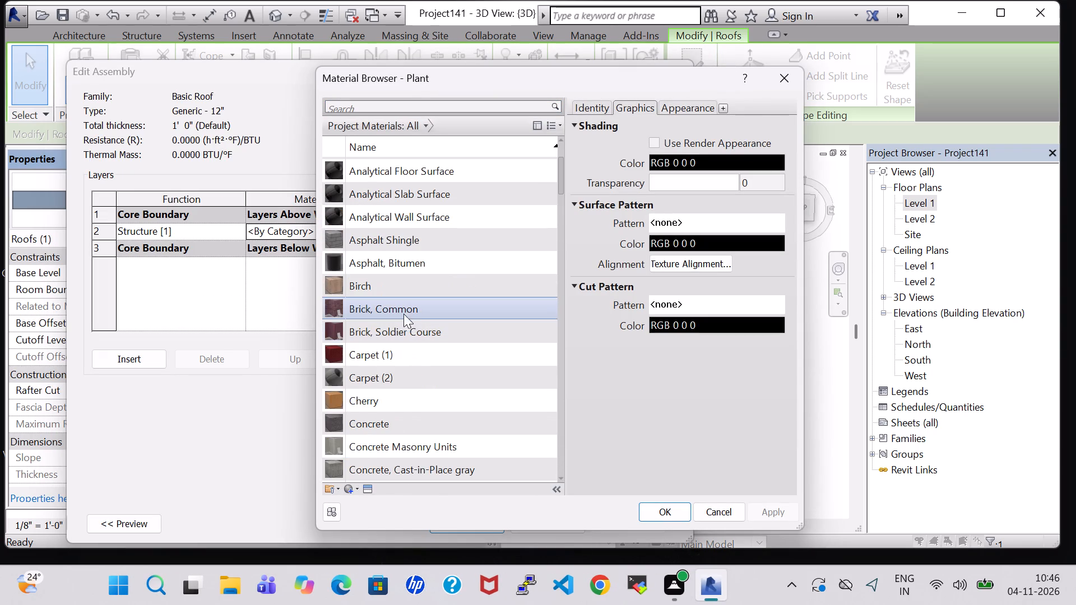
left_click(402, 309)
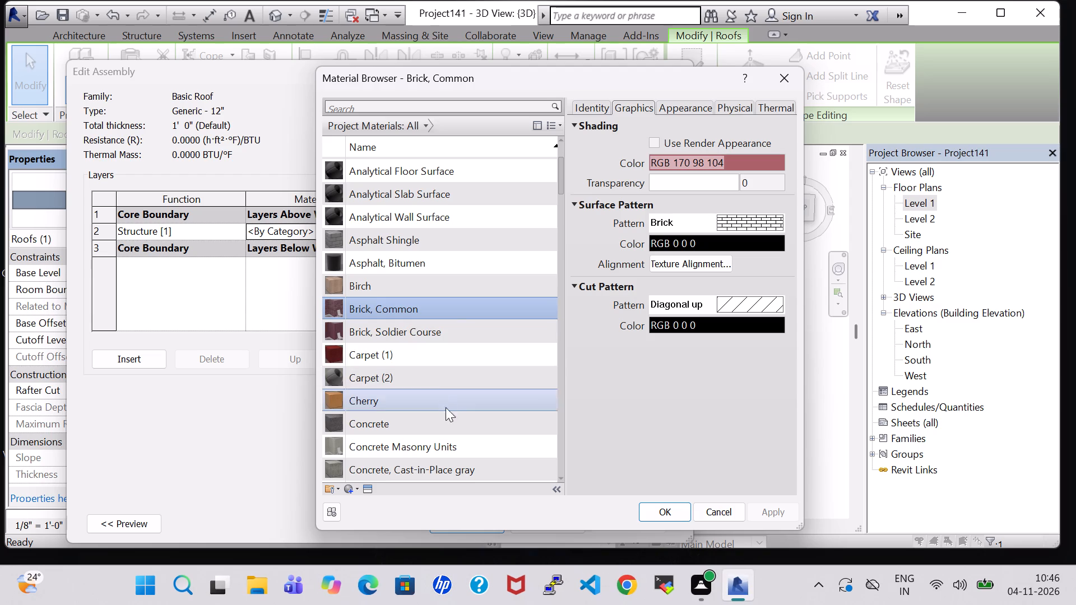
left_click(414, 329)
left_click(683, 509)
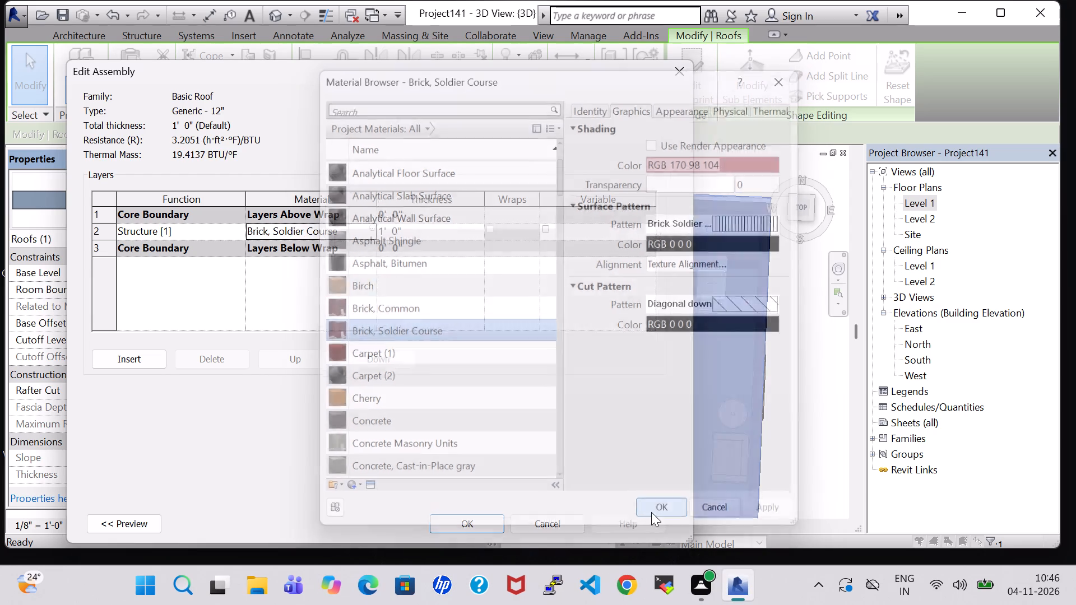
left_click(463, 524)
left_click(465, 523)
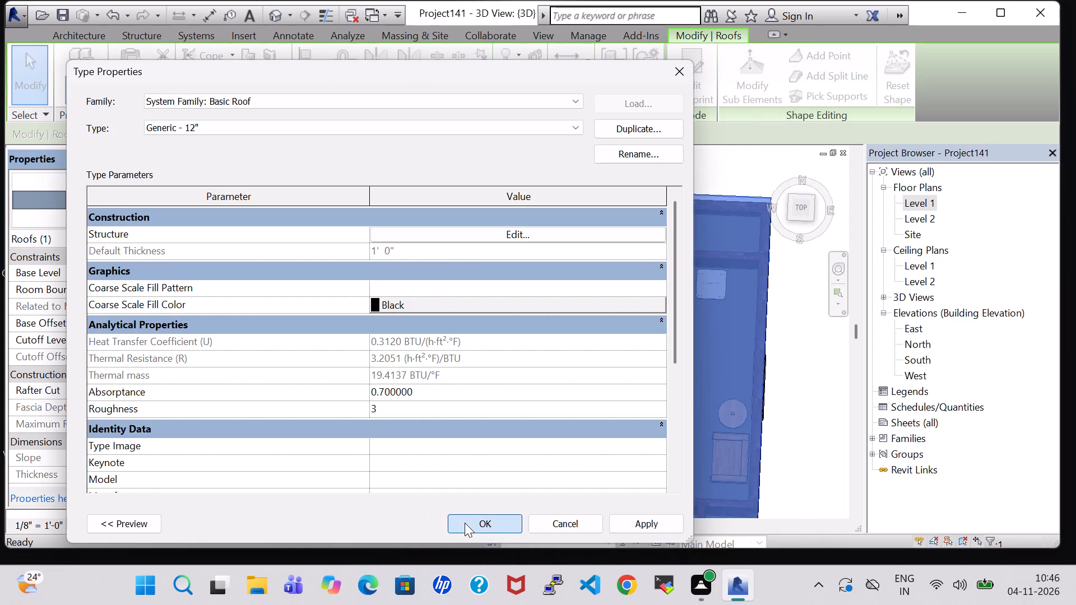
left_click(796, 403)
Examine the roofed house in 3D from above and from the front, including the roof surface, front walls and gate.
scroll(796, 403, "down", 4)
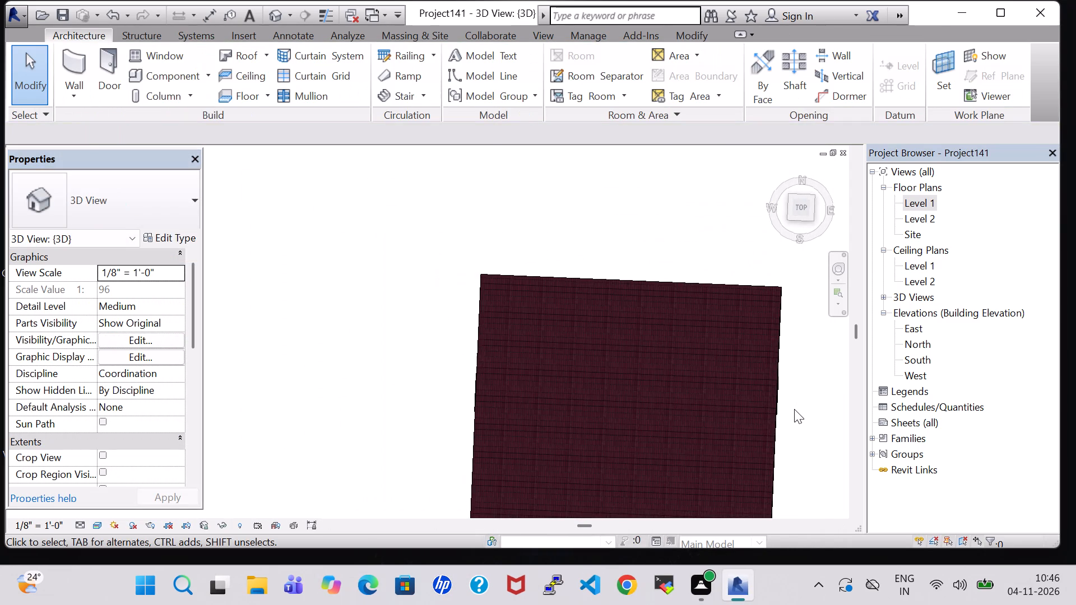
middle_click_drag(792, 410, 772, 330)
middle_click_drag(644, 444, 629, 359)
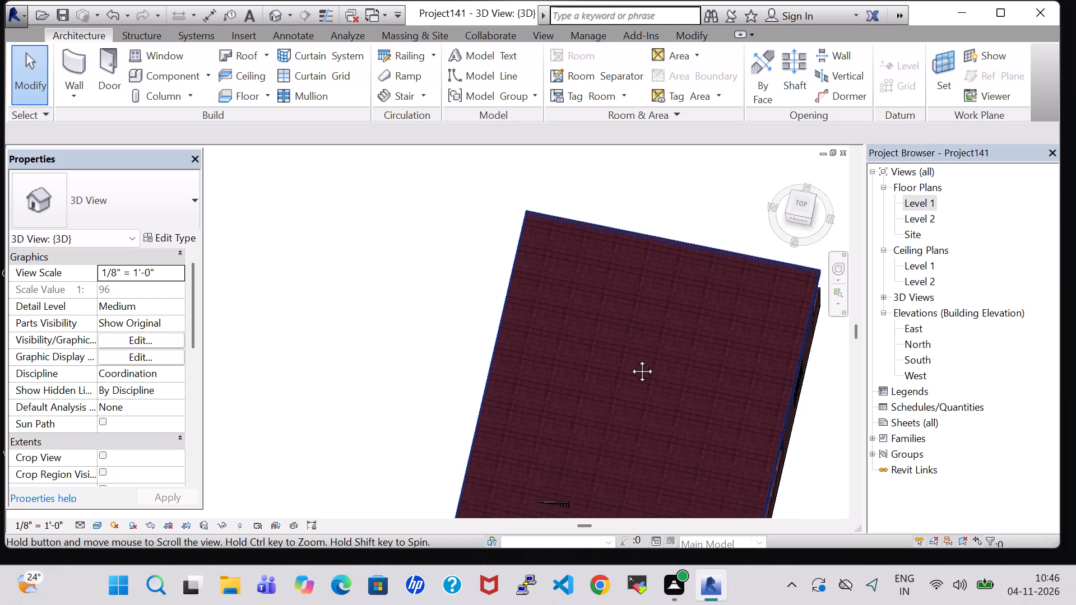
middle_click_drag(629, 359, 546, 271)
middle_click_drag(685, 415, 693, 281)
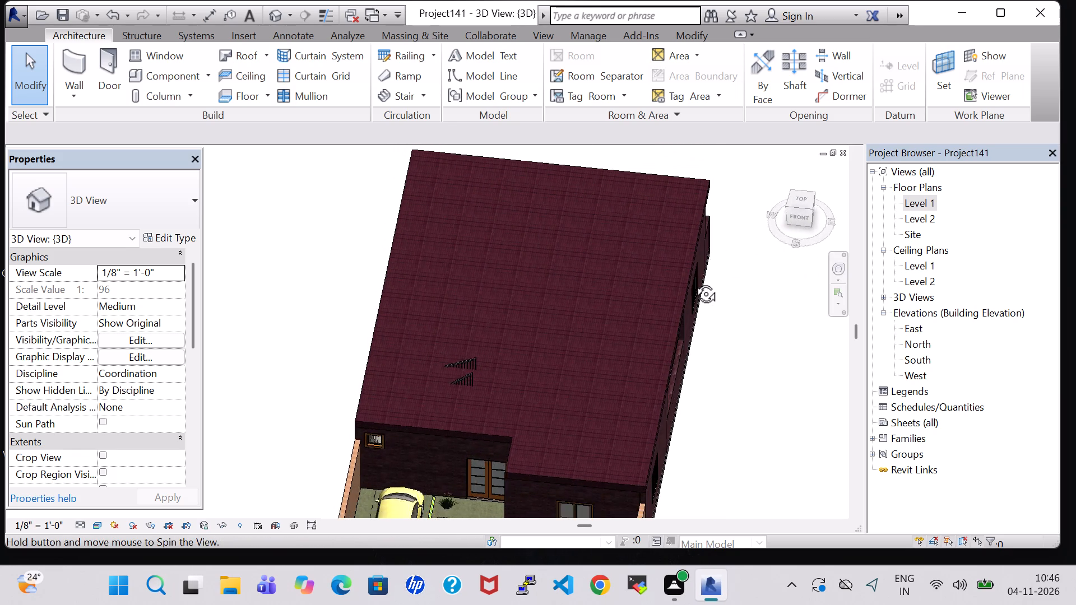
middle_click_drag(693, 281, 694, 266)
middle_click_drag(683, 365, 704, 274)
middle_click_drag(700, 394, 669, 346)
middle_click_drag(548, 301, 554, 343, "shift")
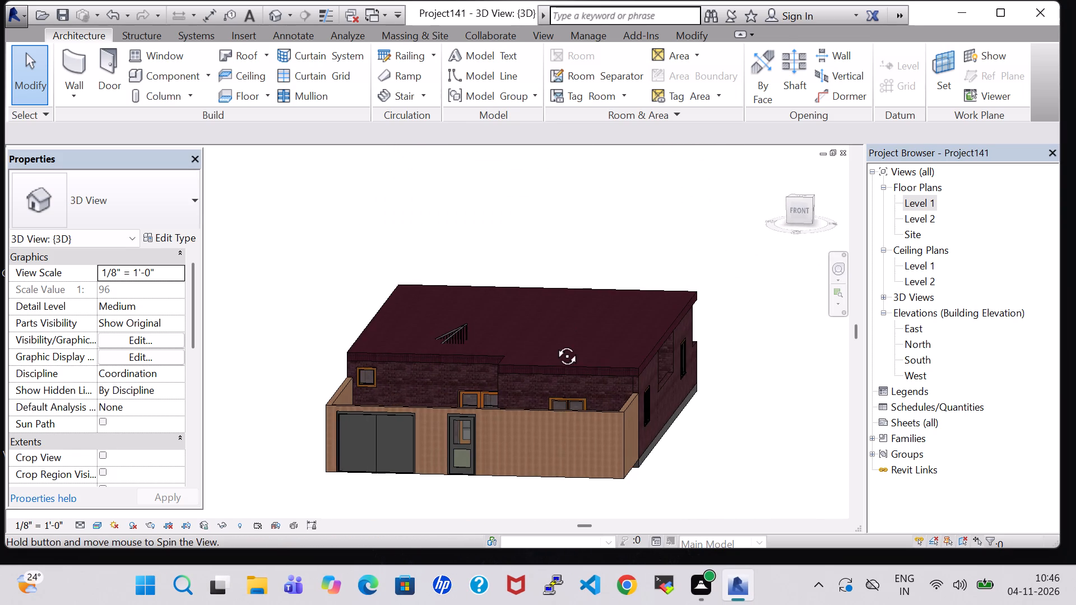
middle_click_drag(554, 343, 561, 358, "shift")
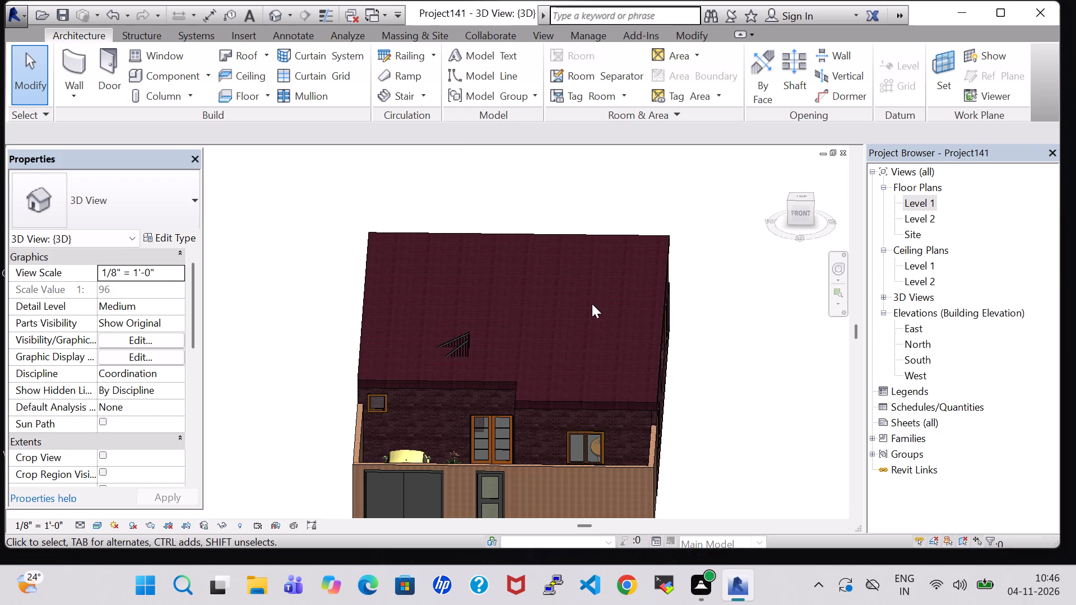
middle_click_drag(699, 323, 708, 357)
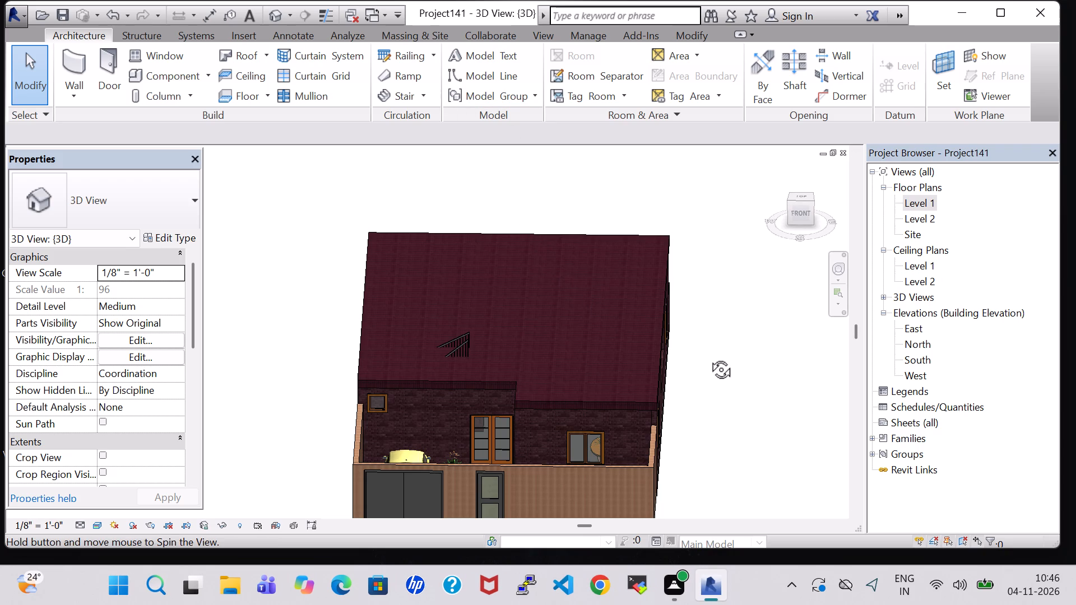
middle_click_drag(708, 357, 708, 381)
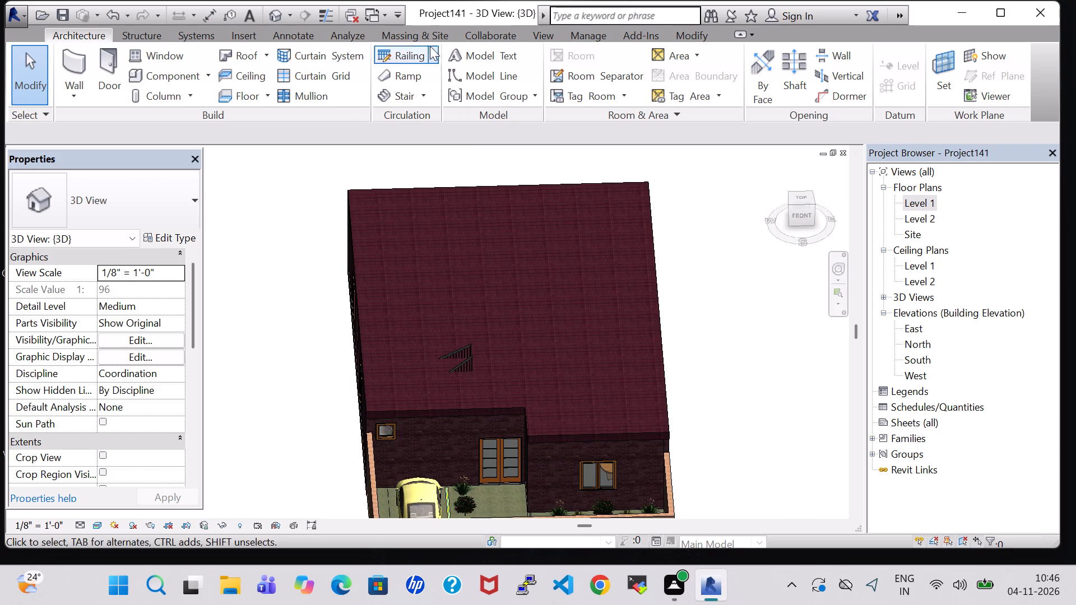
In the Level 1 plan, start a Handrail - Rectangular railing and draw its rear path line along the rear wall centreline, corner to corner.
left_click(416, 53)
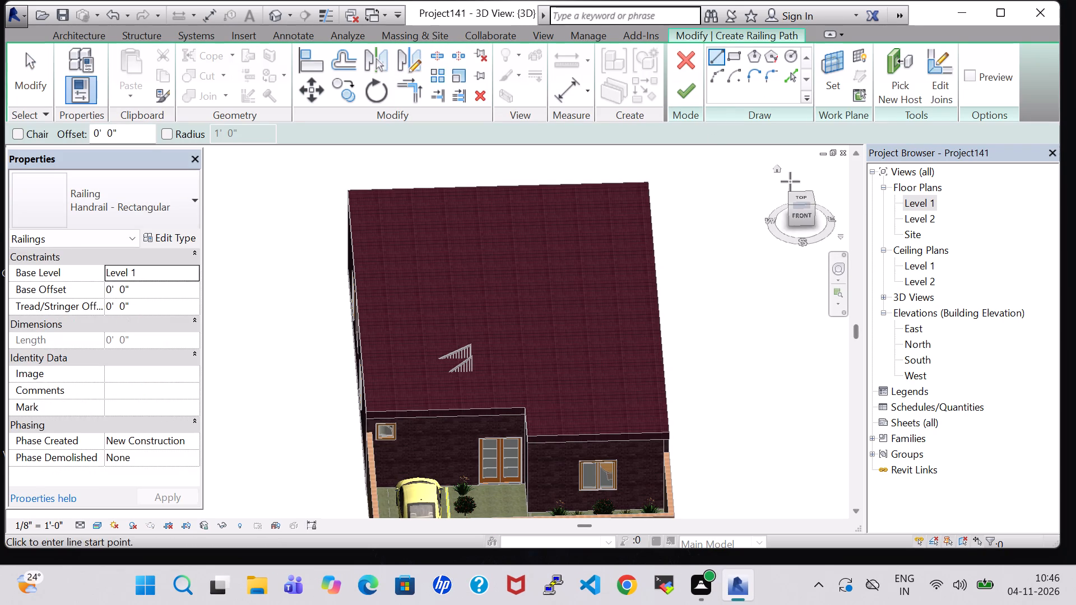
double_click(908, 201)
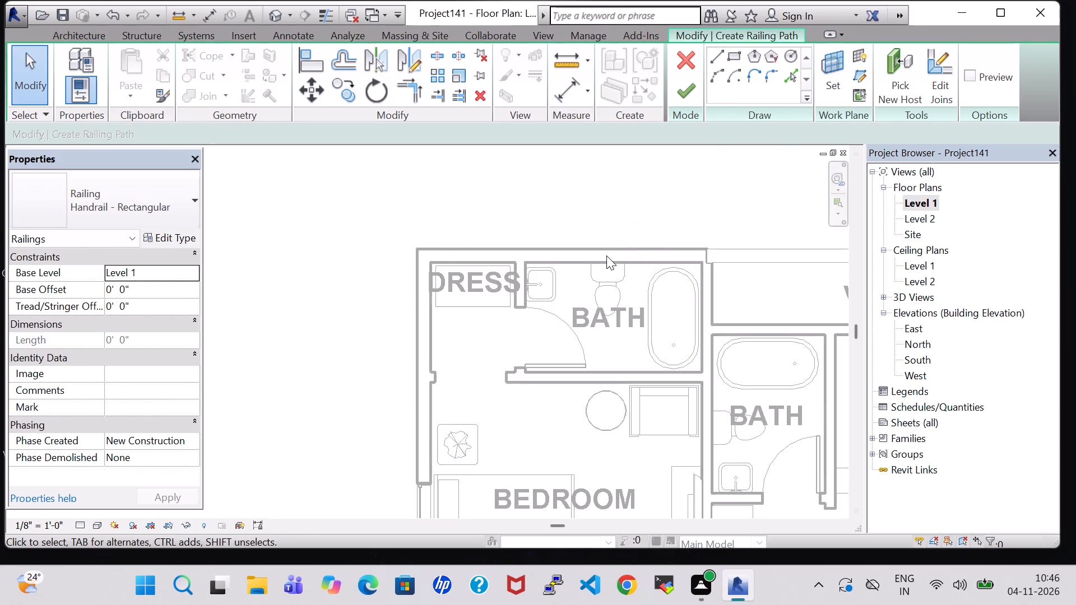
scroll(606, 256, "down", 2)
left_click(718, 58)
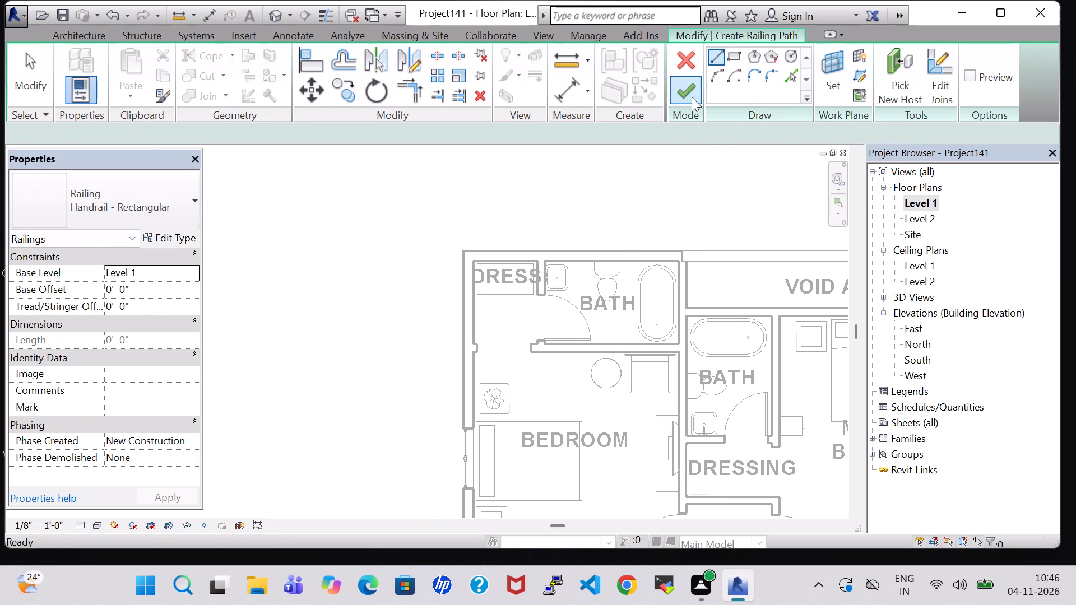
middle_click_drag(657, 167, 509, 199)
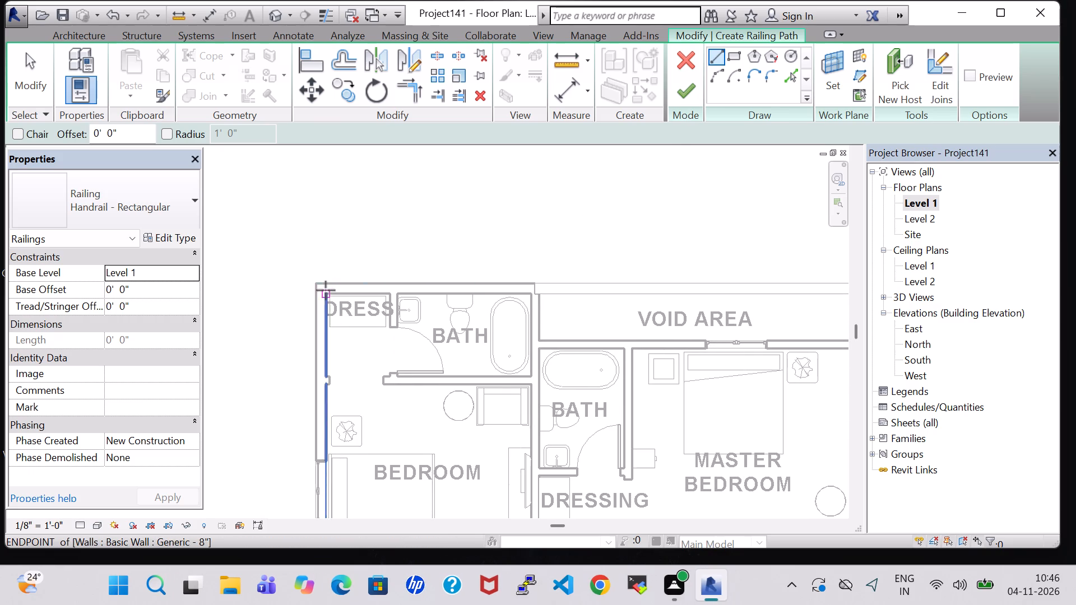
scroll(321, 290, "up", 8)
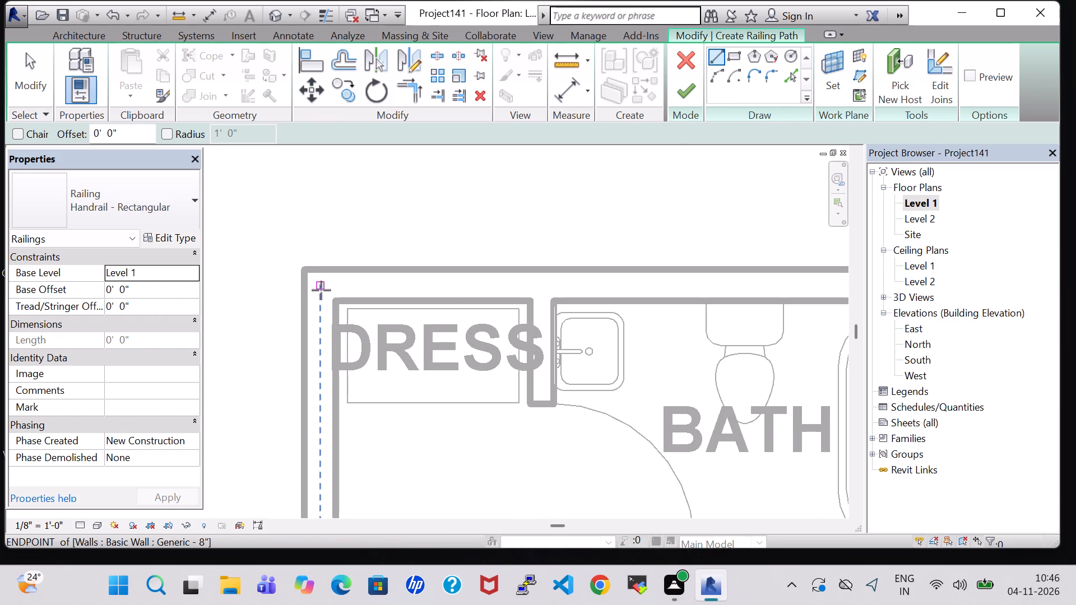
left_click(321, 287)
middle_click_drag(681, 291, 273, 325)
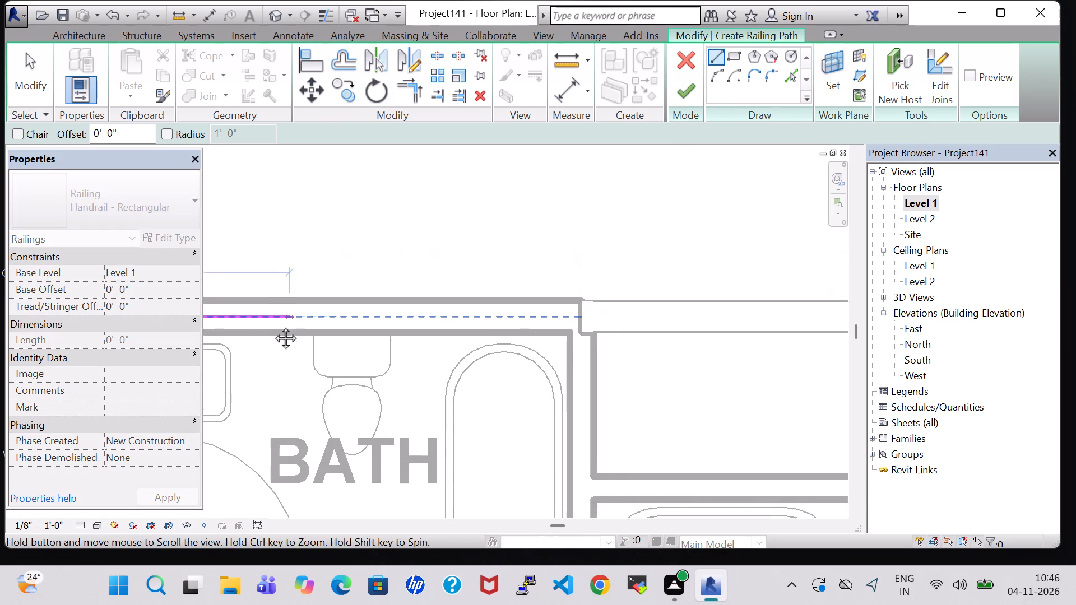
middle_click_drag(273, 325, 270, 326)
middle_click_drag(689, 332, 314, 348)
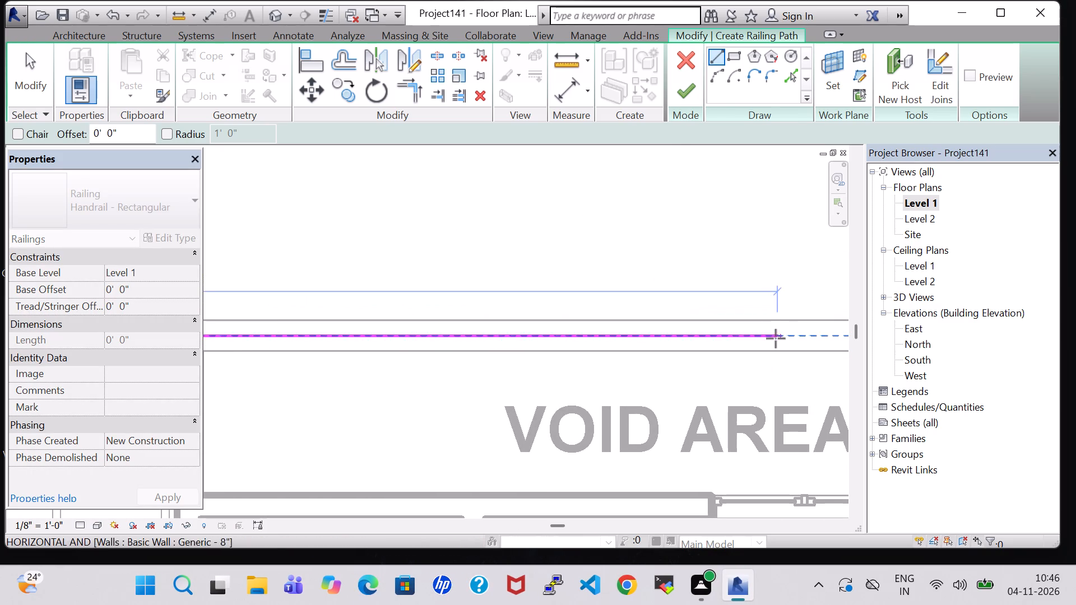
middle_click_drag(776, 338, 256, 341)
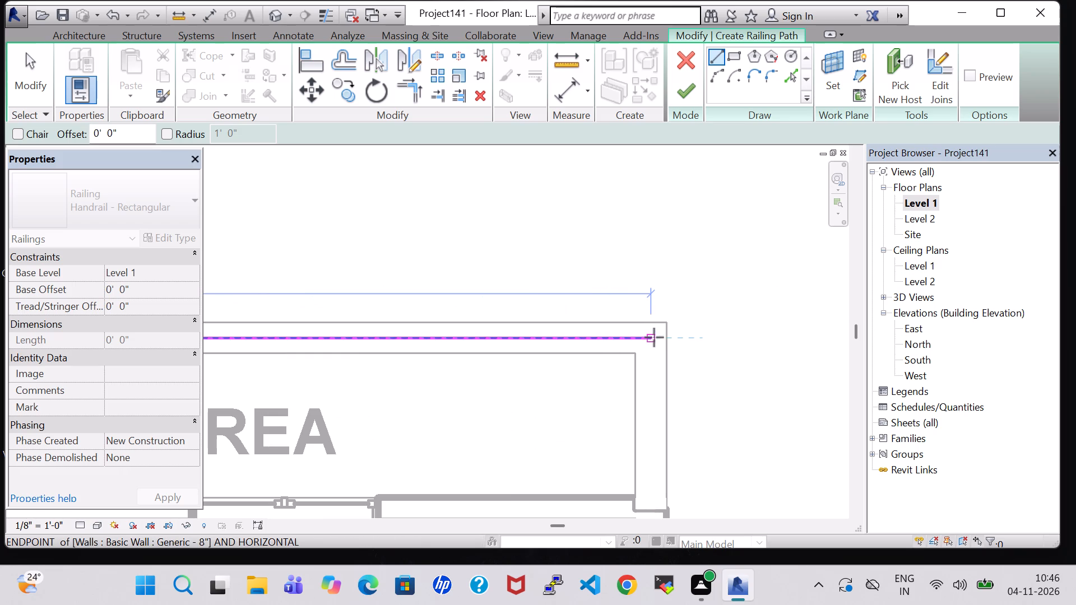
left_click(651, 337)
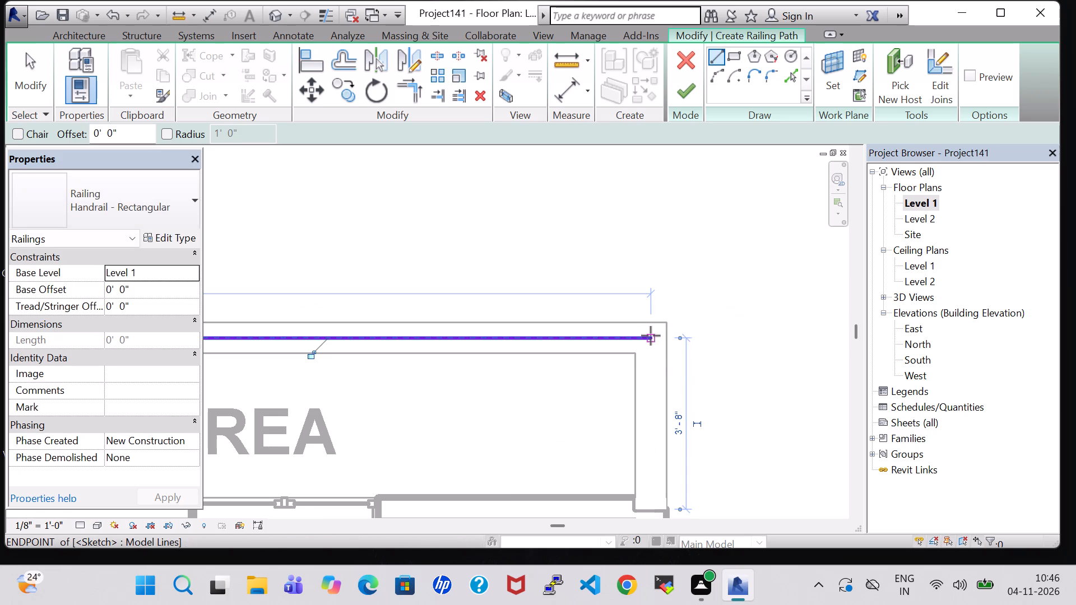
Draw the railing's side path line from the rear corner along the master bedroom and drawing room outer wall to the front boundary corner.
left_click(651, 341)
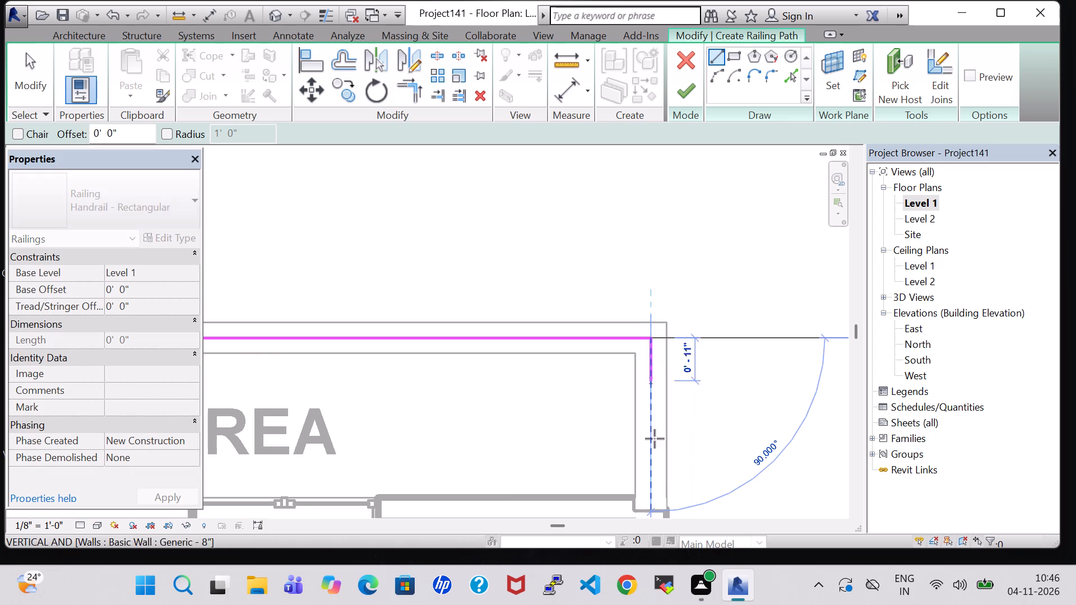
middle_click_drag(656, 488, 645, 262)
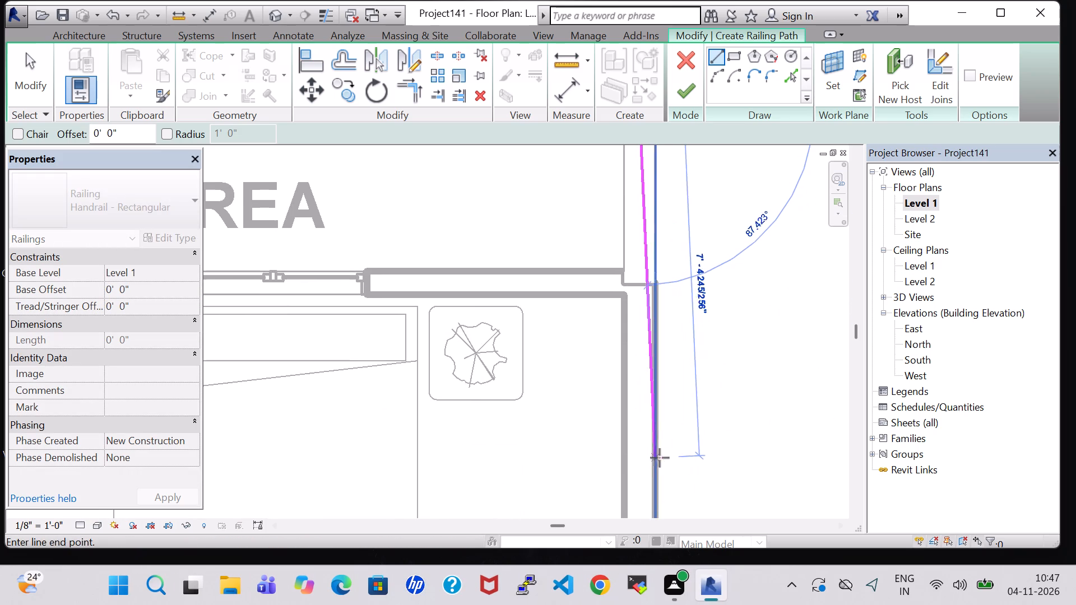
middle_click_drag(646, 477, 582, 206)
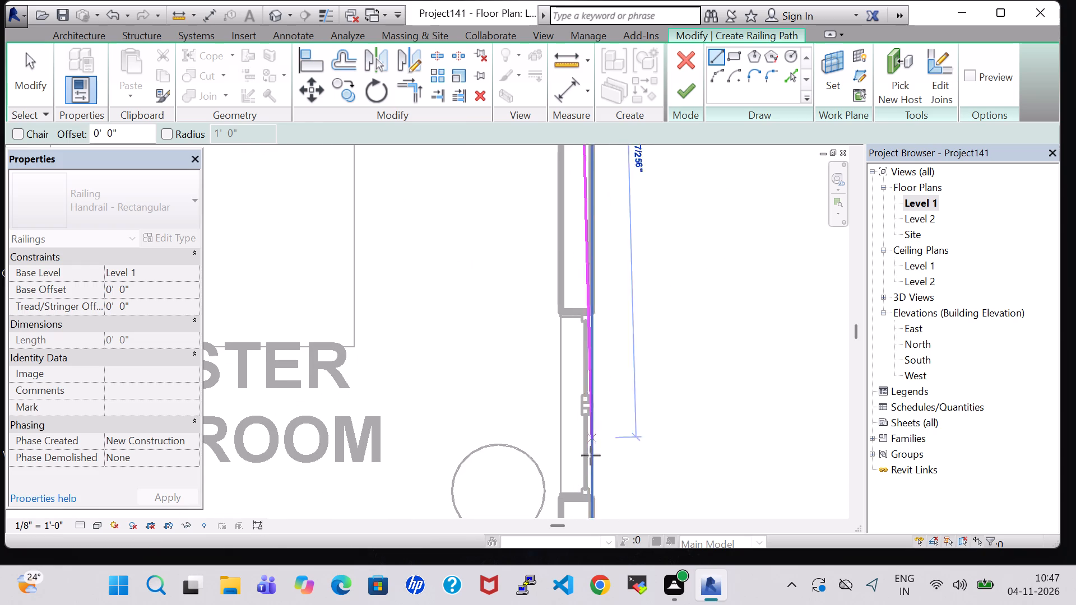
middle_click_drag(583, 482, 577, 233)
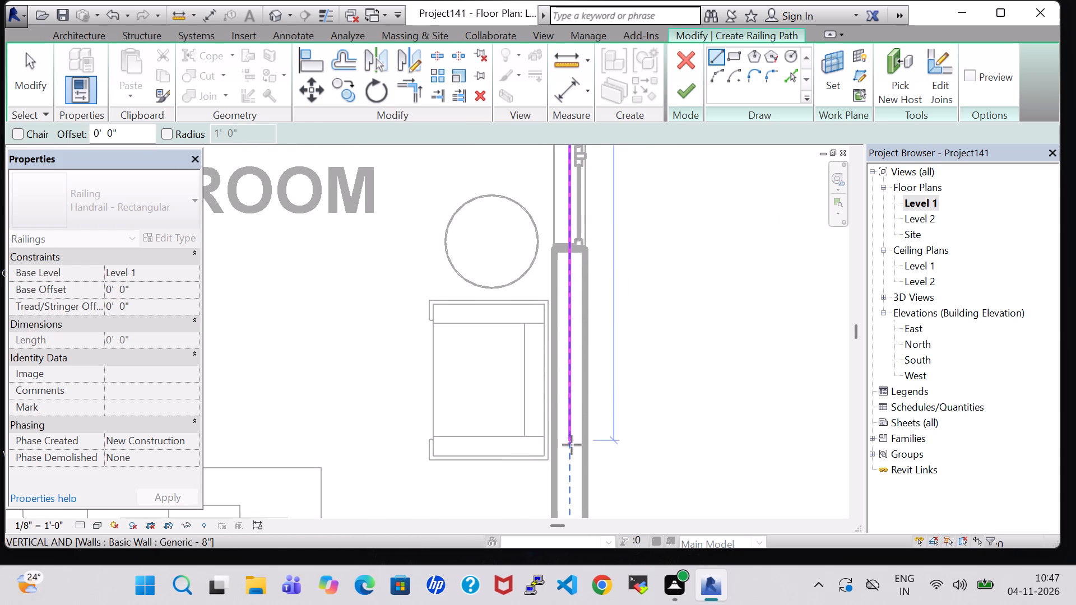
middle_click_drag(572, 445, 577, 195)
middle_click_drag(576, 455, 588, 188)
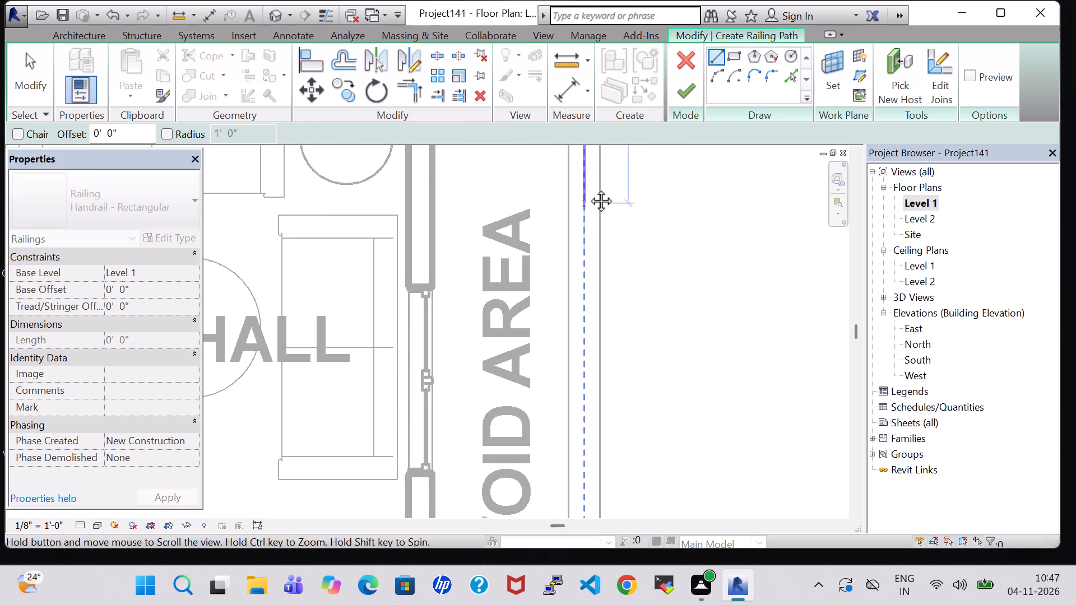
middle_click_drag(588, 188, 589, 175)
middle_click_drag(597, 409, 614, 157)
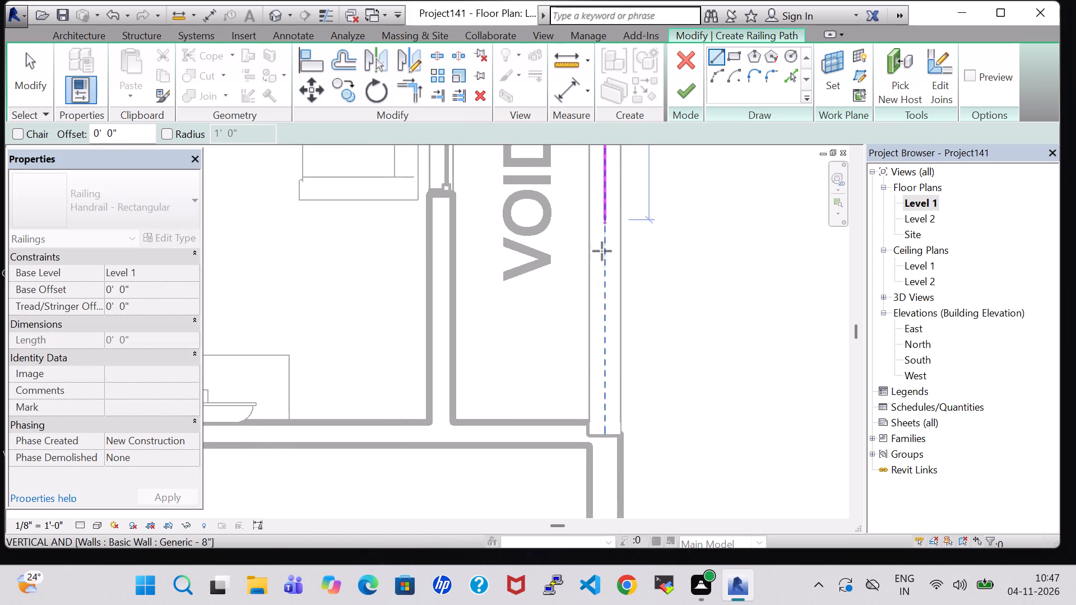
middle_click_drag(606, 457, 660, 112)
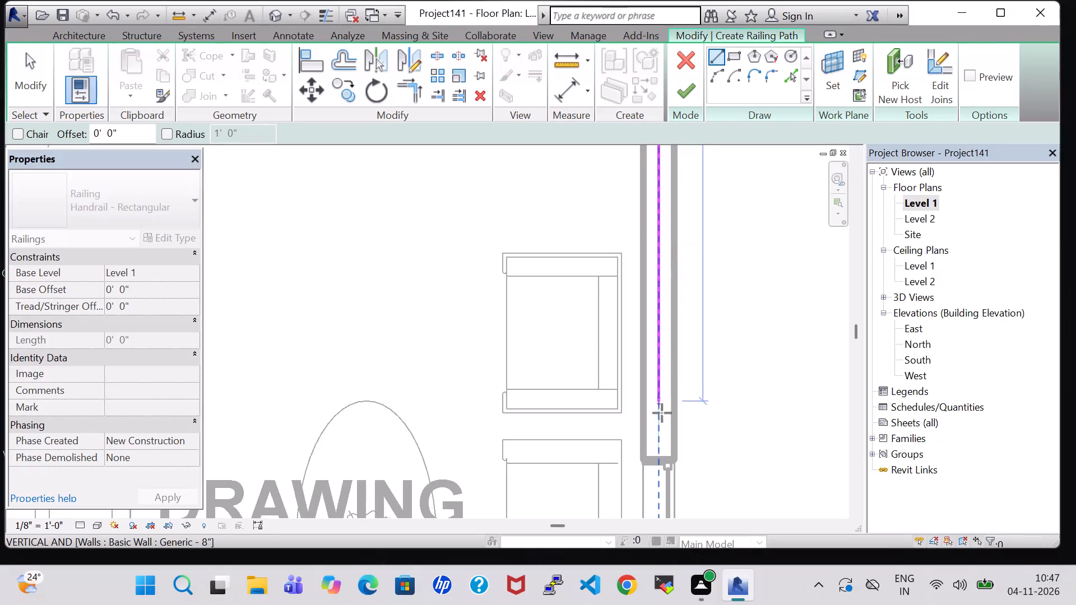
middle_click_drag(655, 436, 640, 93)
middle_click_drag(651, 389, 654, 145)
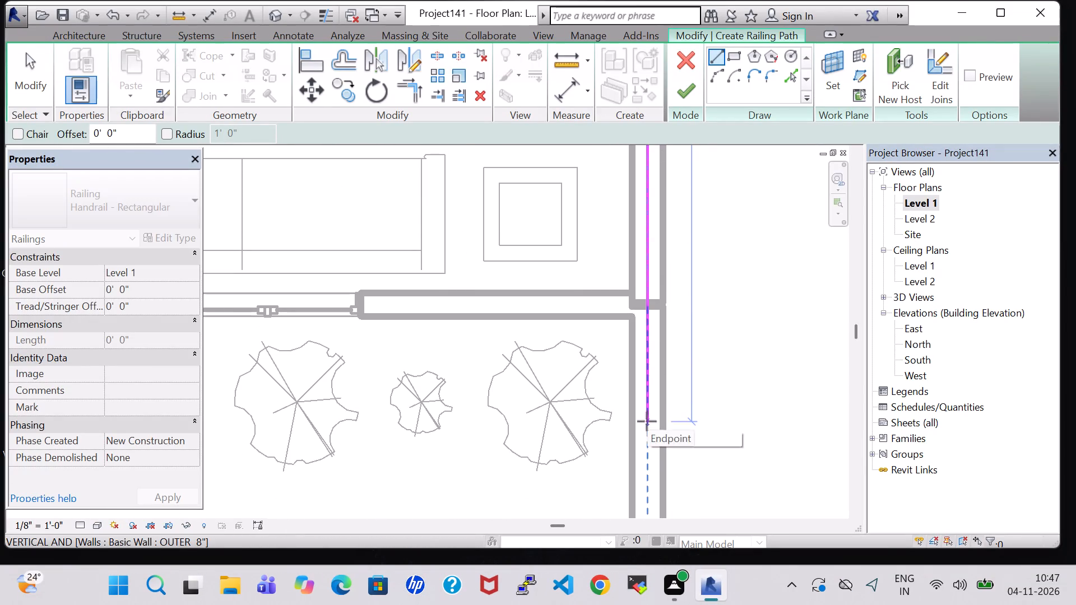
middle_click_drag(646, 421, 653, 168)
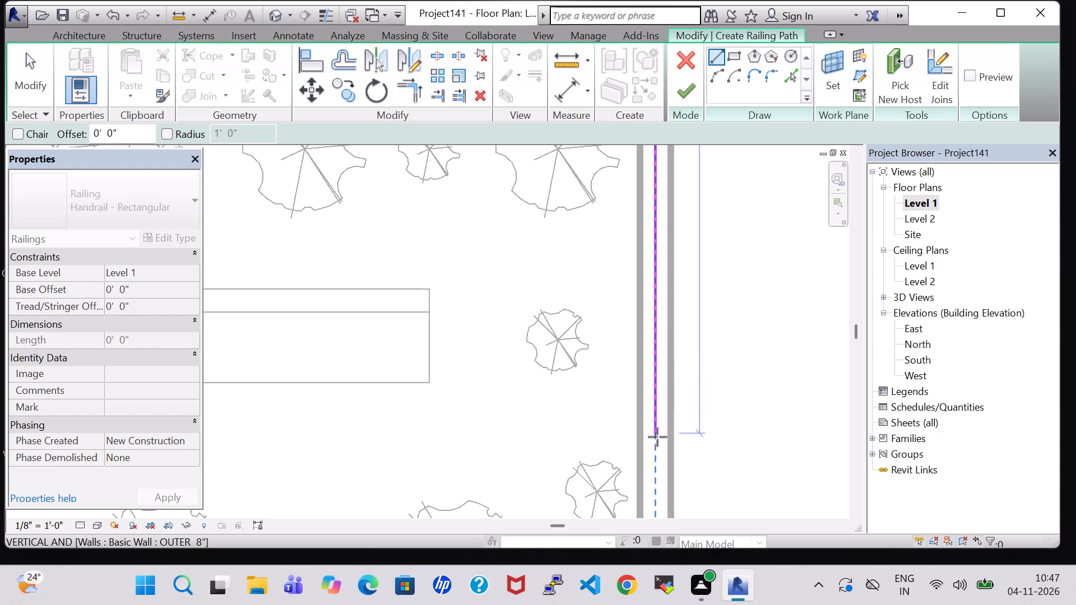
middle_click_drag(653, 446, 667, 83)
left_click(670, 296)
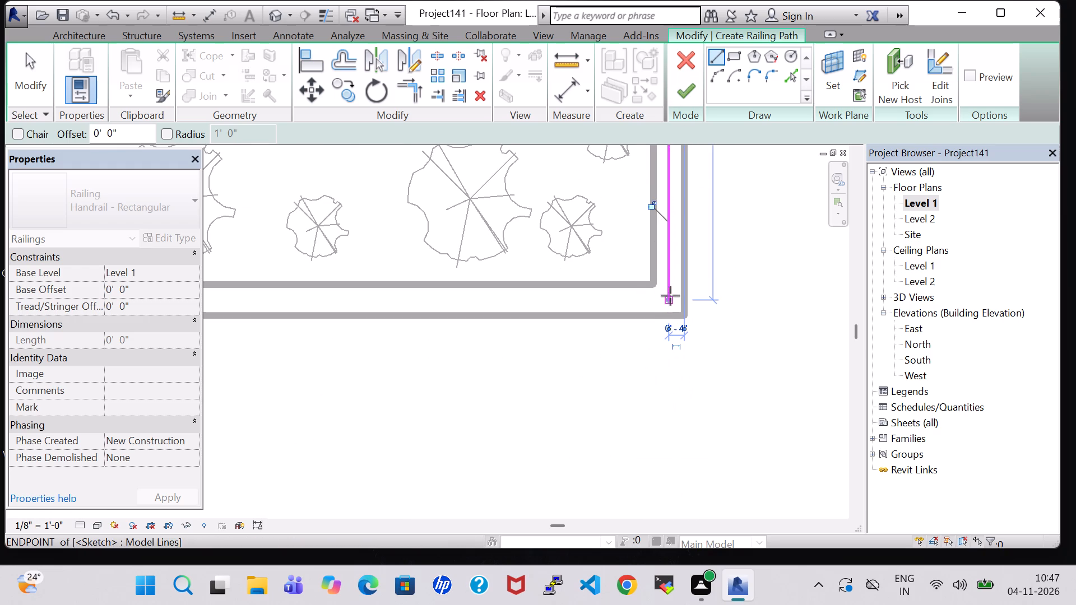
left_click(667, 300)
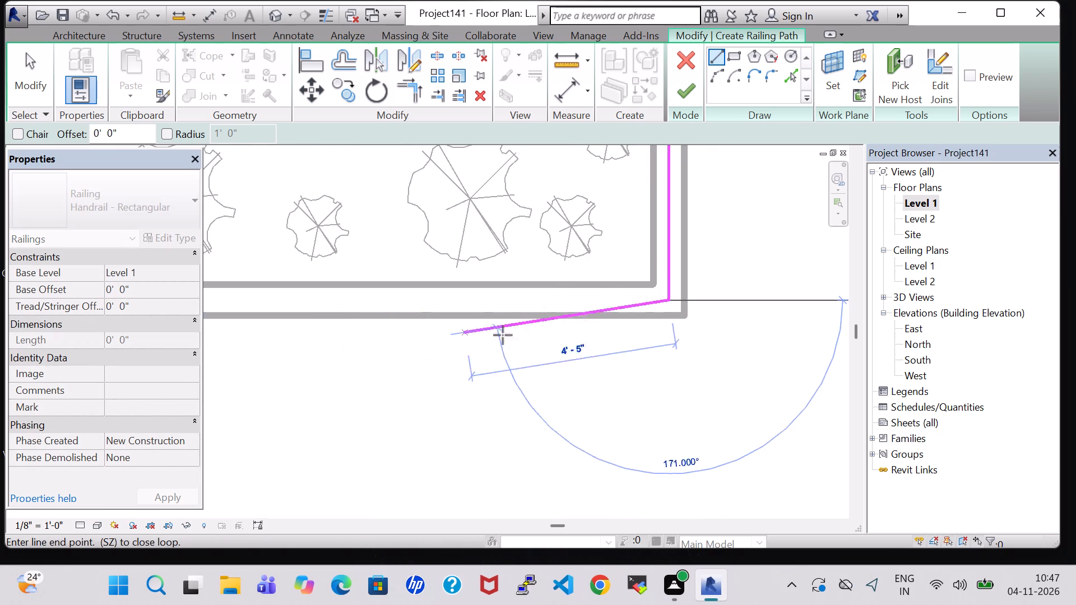
key("Escape")
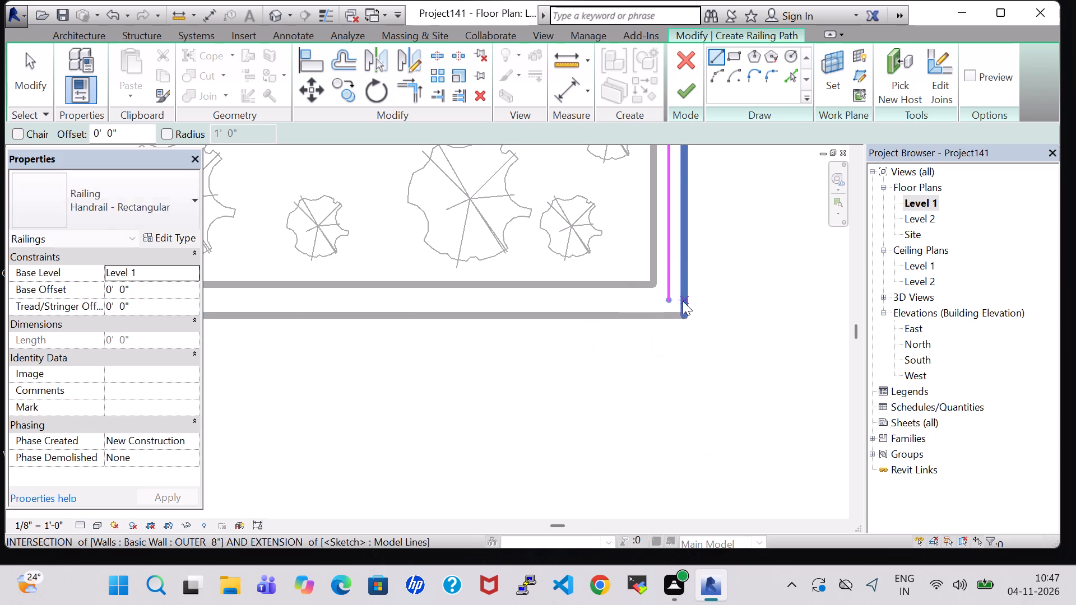
key("Escape")
Shorten the side path line to about 51' 11 1/2", ending on the centreline of the drawing room's front wall.
left_click(666, 299)
left_click_drag(670, 300, 671, 207)
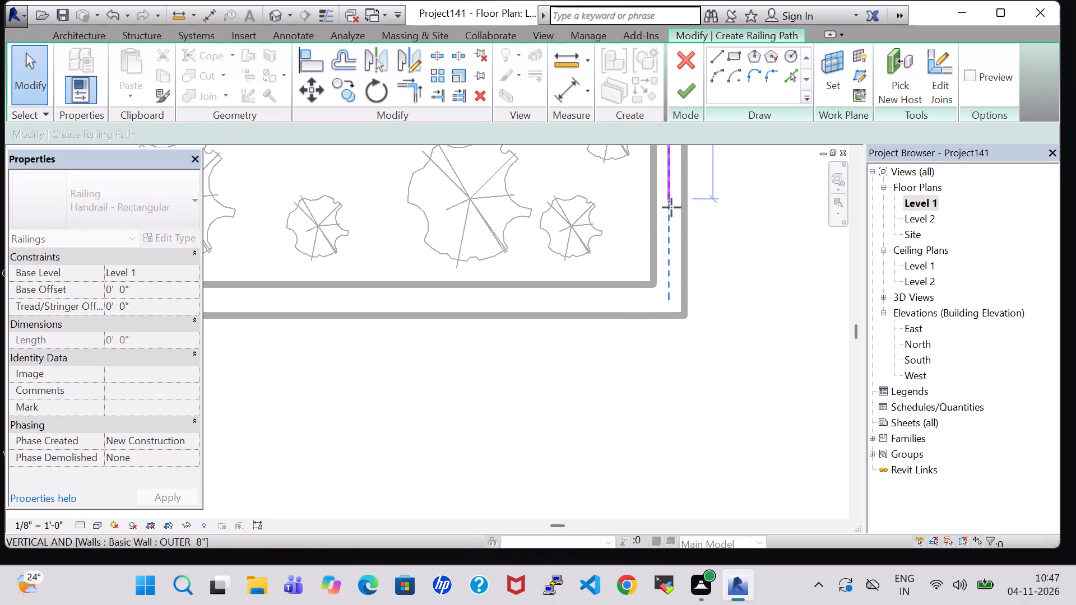
left_click_drag(671, 207, 661, 190)
middle_click_drag(675, 171, 676, 384)
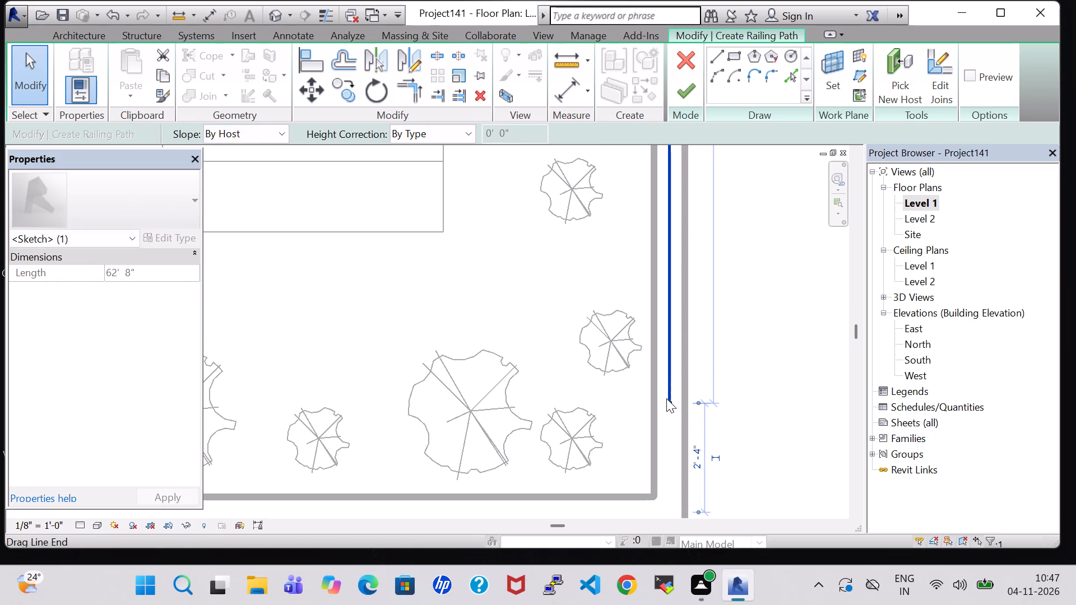
left_click_drag(669, 402, 676, 192)
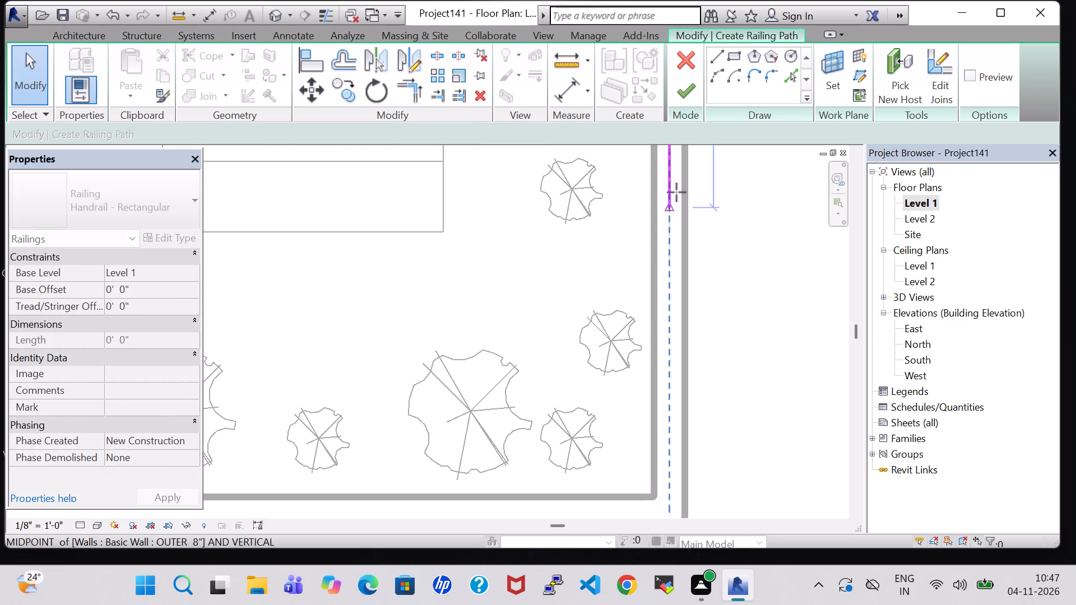
left_click_drag(676, 192, 676, 187)
middle_click_drag(670, 183, 692, 388)
left_click_drag(691, 392, 679, 287)
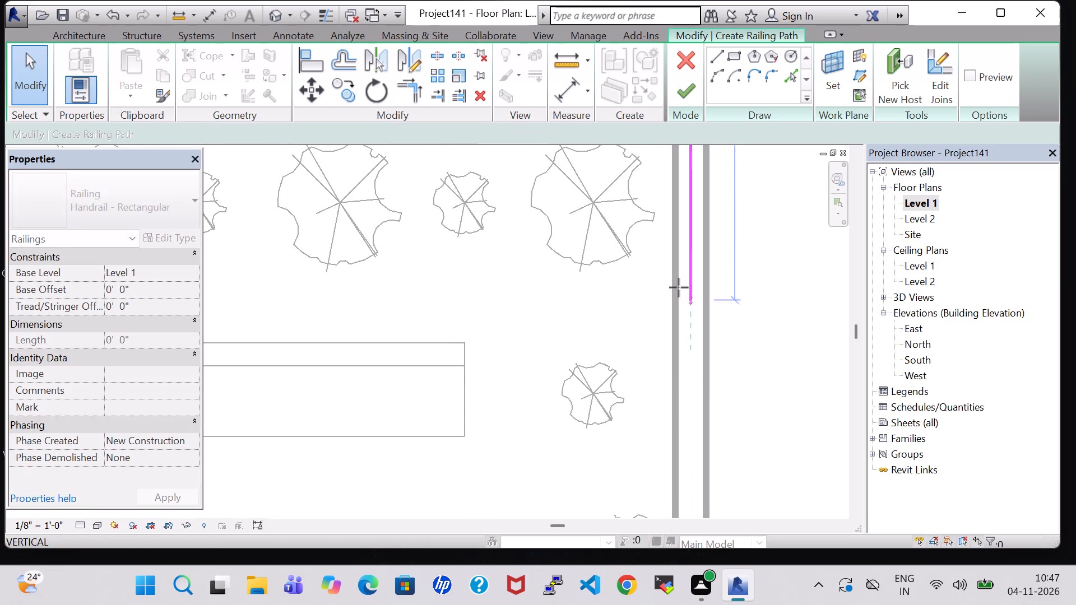
left_click_drag(679, 287, 682, 187)
middle_click_drag(680, 185, 683, 441)
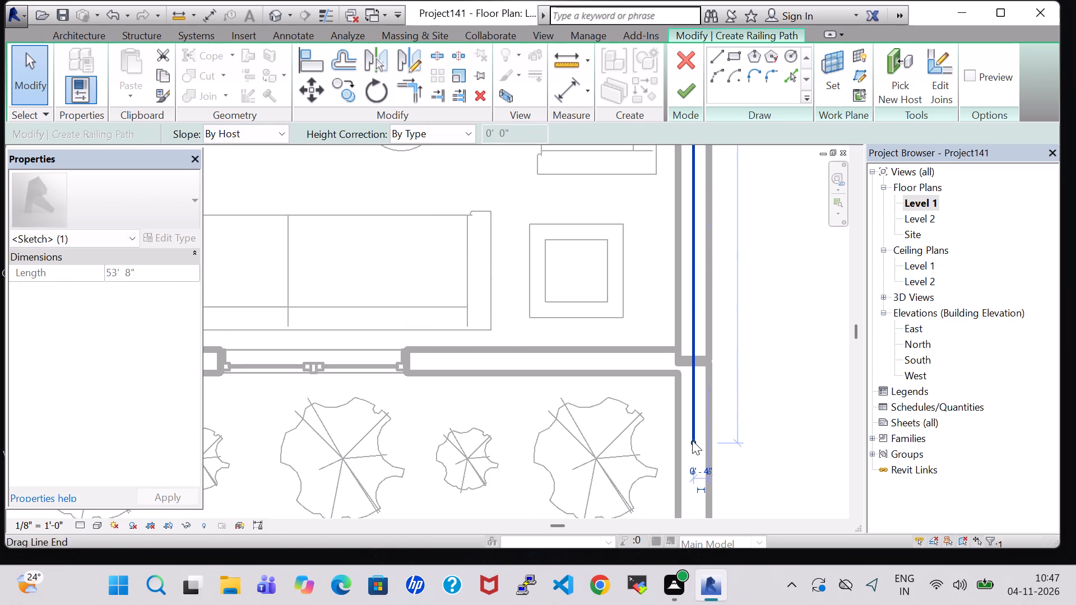
left_click_drag(692, 440, 696, 364)
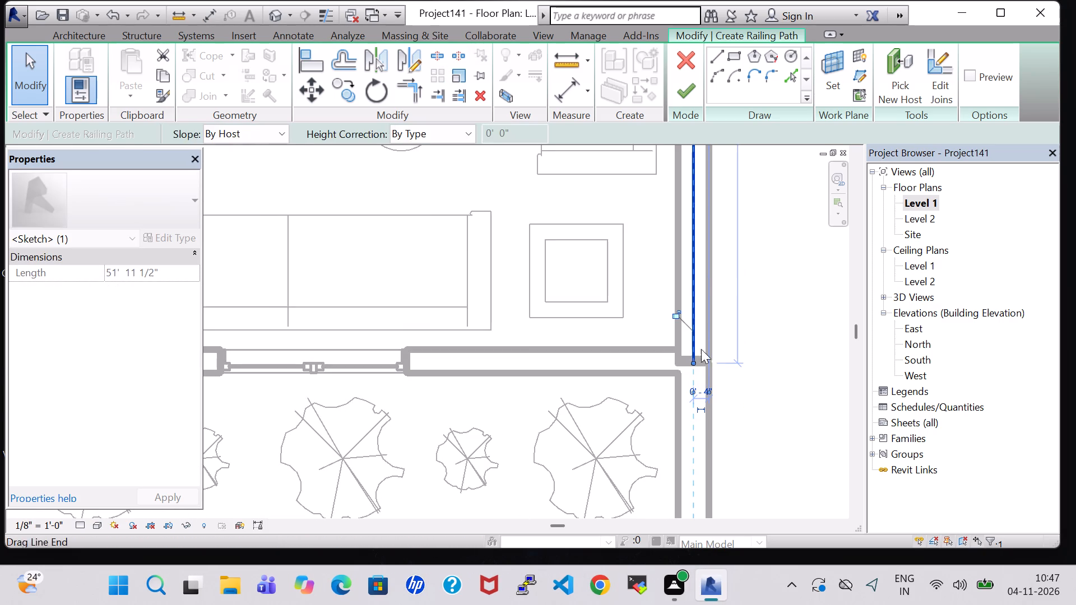
Draw path lines about 16' 2" along the drawing room's front wall and about 6' 0" back along its porch-side wall.
left_click(714, 58)
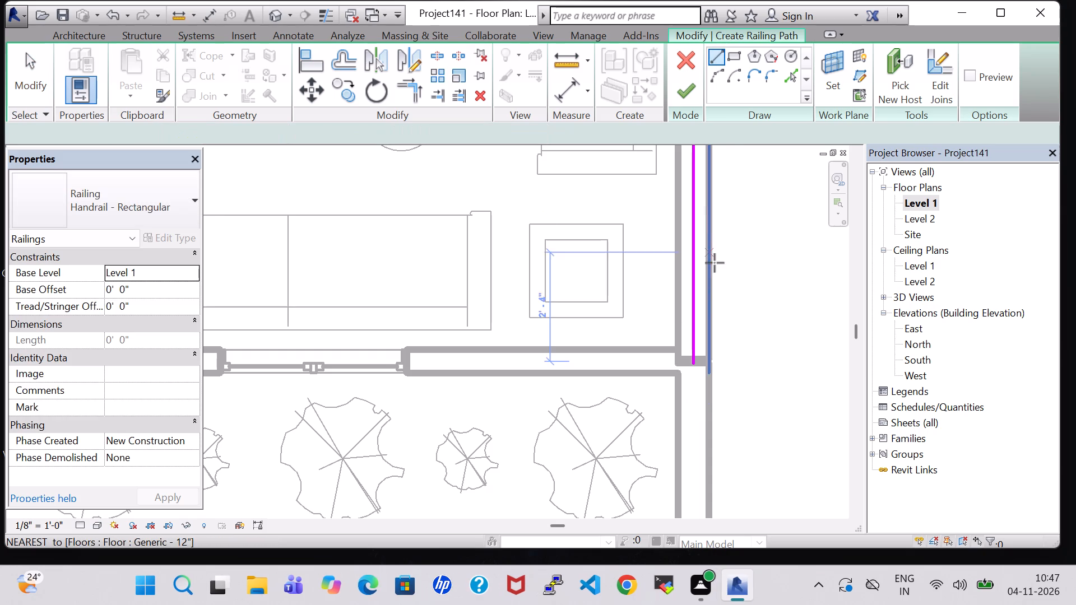
left_click(695, 361)
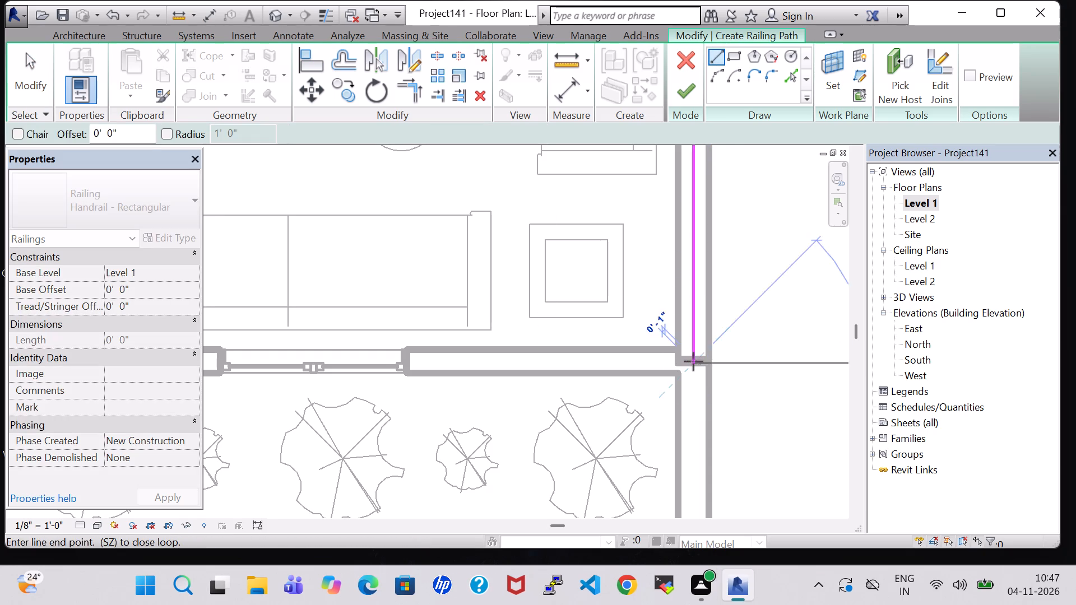
middle_click_drag(301, 367, 947, 392)
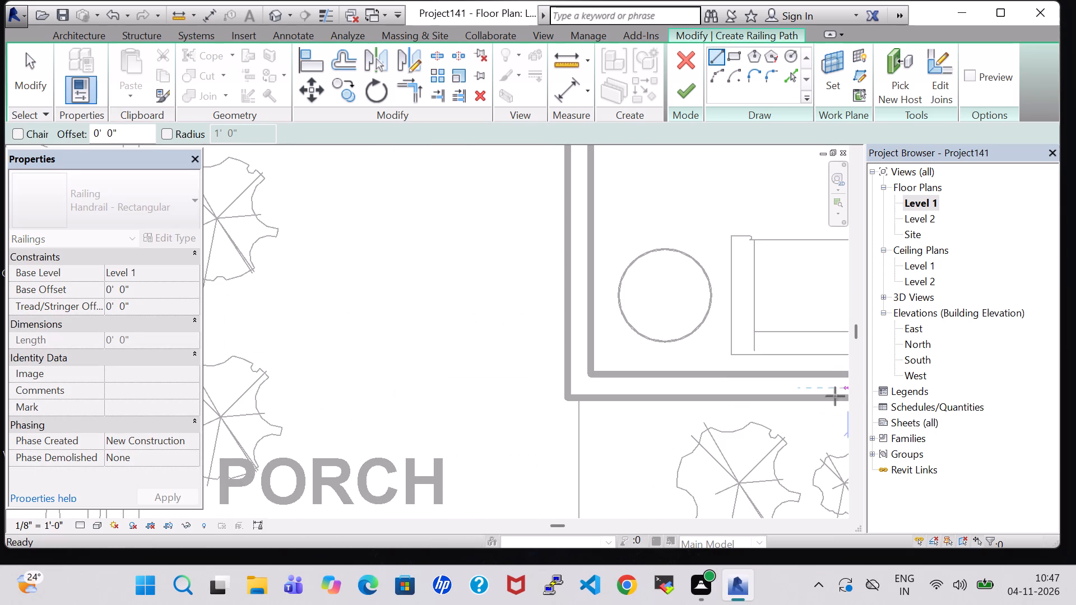
scroll(582, 386, "down", 5)
left_click(582, 386)
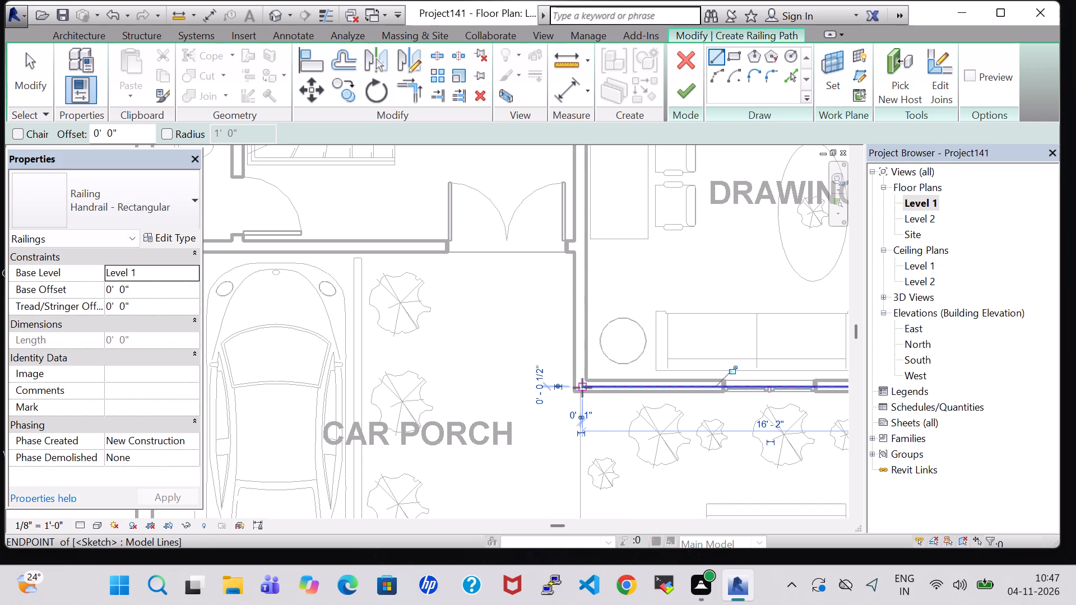
left_click(582, 388)
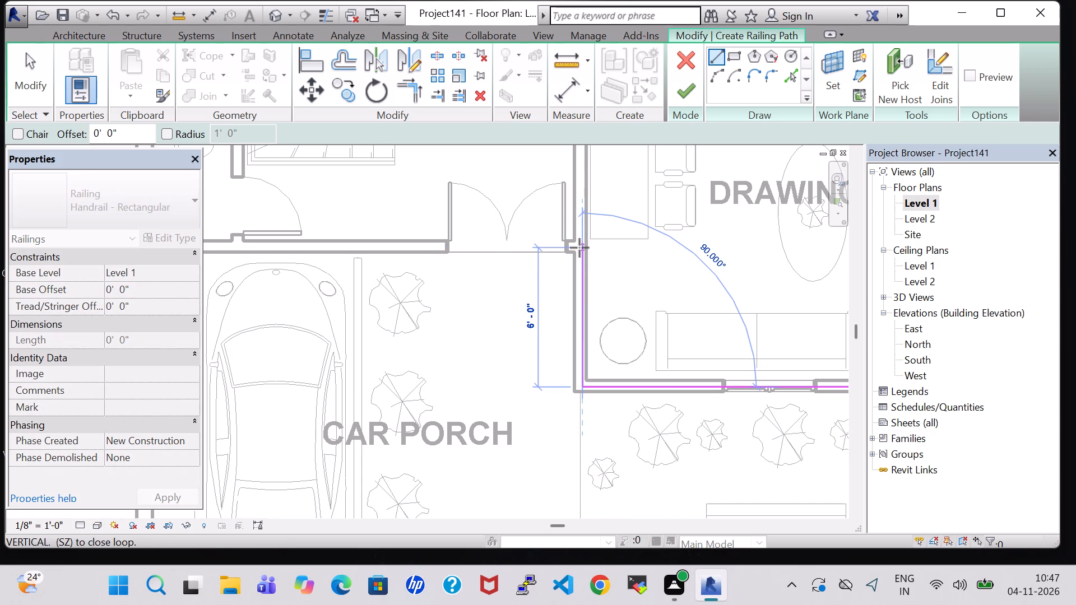
left_click(579, 248)
Draw a path line about 18' 11" along the wall behind the car porch to the opposite outer wall's centreline.
left_click(582, 248)
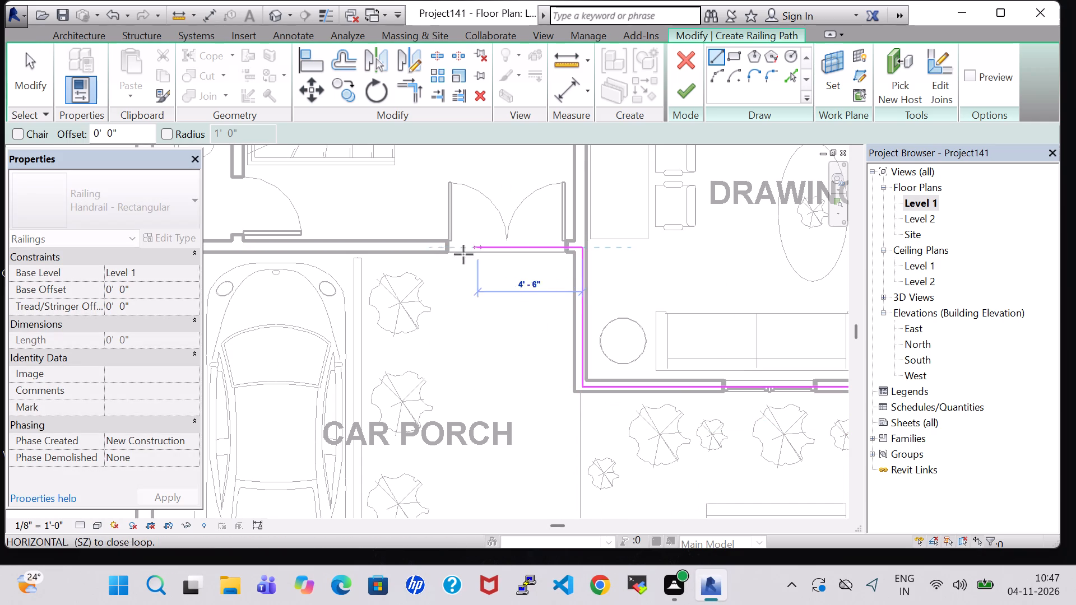
middle_click_drag(340, 253, 583, 259)
scroll(349, 255, "up", 1)
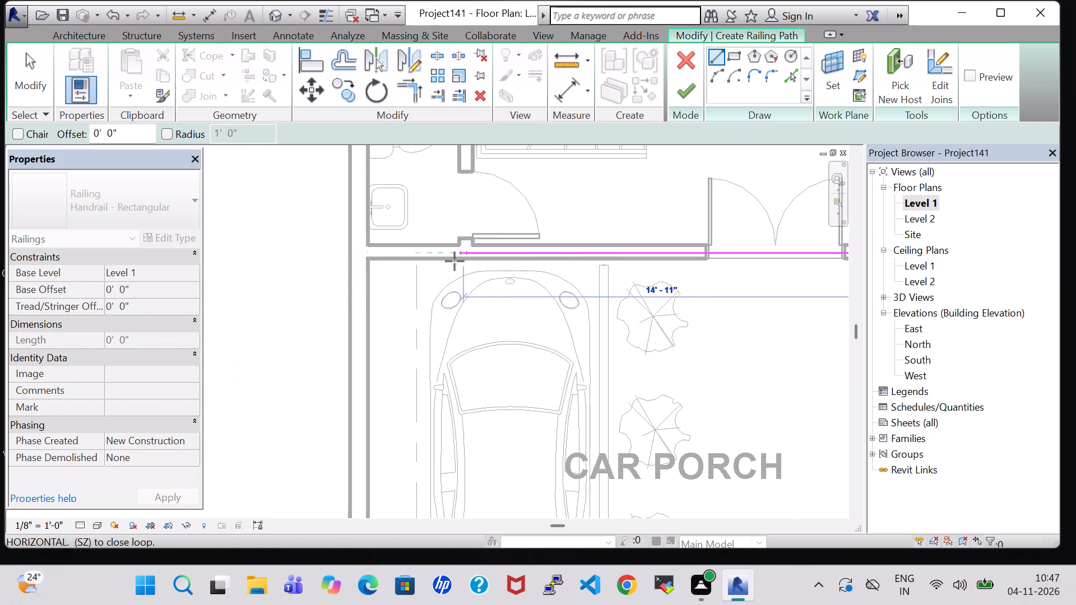
left_click(357, 252)
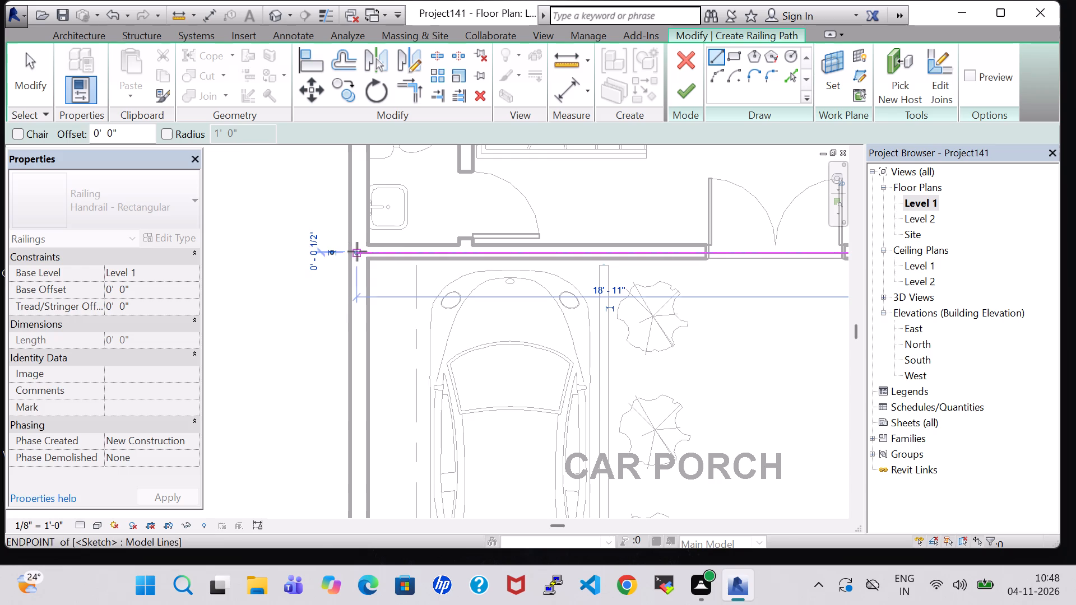
Close the railing path along the kitchen and bedroom outer wall up to the rear corner, and finish the railing.
left_click(356, 254)
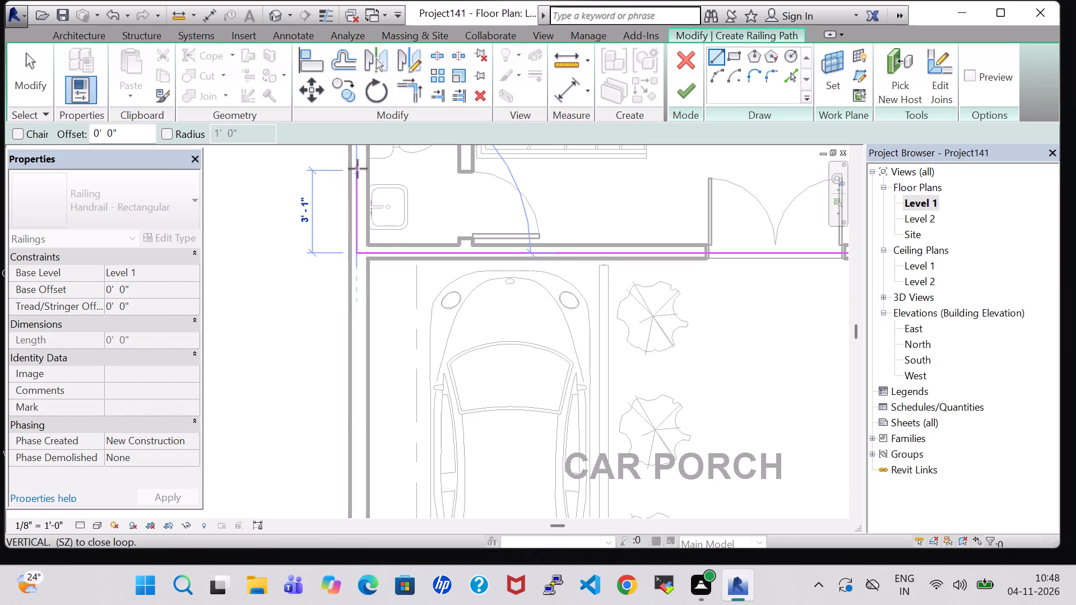
middle_click_drag(358, 166, 356, 518)
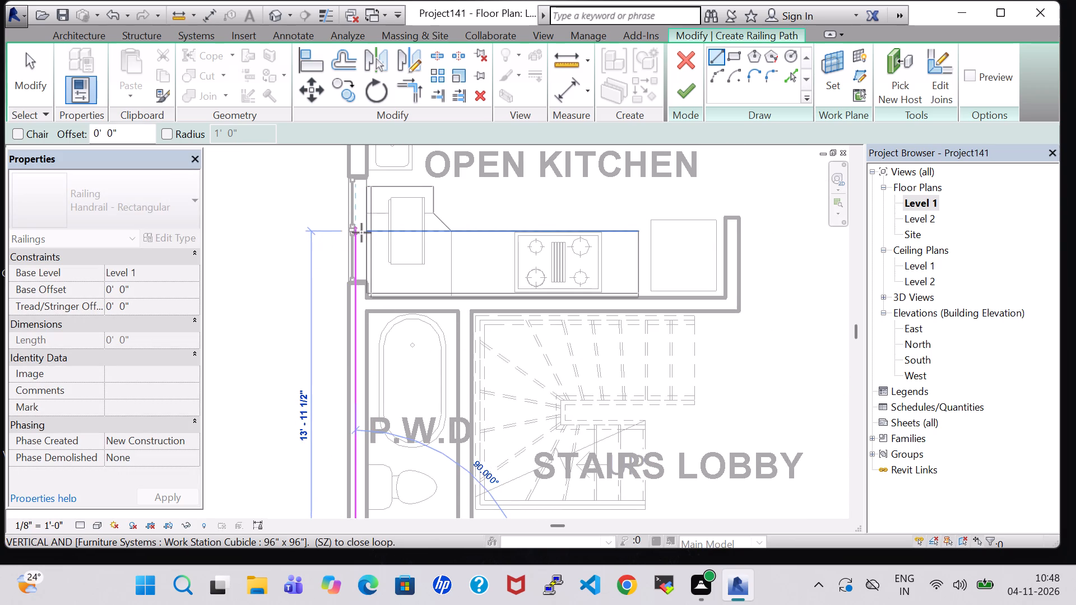
middle_click_drag(361, 232, 345, 507)
middle_click_drag(351, 248, 323, 513)
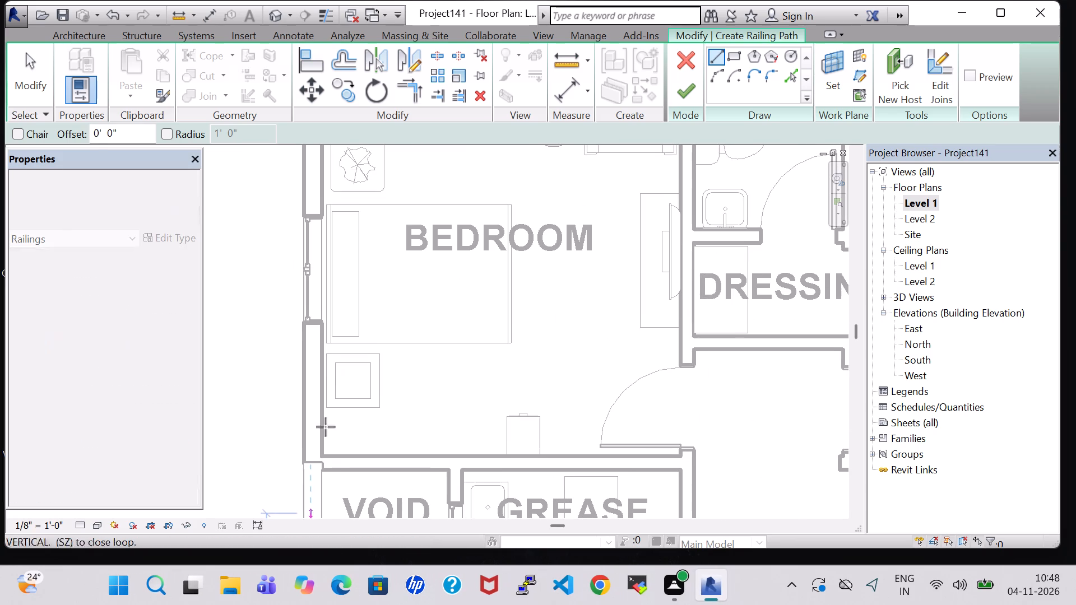
middle_click_drag(322, 189, 297, 504)
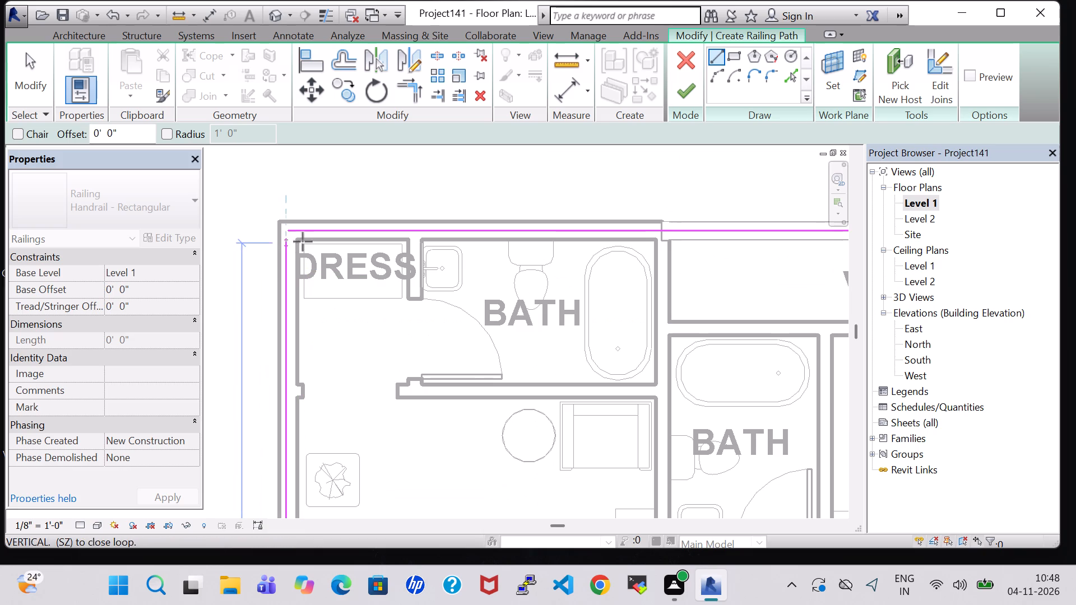
left_click(293, 233)
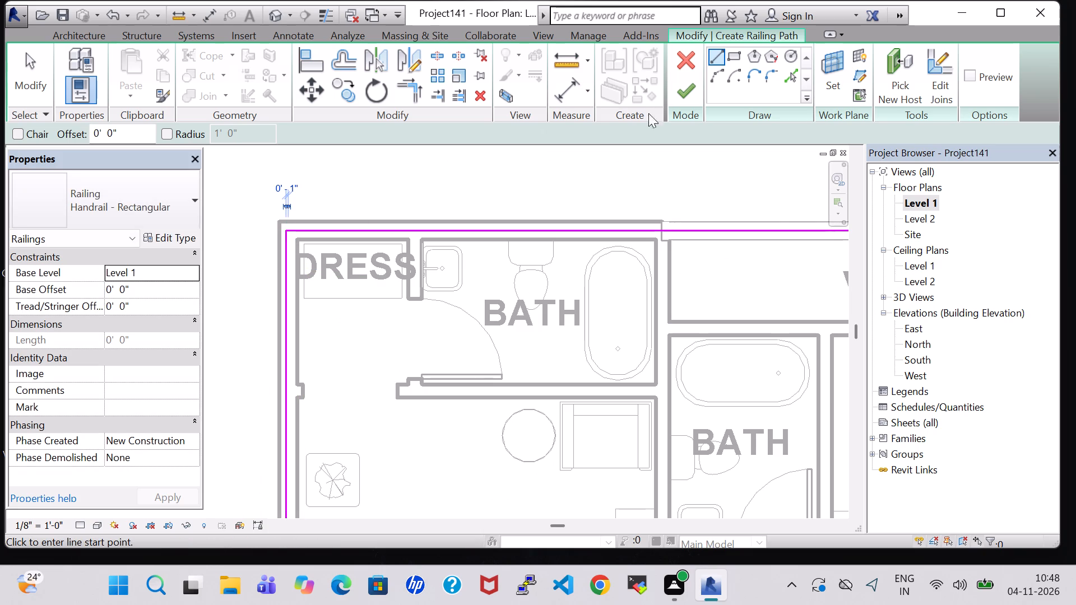
left_click(687, 89)
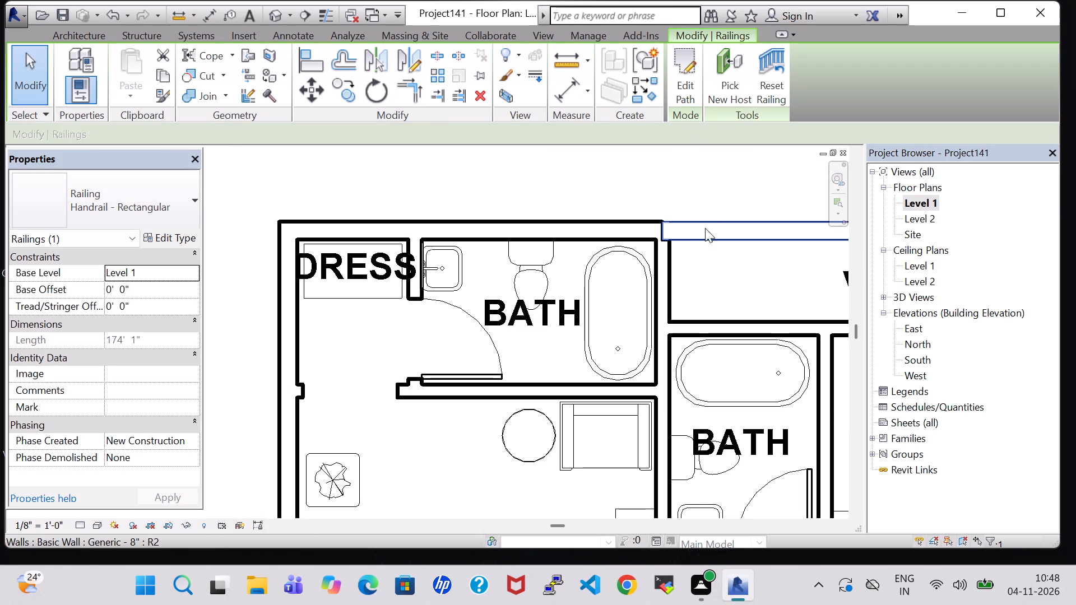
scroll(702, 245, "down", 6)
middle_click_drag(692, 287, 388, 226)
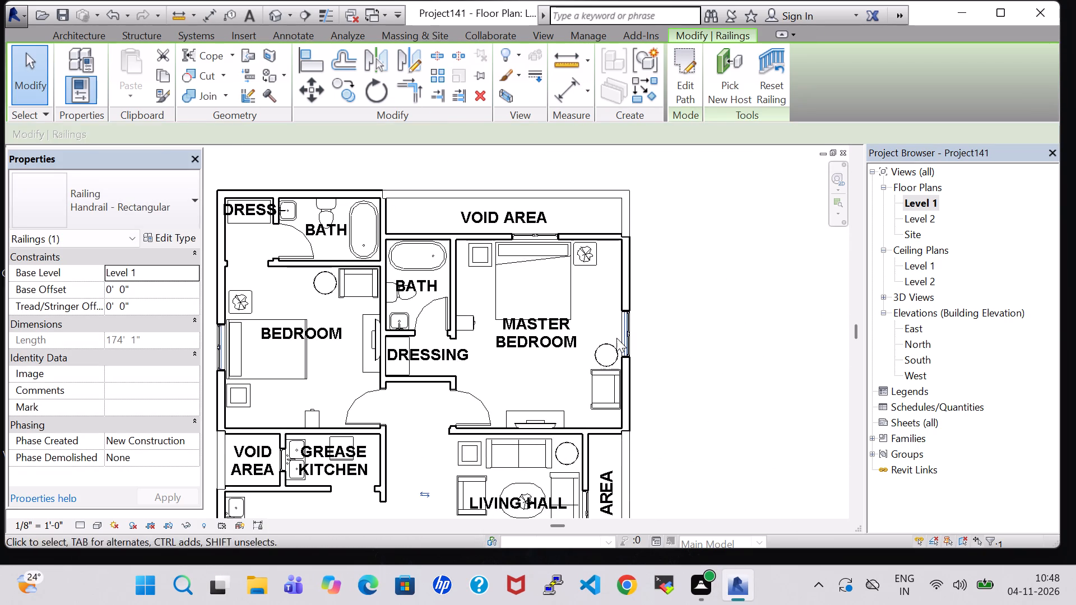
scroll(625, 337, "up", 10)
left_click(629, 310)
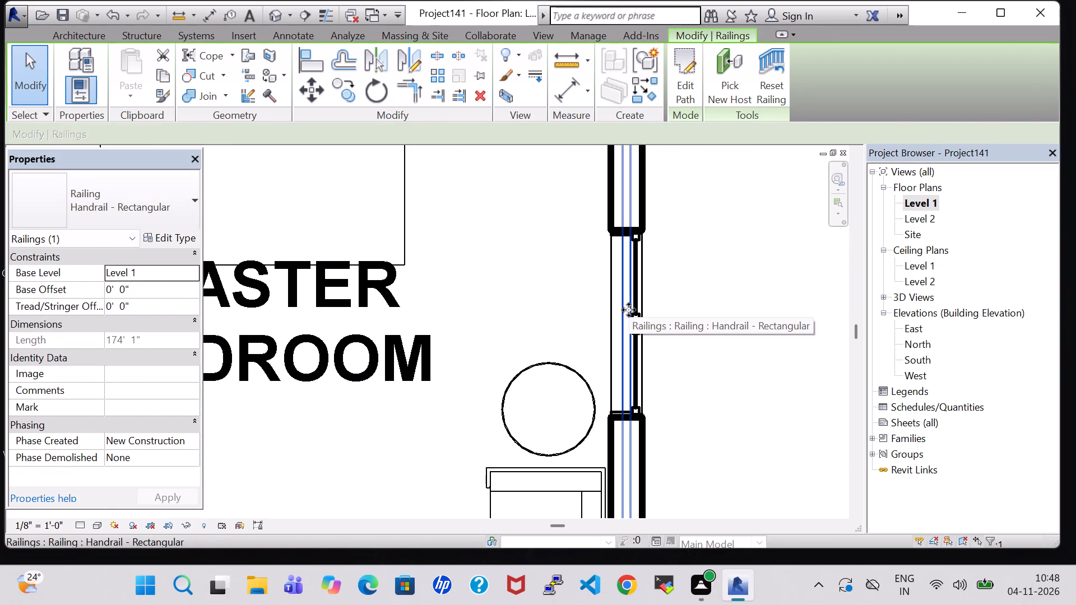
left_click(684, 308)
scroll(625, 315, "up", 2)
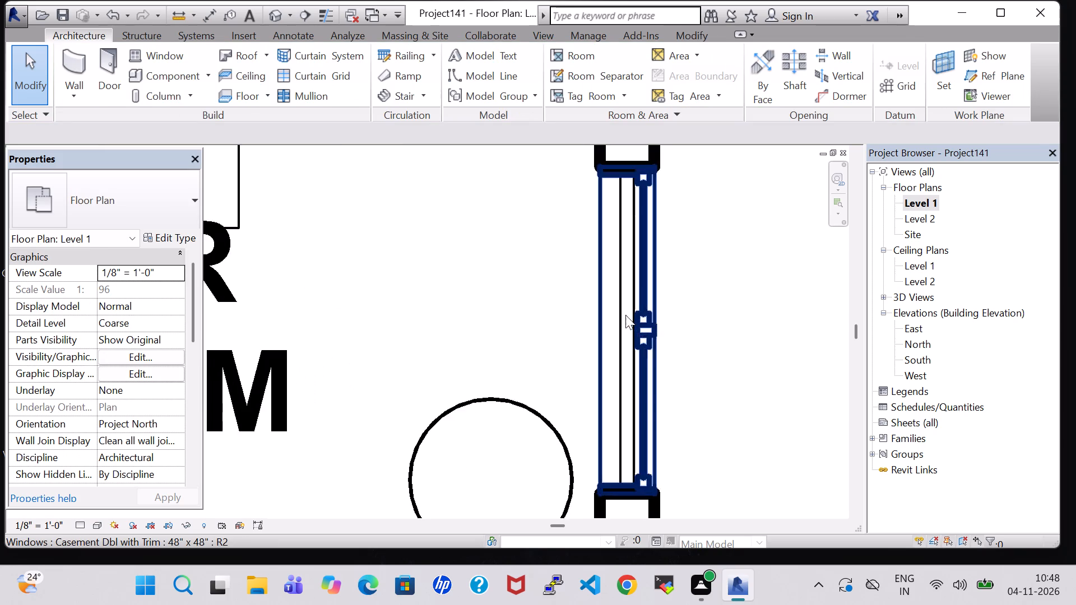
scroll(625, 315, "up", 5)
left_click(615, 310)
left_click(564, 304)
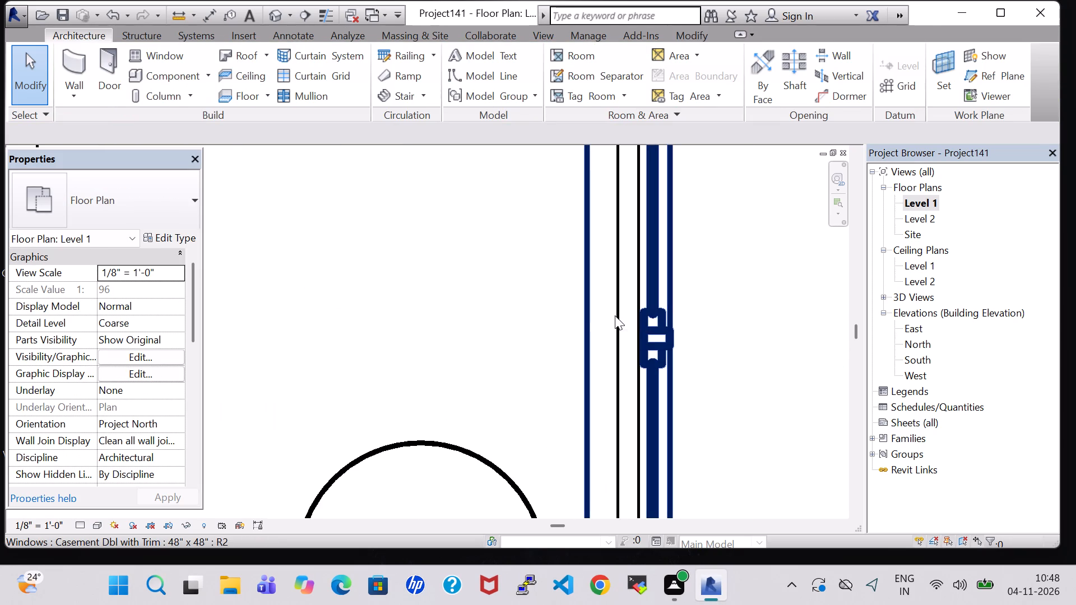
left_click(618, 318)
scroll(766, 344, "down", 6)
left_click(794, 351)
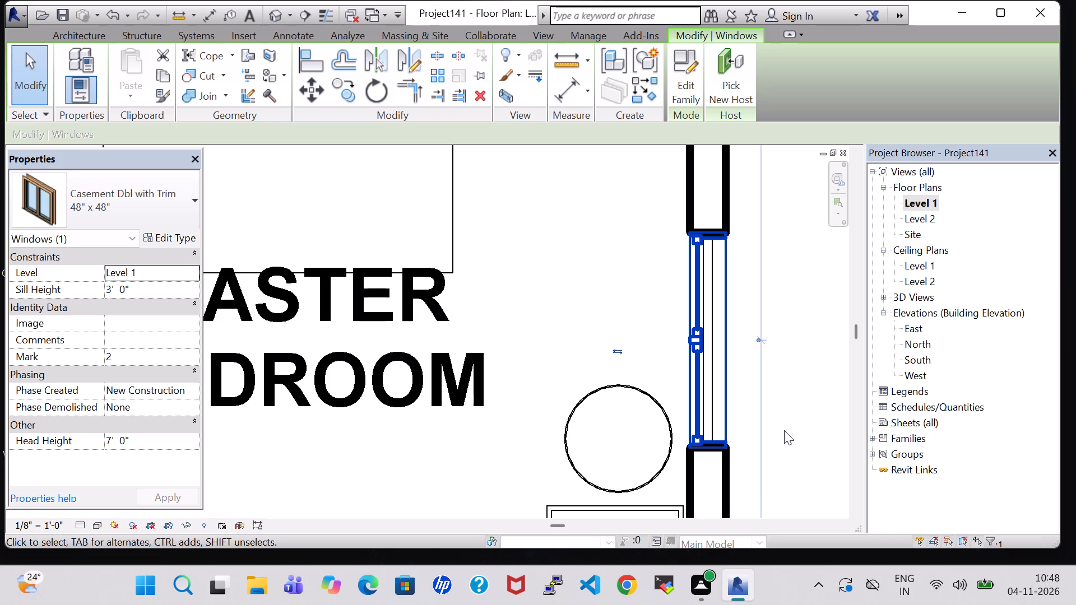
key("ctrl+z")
Select the perimeter railing where it crosses the double entrance door and change its type to Glass Panel - Bottom Fill.
scroll(784, 430, "down", 4)
middle_click_drag(784, 430, 769, 352)
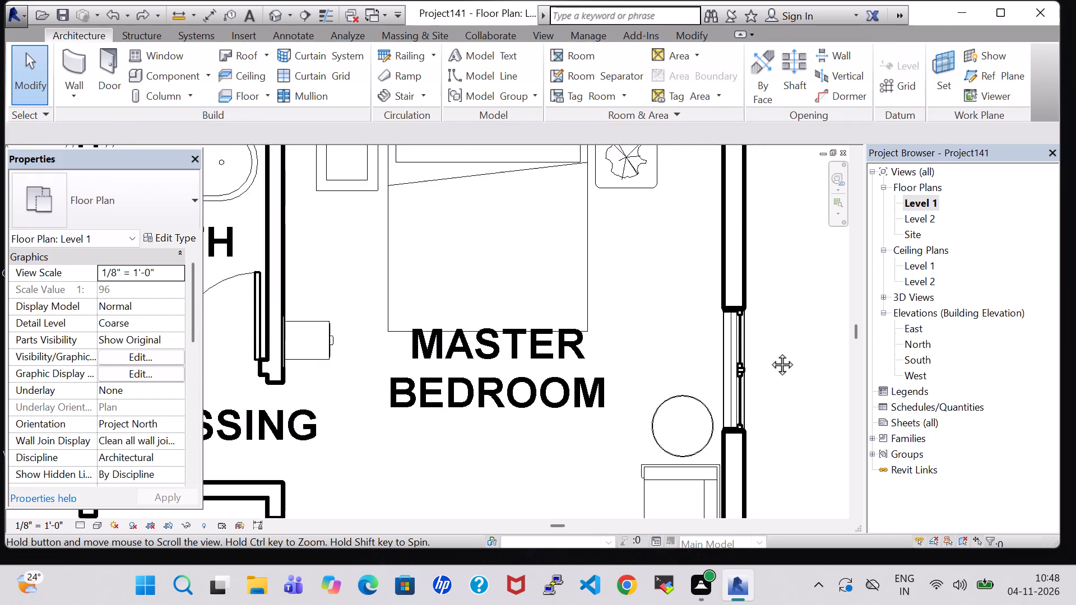
middle_click_drag(769, 352, 795, 116)
scroll(765, 271, "down", 5)
middle_click_drag(648, 383, 674, 101)
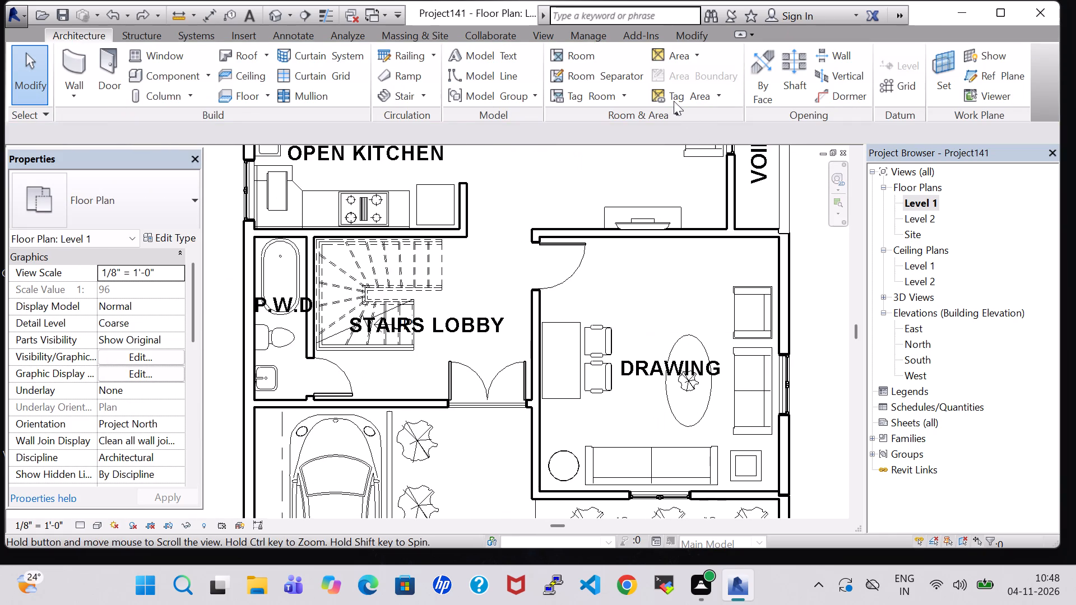
middle_click_drag(638, 314, 654, 140)
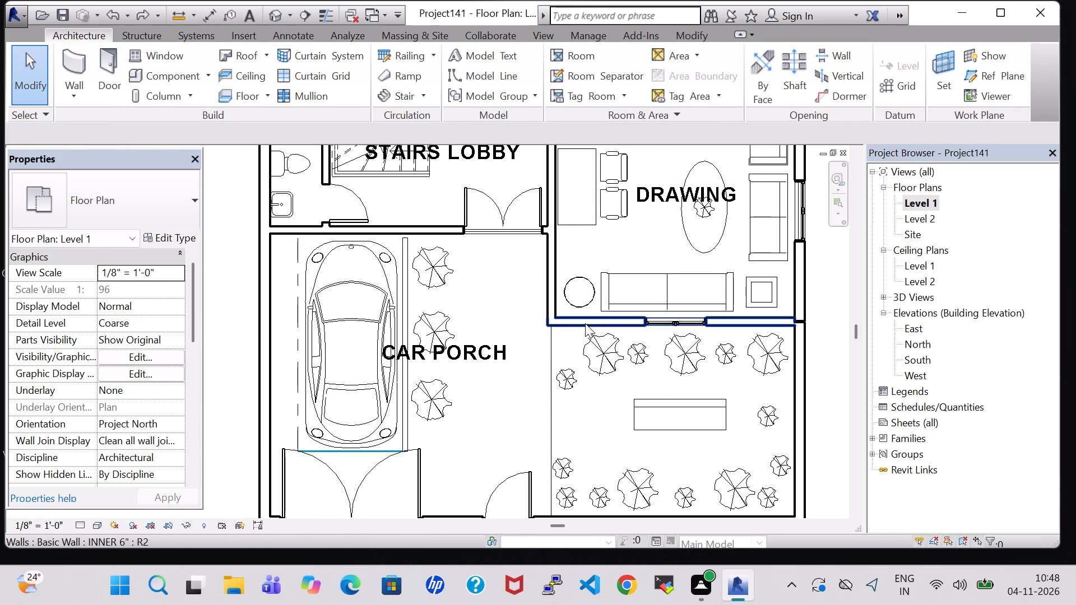
middle_click_drag(577, 336, 596, 77)
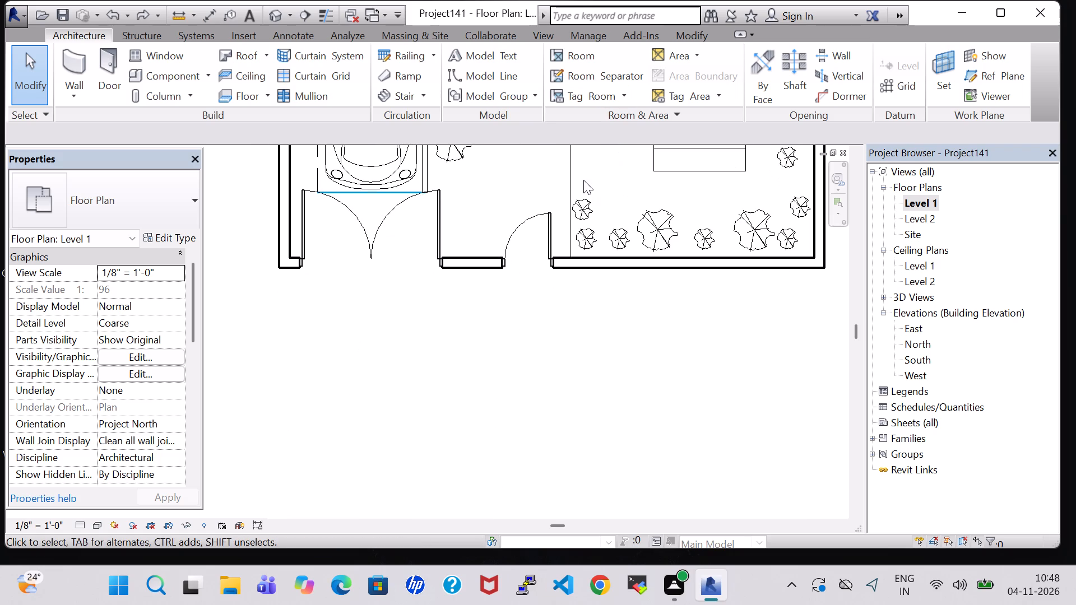
middle_click_drag(583, 180, 494, 357)
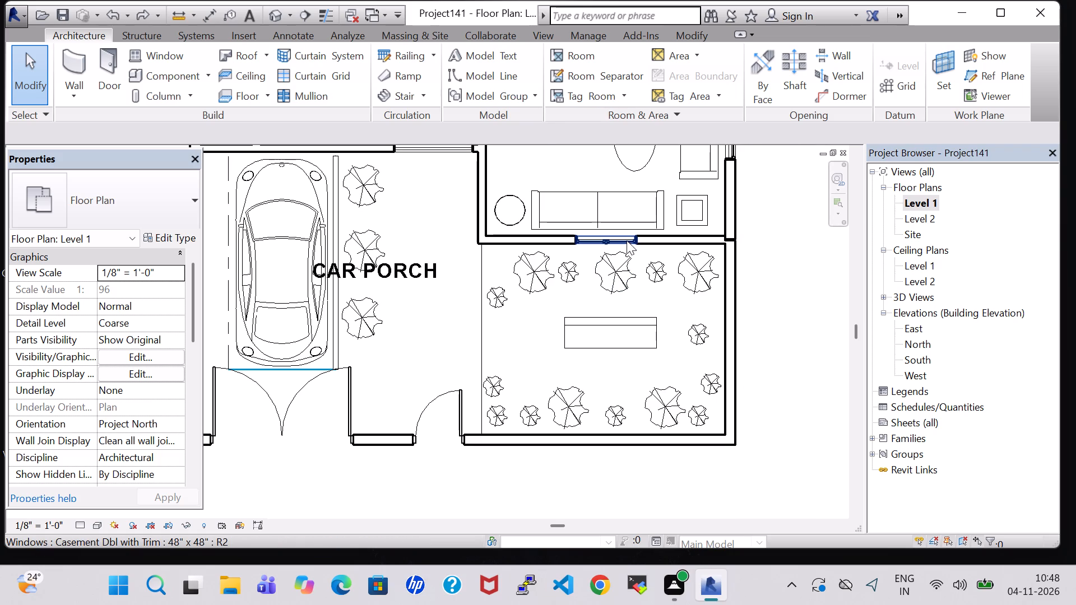
left_click(619, 237)
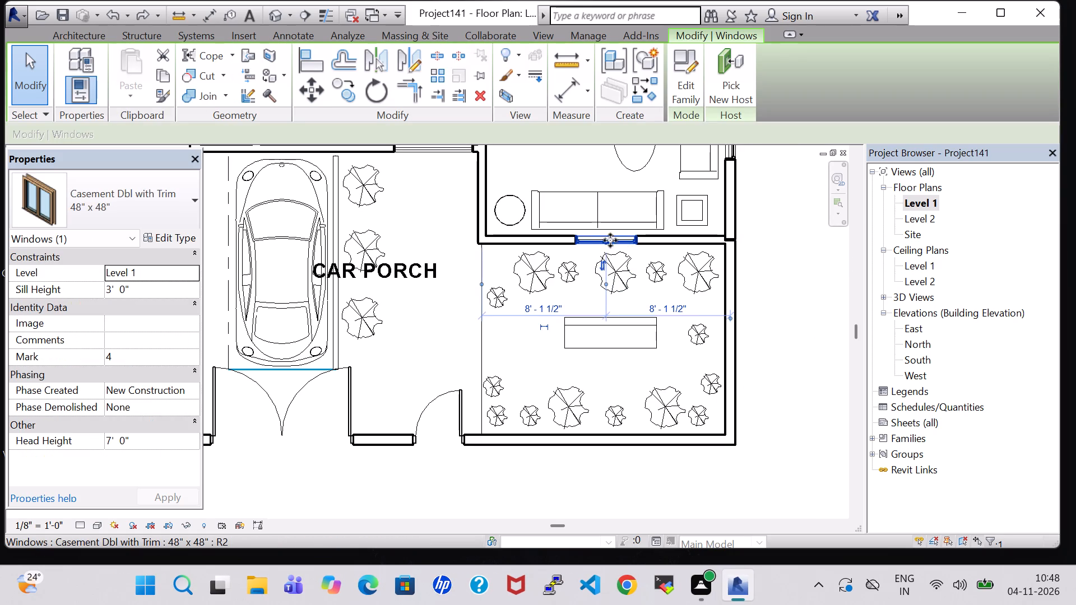
left_click(420, 338)
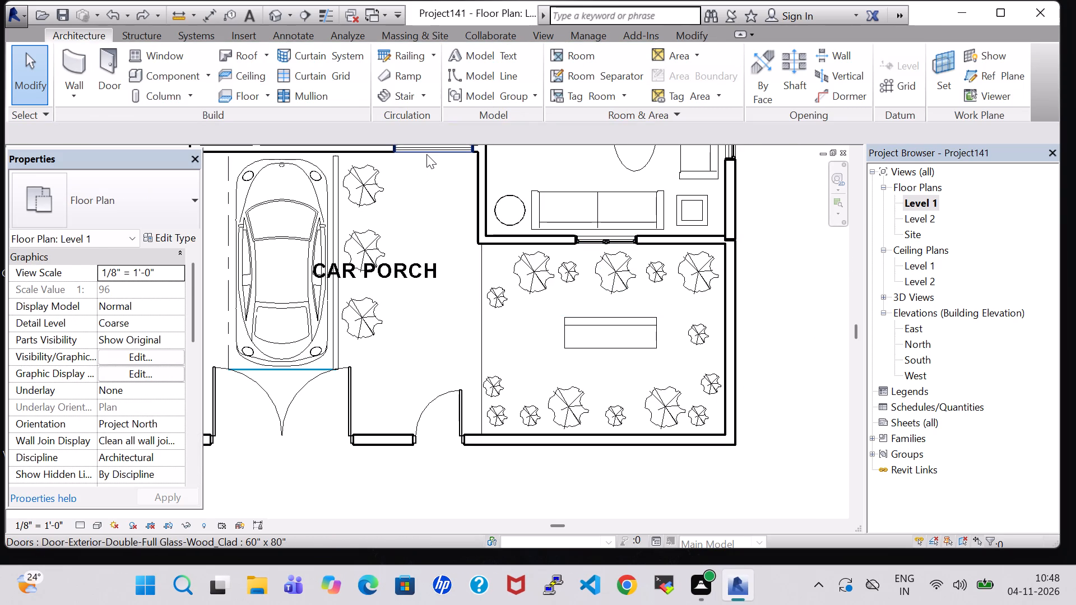
left_click(426, 147)
scroll(423, 178, "up", 7)
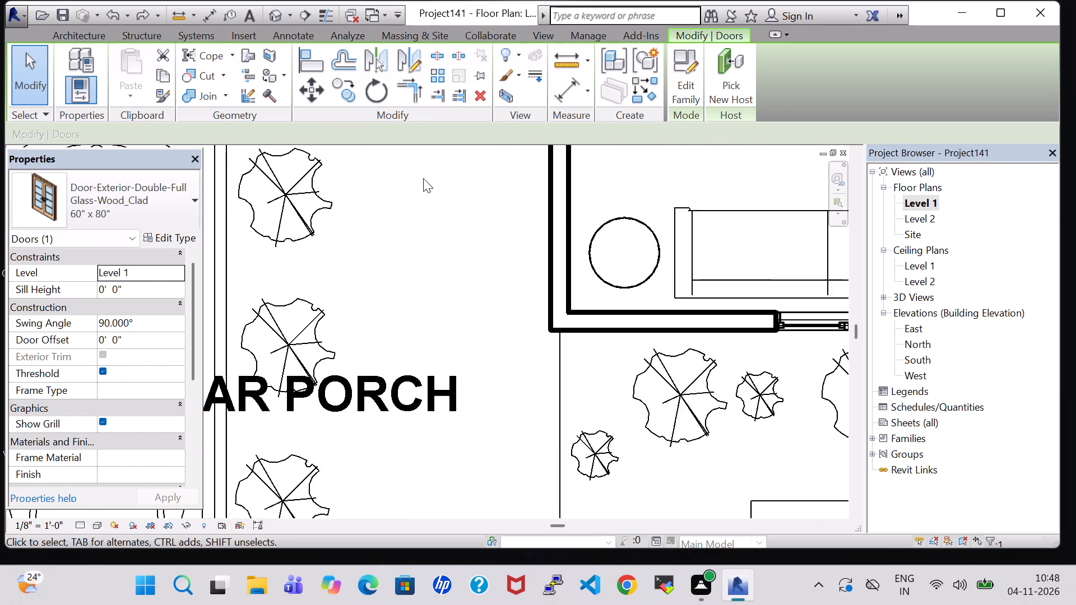
middle_click_drag(424, 181, 429, 382)
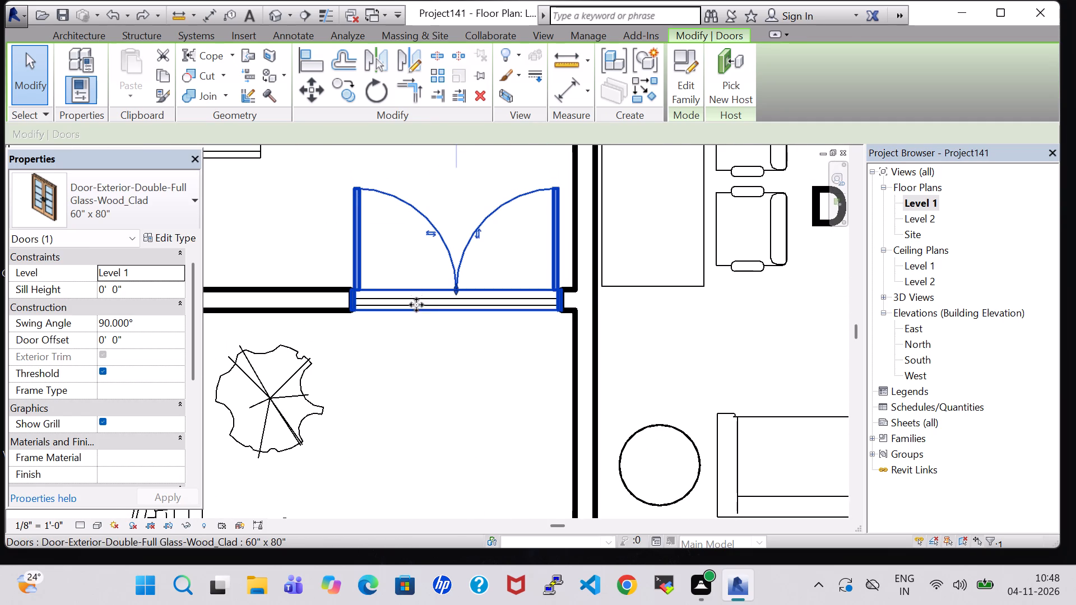
scroll(416, 319, "up", 8)
left_click(440, 264)
left_click(442, 255)
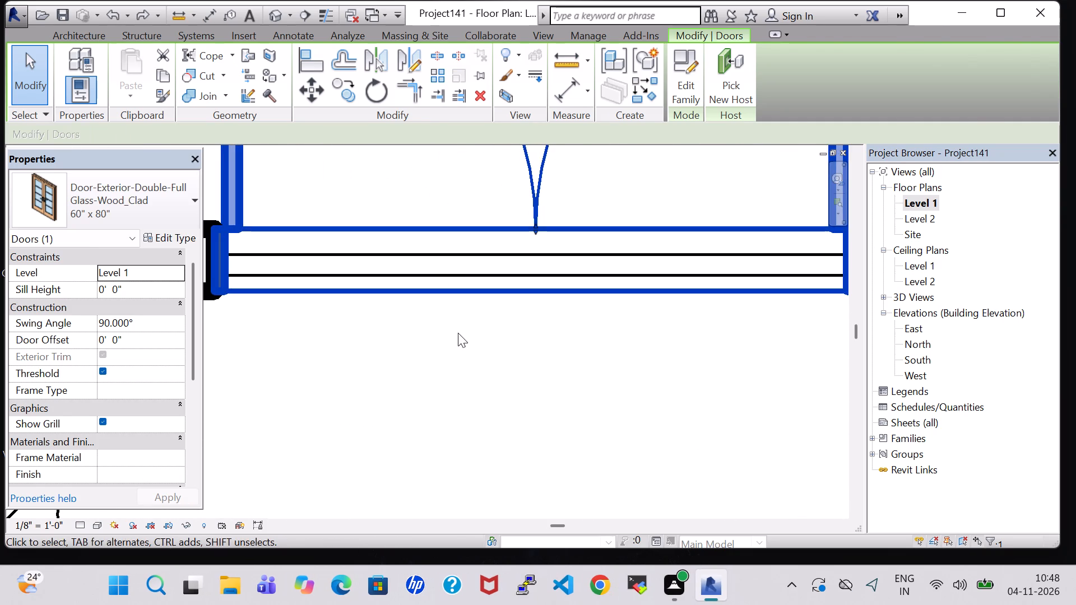
left_click(458, 333)
left_click(463, 274)
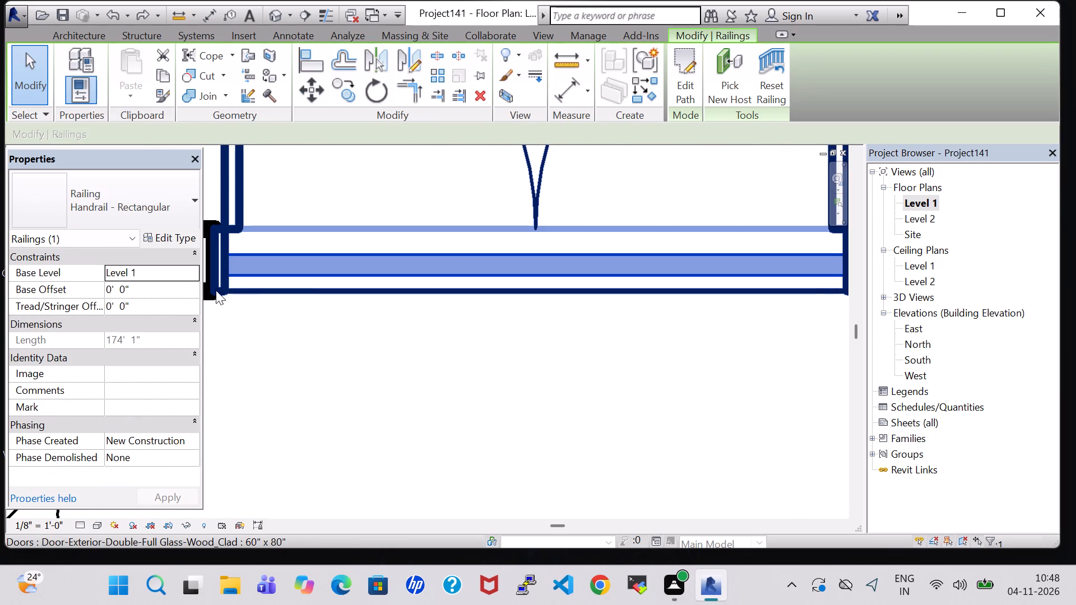
left_click(143, 199)
scroll(133, 274, "up", 5)
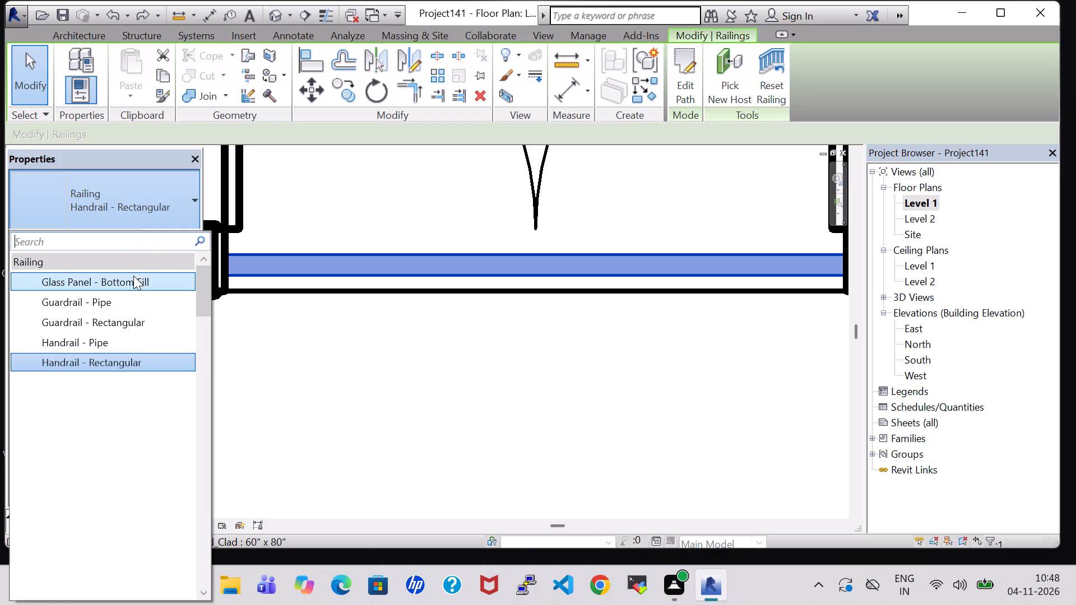
left_click(133, 276)
Set the perimeter railing's base offset to 11' 0".
left_click(112, 294)
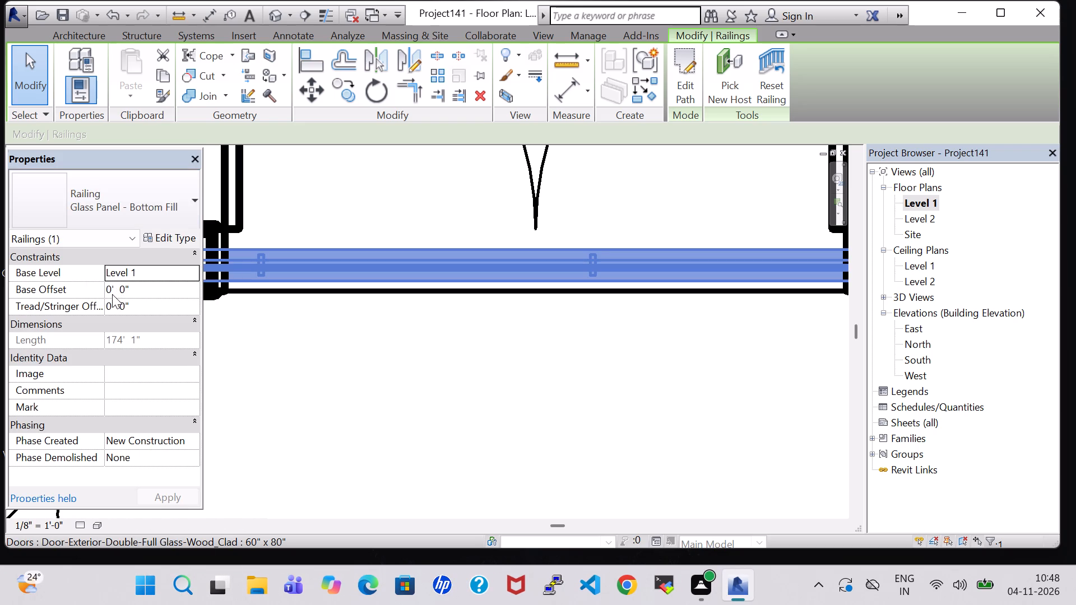
key("BackSpace")
type("11")
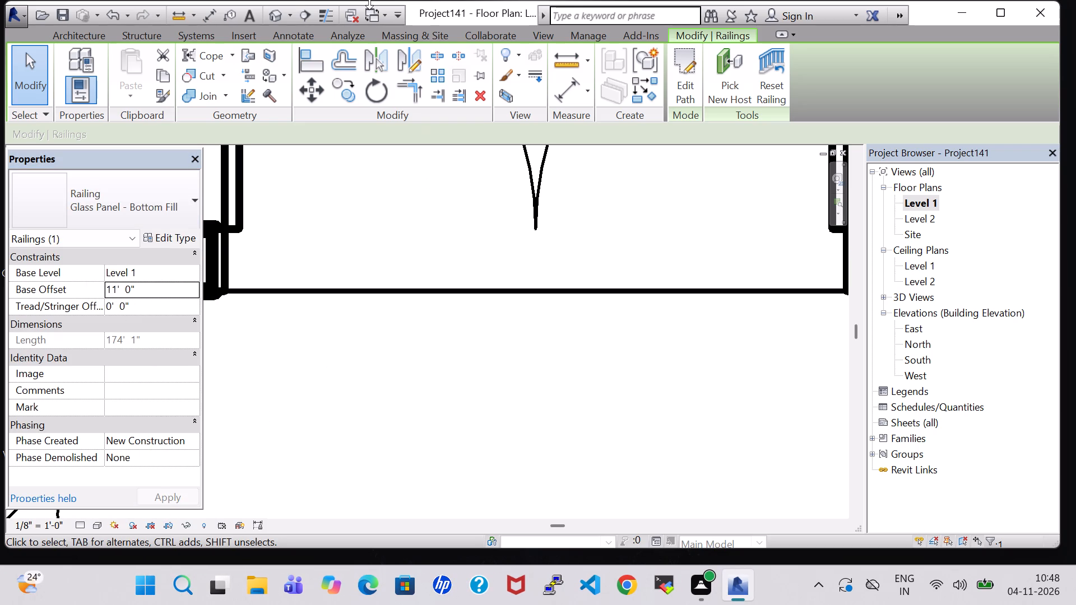
Examine the glass railing around the roof edge and the front of the house from several angles in 3D.
left_click(276, 19)
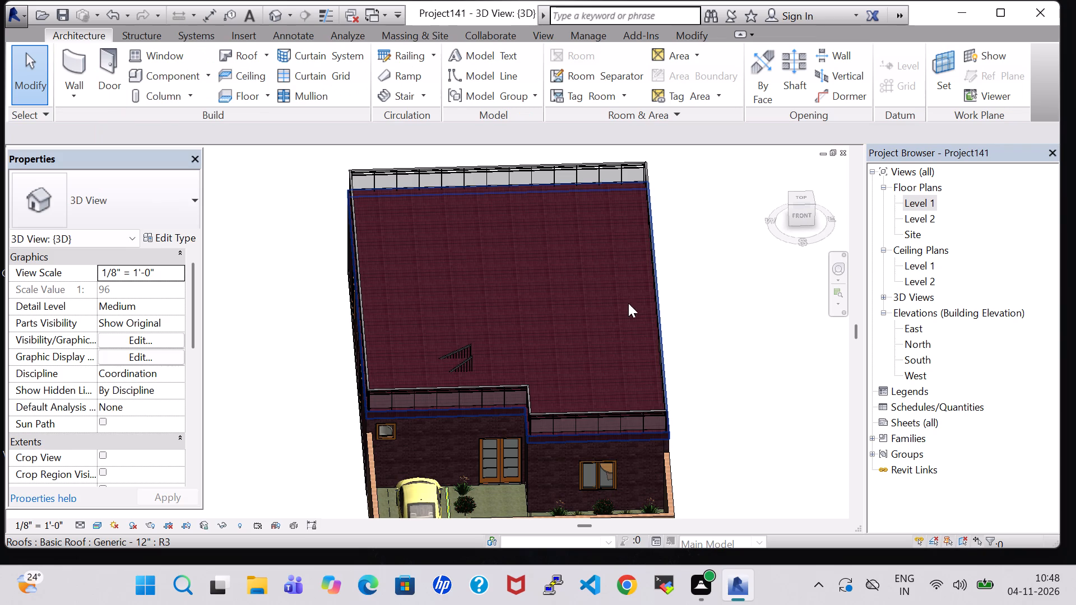
middle_click_drag(574, 347, 582, 249)
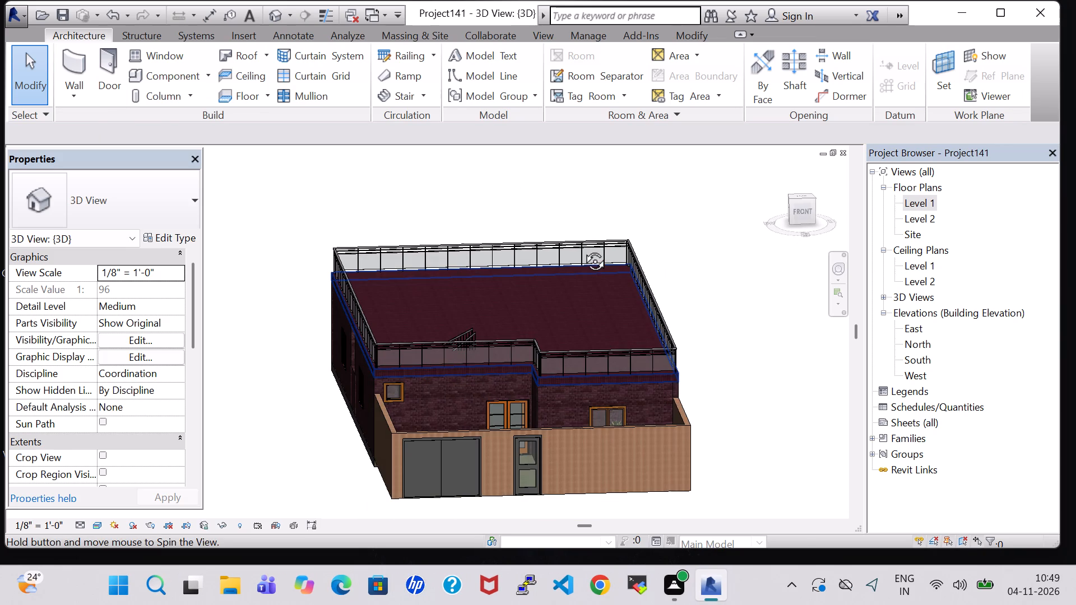
middle_click_drag(569, 257, 550, 323, "shift")
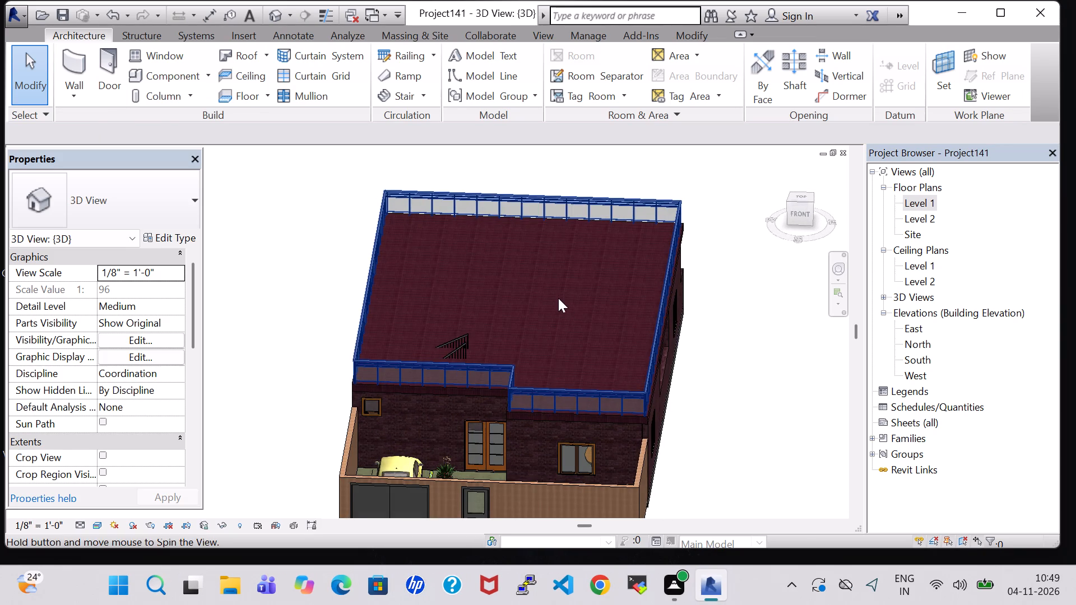
middle_click_drag(558, 286, 610, 240)
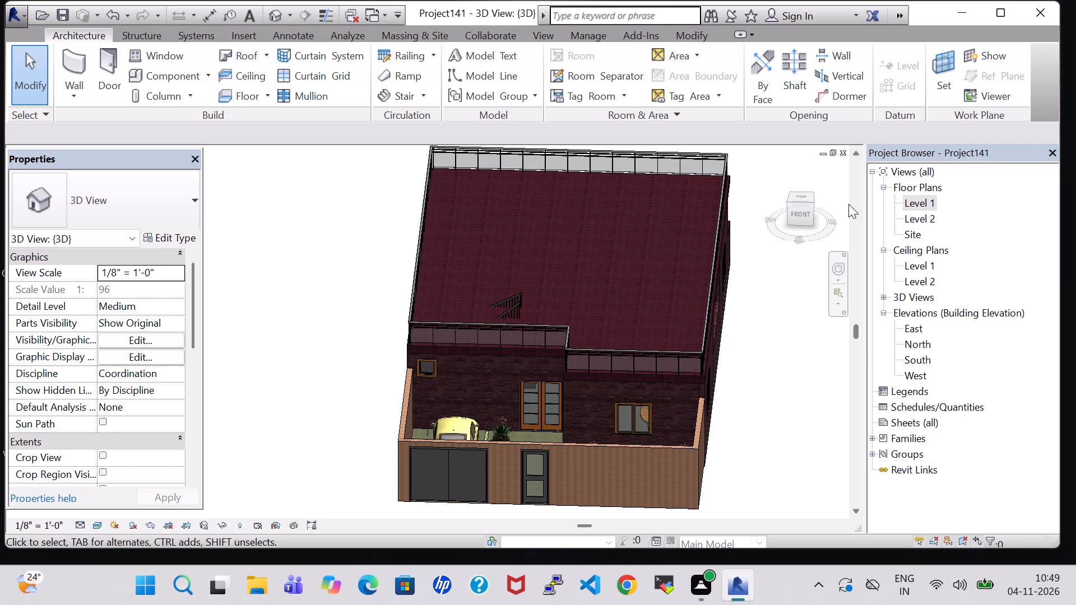
left_click(773, 353)
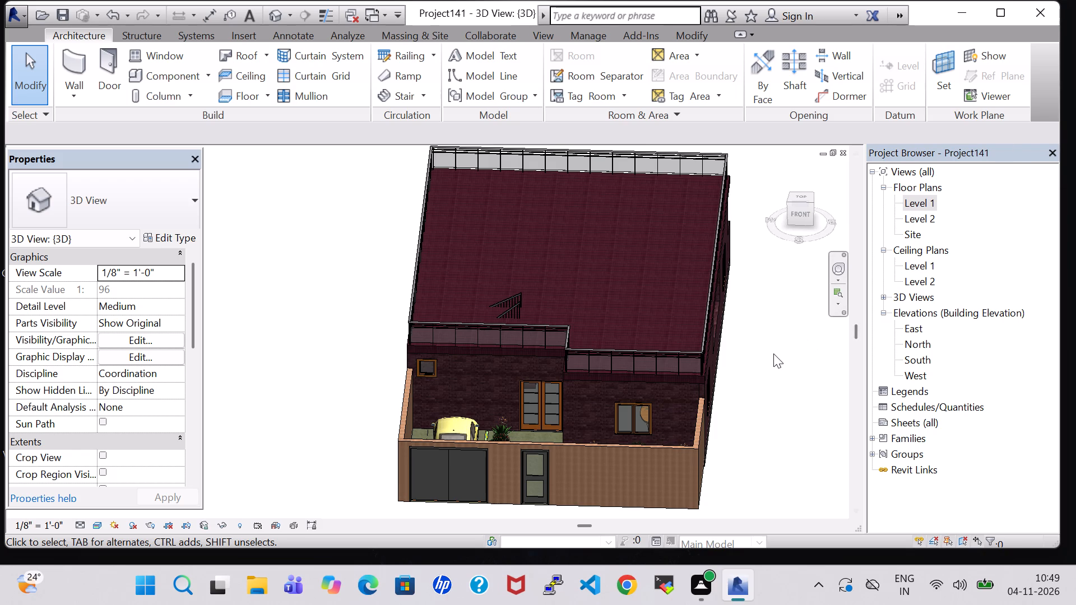
middle_click_drag(773, 353, 774, 286, "shift")
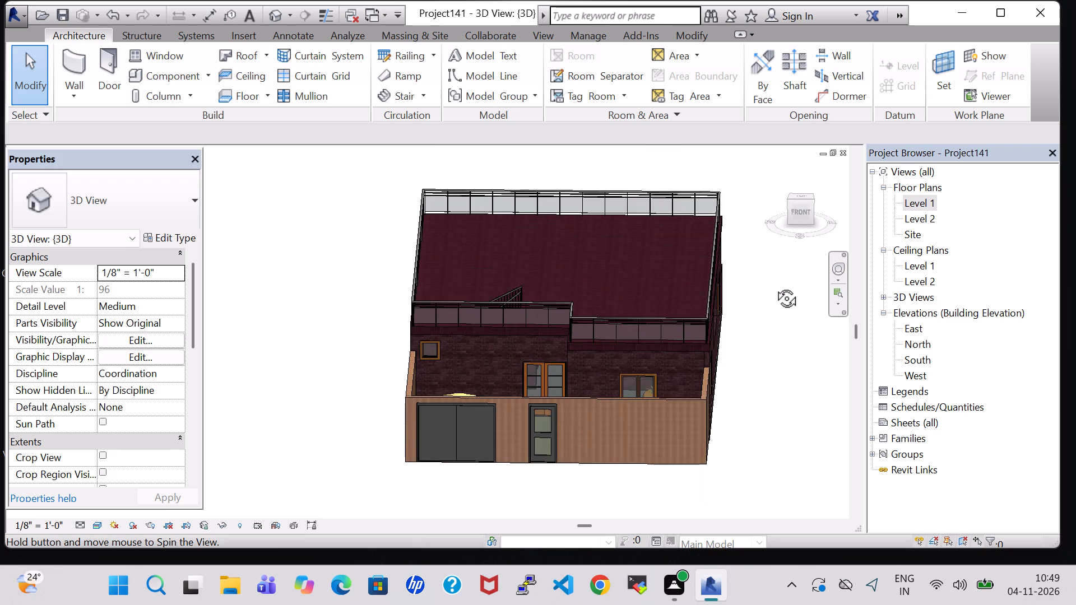
scroll(575, 350, "up", 4)
middle_click_drag(484, 294, 491, 297)
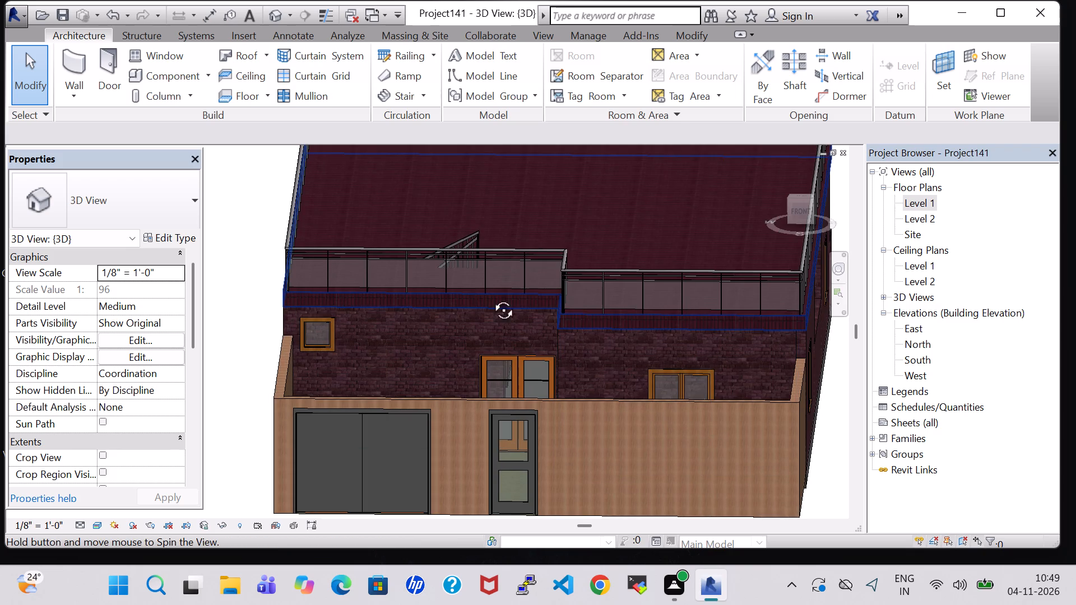
middle_click_drag(491, 297, 525, 323)
middle_click_drag(524, 323, 487, 333, "shift")
middle_click_drag(529, 251, 526, 292, "shift")
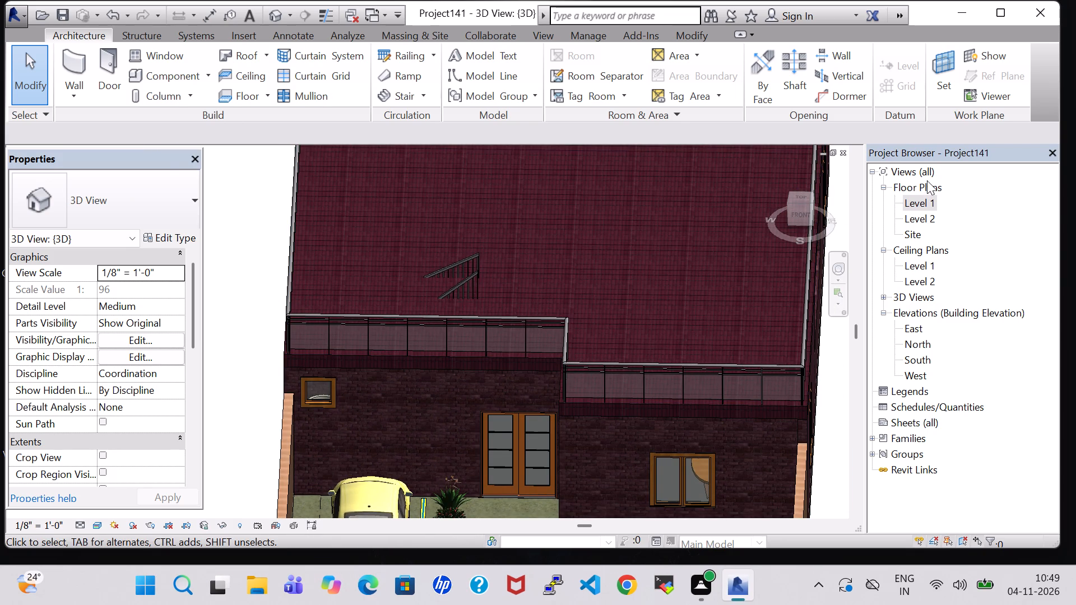
double_click(917, 204)
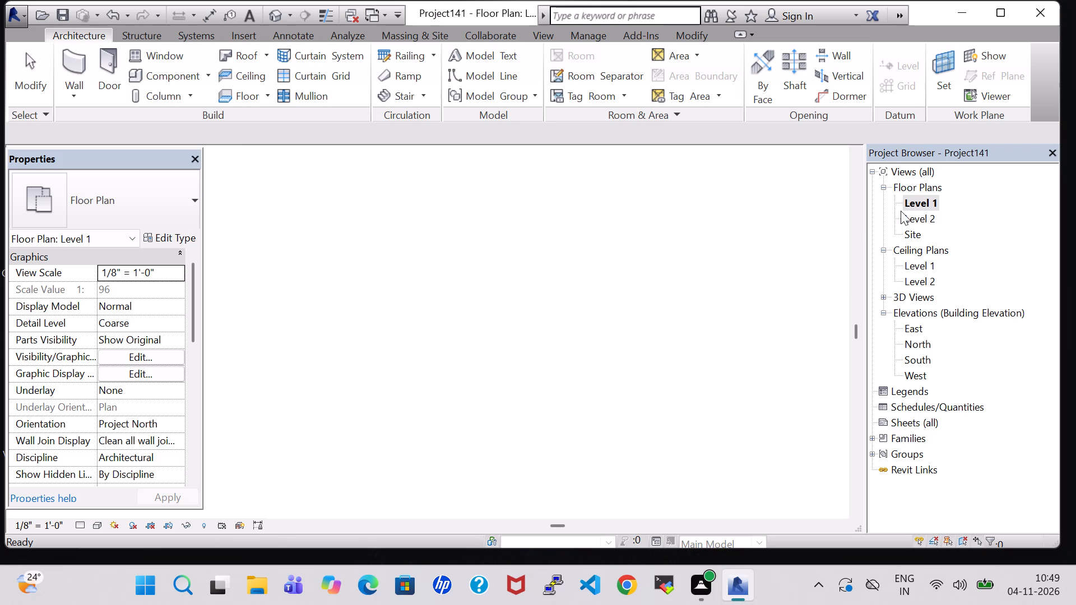
scroll(672, 257, "down", 13)
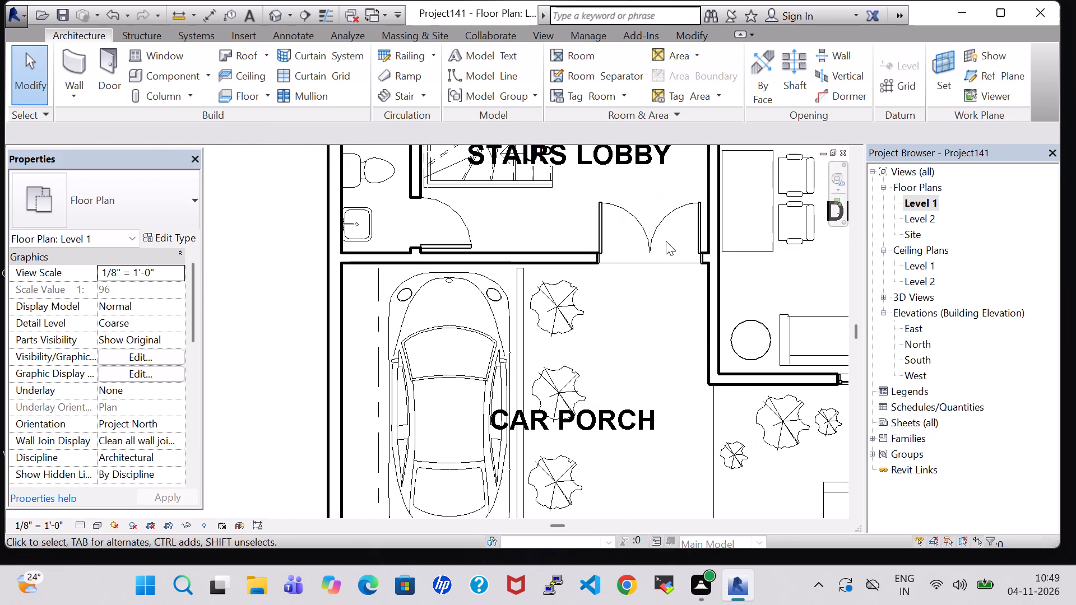
scroll(666, 241, "down", 6)
left_click(269, 14)
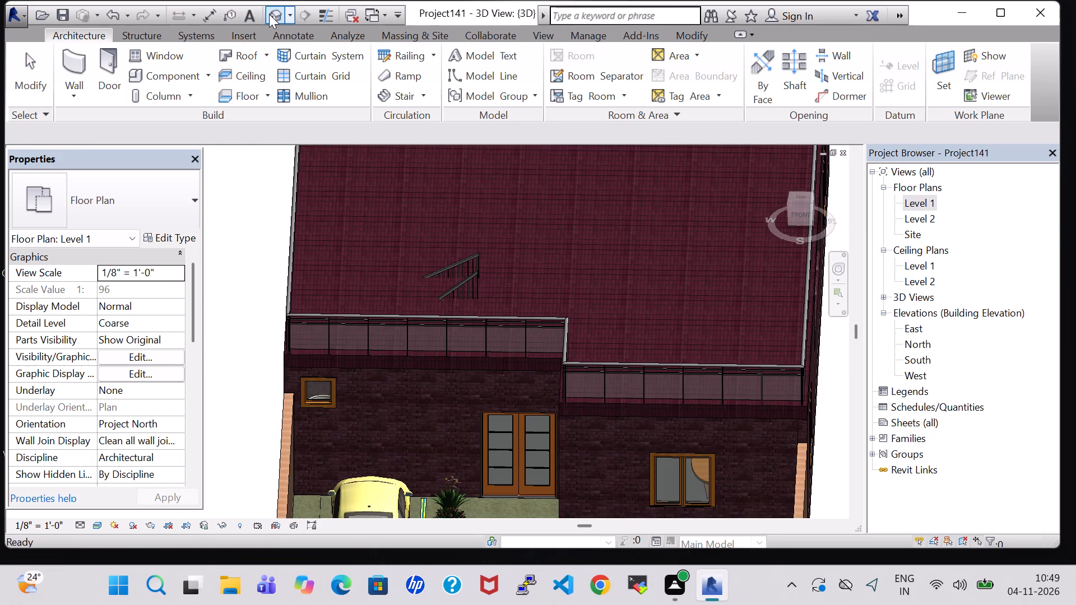
scroll(449, 185, "down", 5)
middle_click_drag(537, 239, 539, 288, "shift")
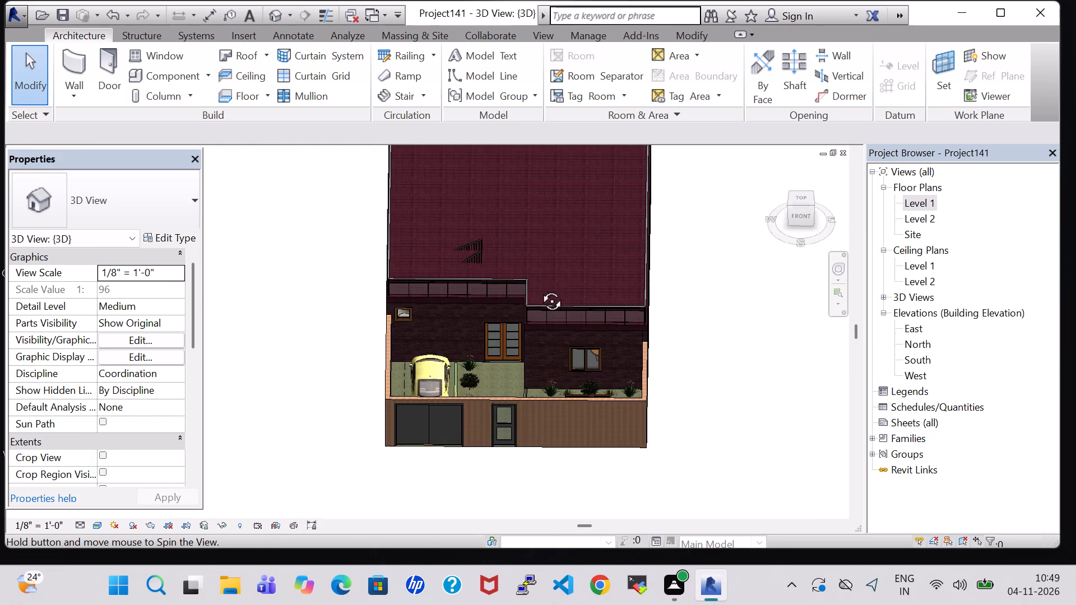
middle_click_drag(532, 255, 535, 375)
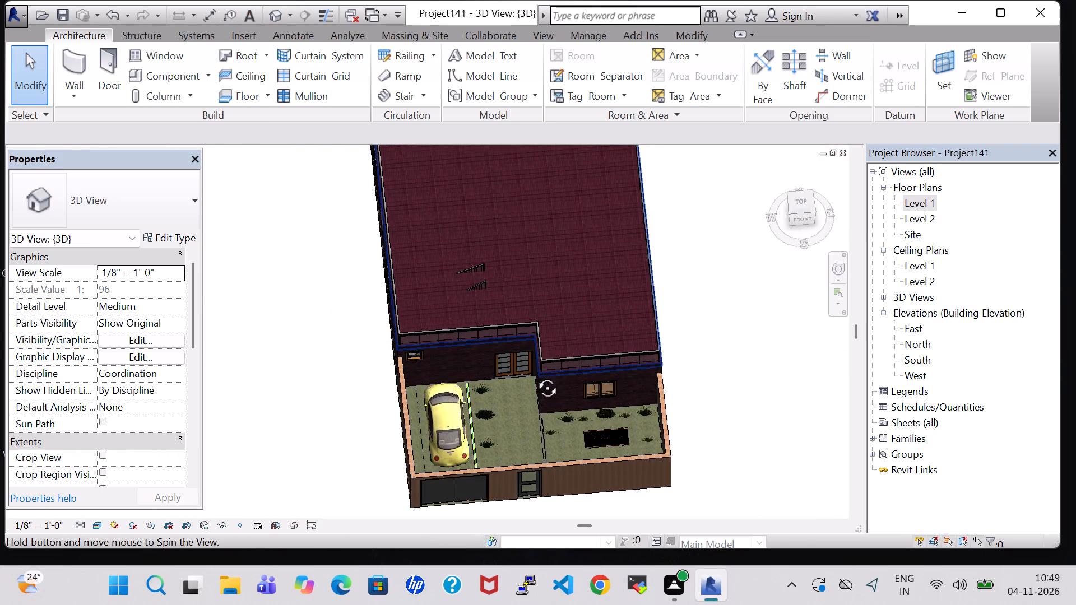
middle_click_drag(535, 375, 527, 398)
middle_click_drag(579, 255, 599, 329, "shift")
Hide the Roofs category in the 3D view's visibility/graphic overrides.
left_click(545, 295)
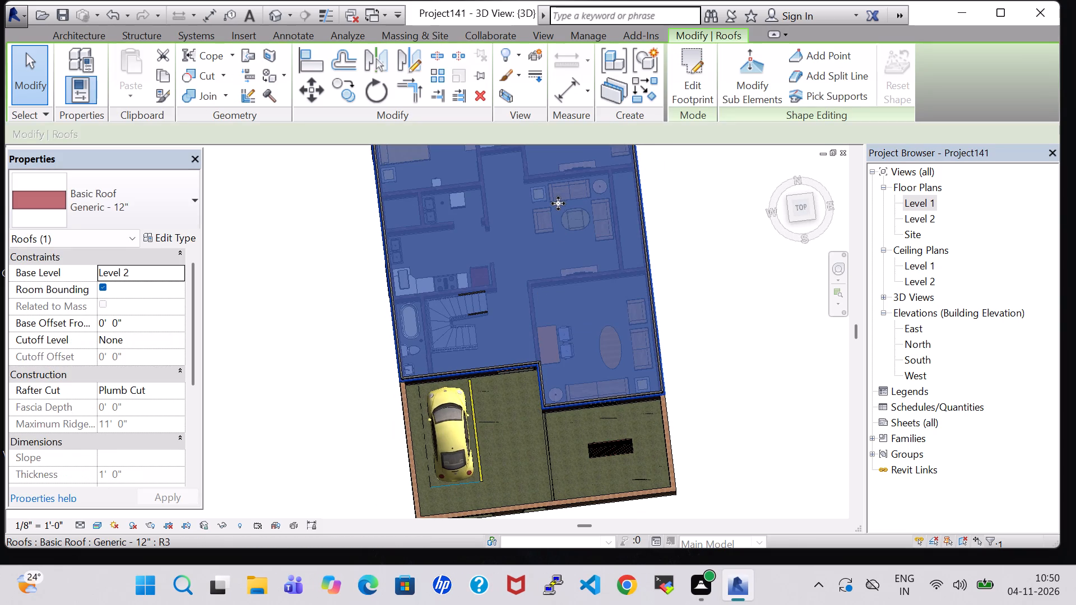
type("VG")
scroll(231, 276, "down", 8)
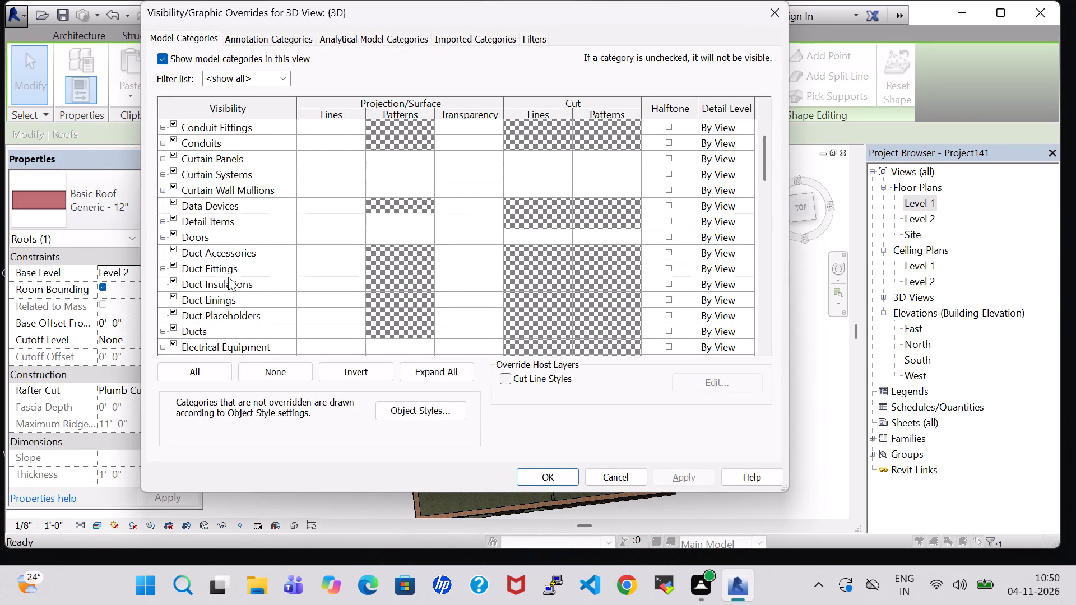
scroll(228, 277, "down", 12)
scroll(228, 277, "down", 15)
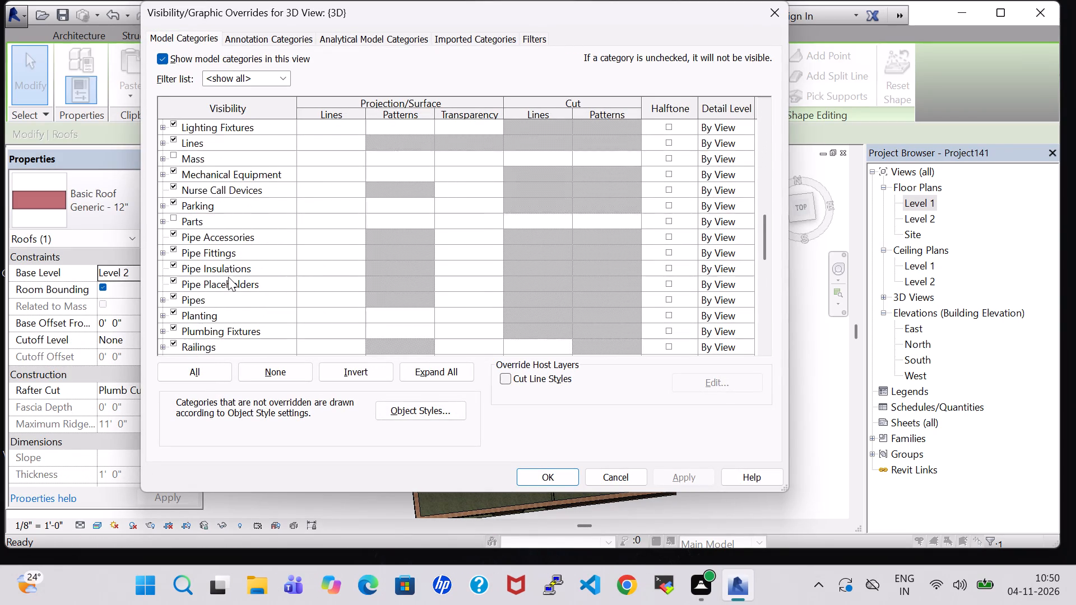
scroll(228, 277, "down", 6)
left_click(176, 296)
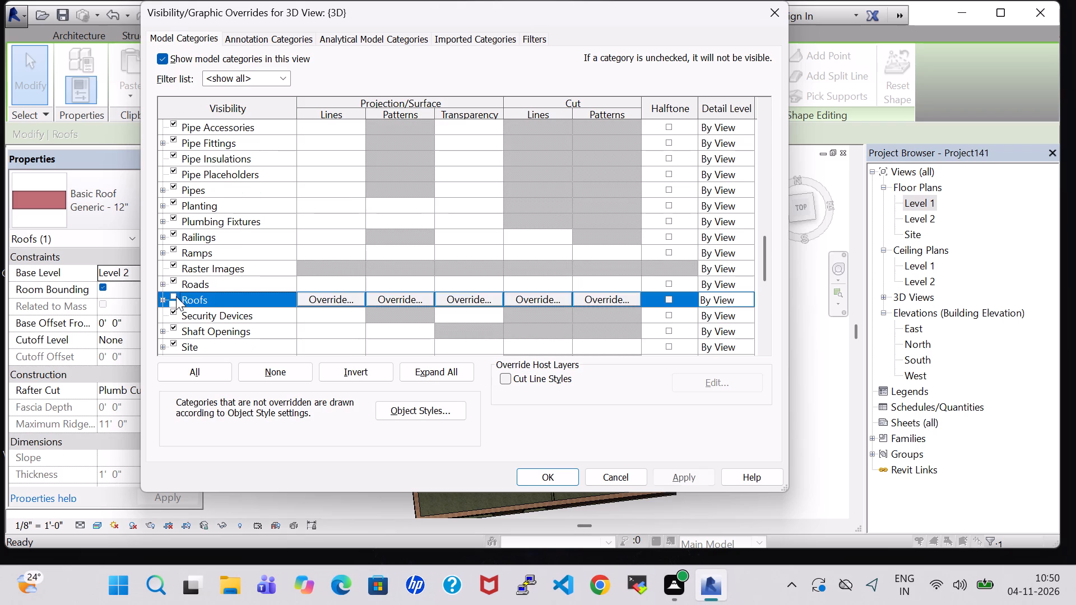
left_click(535, 477)
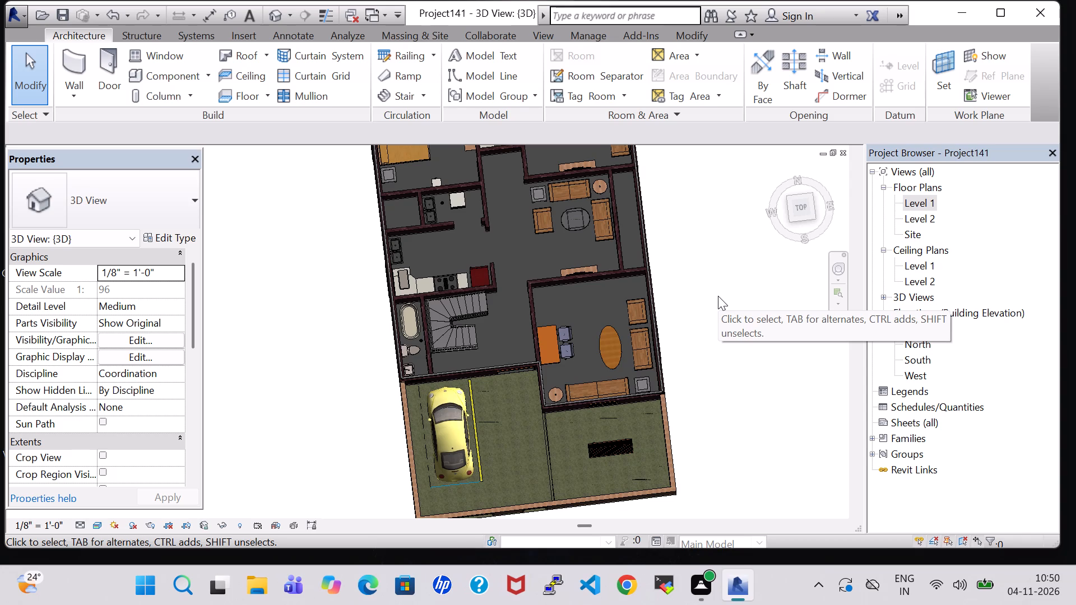
Examine the furnished interior layout, car porch and lawn from above in 3D with the whole house in view.
scroll(695, 257, "down", 1)
middle_click_drag(695, 257, 684, 285, "shift")
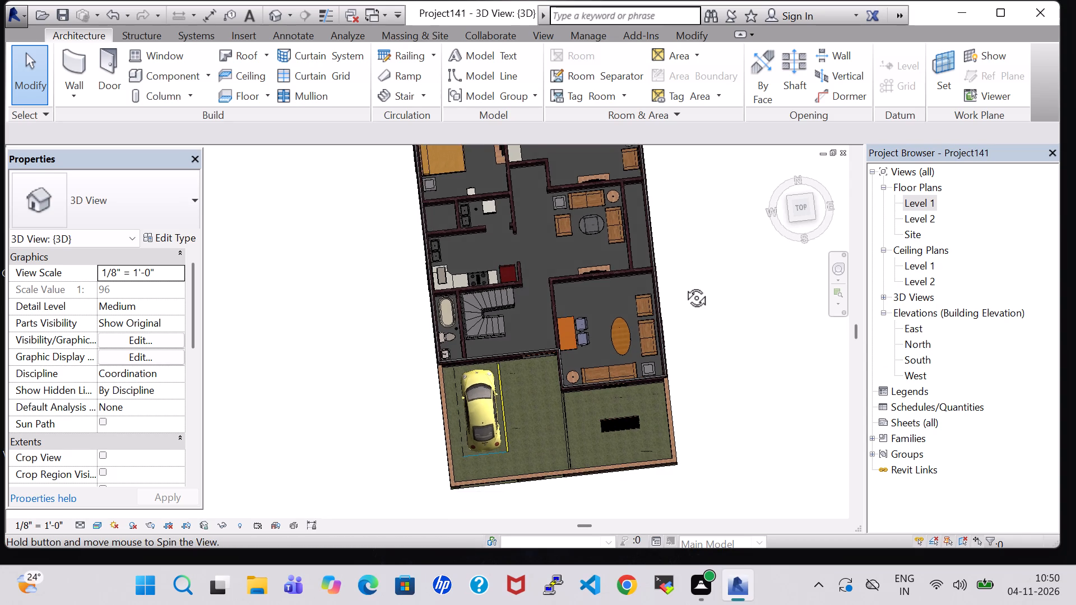
middle_click_drag(684, 285, 674, 305, "shift")
middle_click_drag(683, 262, 686, 339)
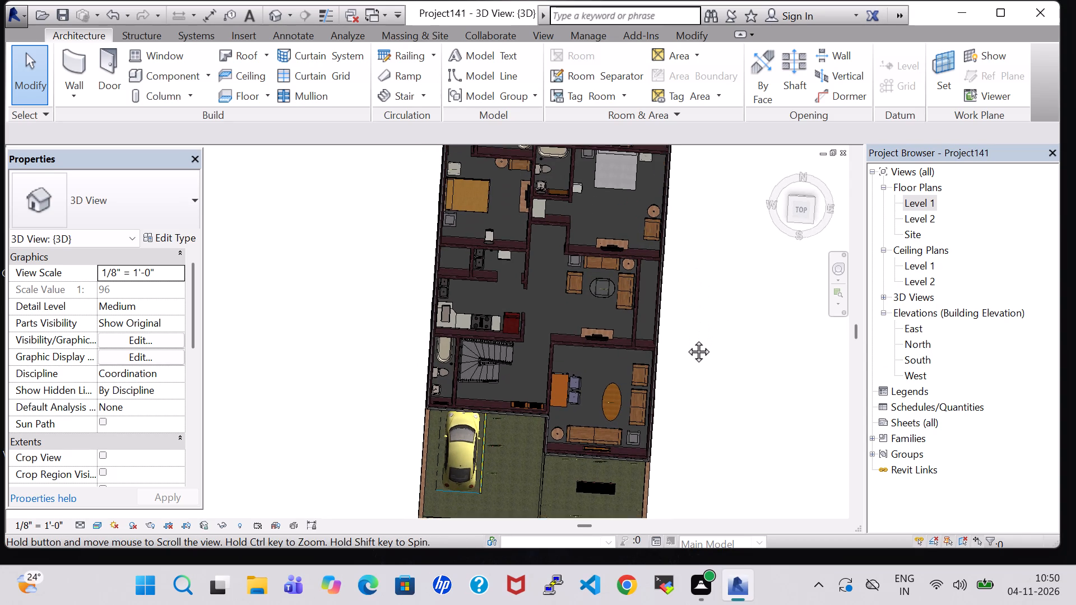
middle_click_drag(686, 339, 685, 345)
scroll(684, 343, "down", 1)
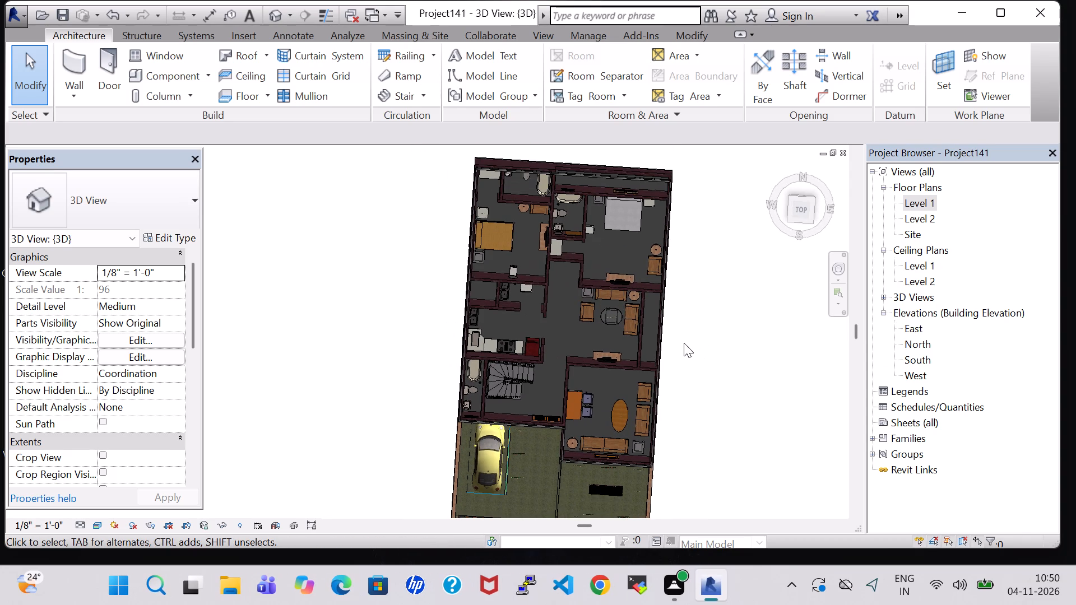
middle_click_drag(685, 343, 690, 334)
middle_click_drag(694, 329, 694, 317)
scroll(689, 315, "down", 1)
middle_click_drag(696, 341, 702, 343)
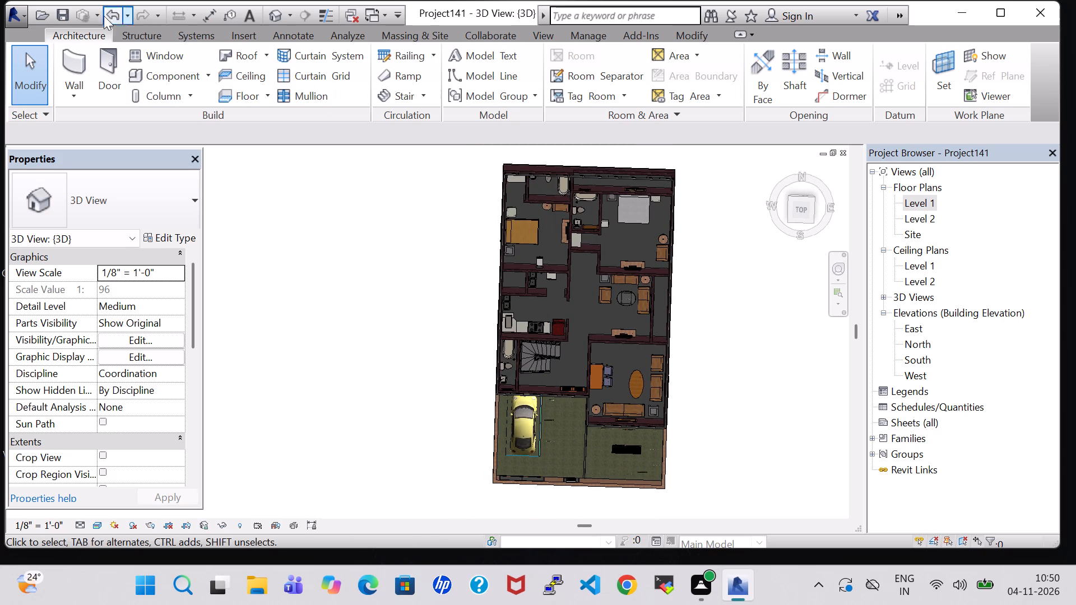
Save the project.
left_click(59, 11)
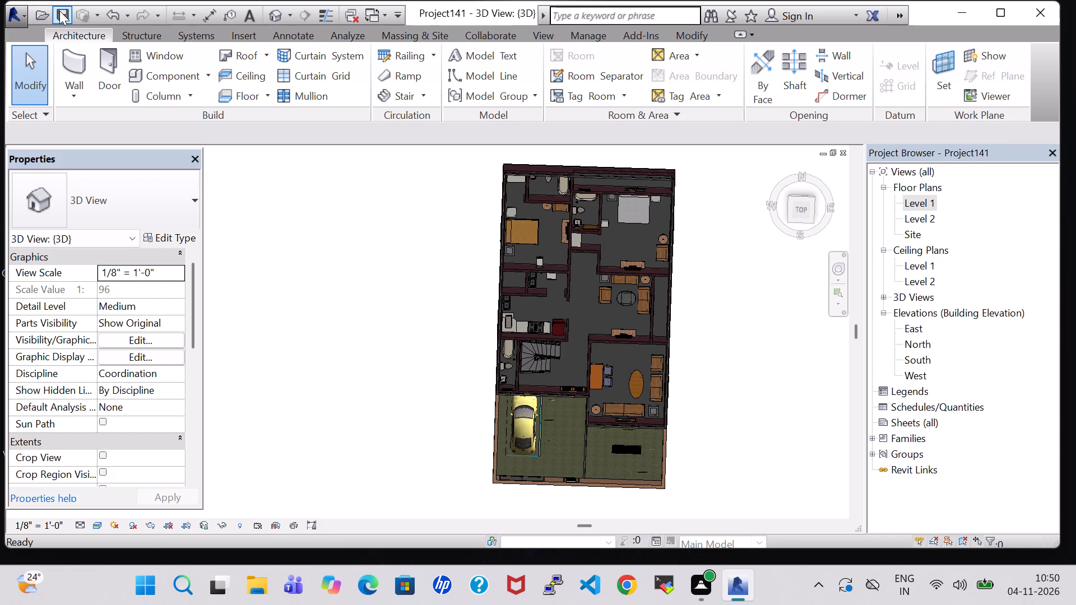
left_click(62, 12)
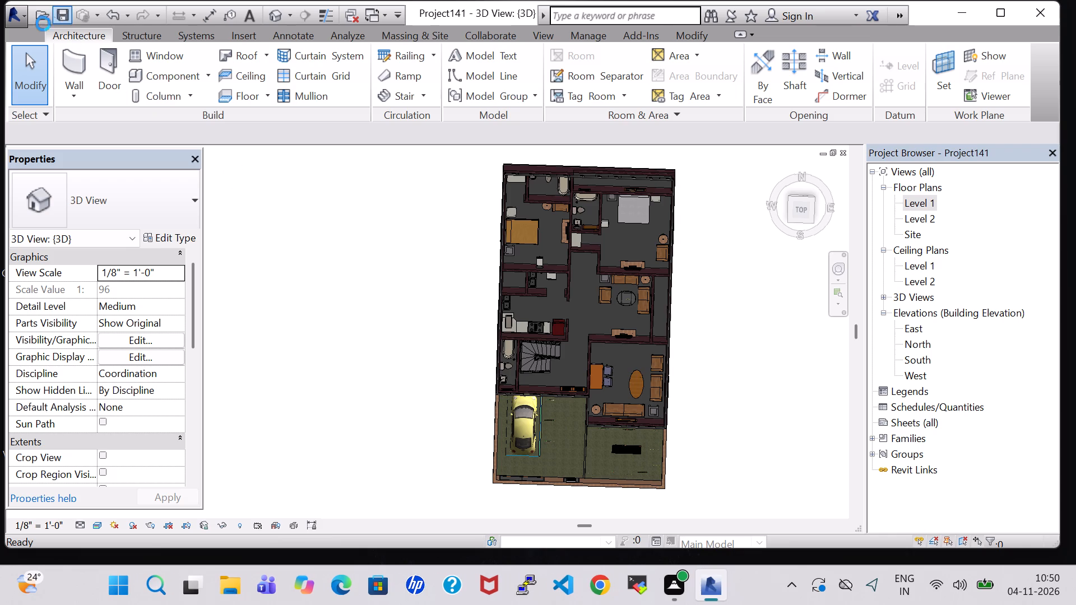
Export the model as an IFC 2x3 file named Project141 in the work folder.
left_click(18, 17)
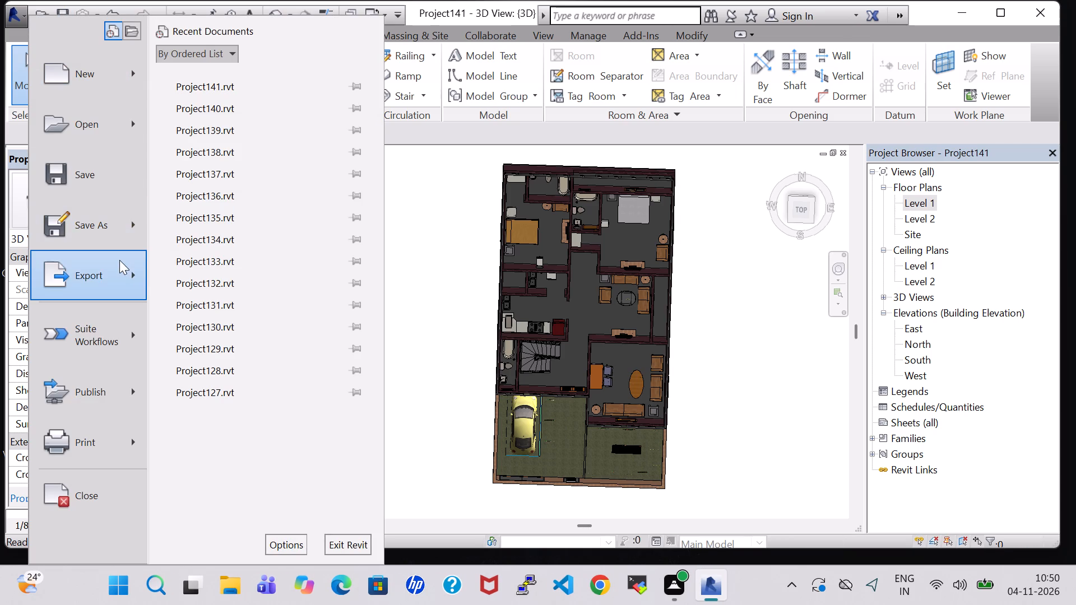
left_click(119, 262)
left_click(240, 422)
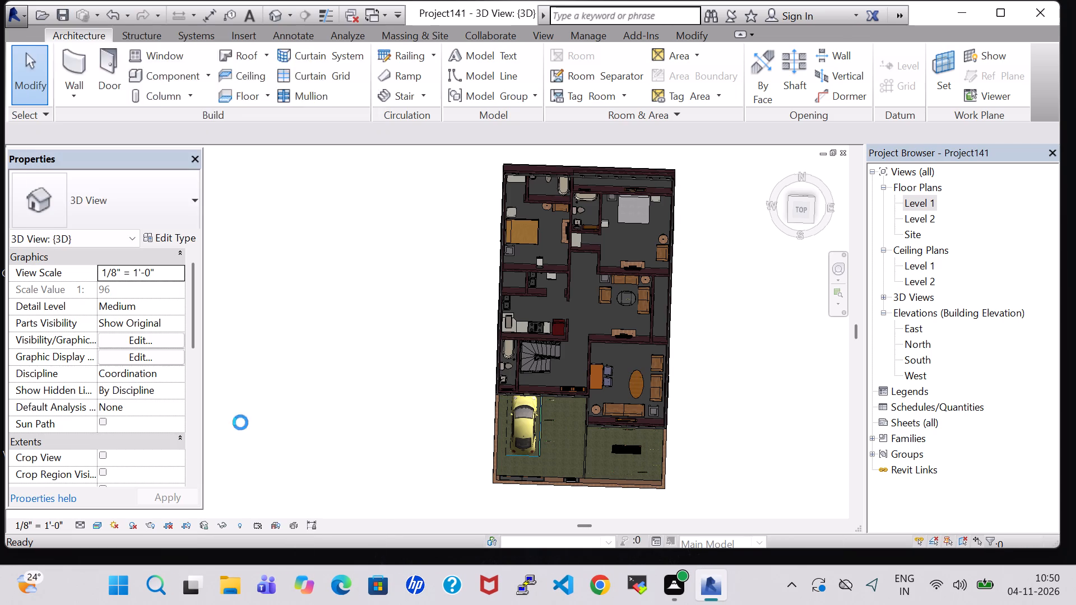
left_click(736, 451)
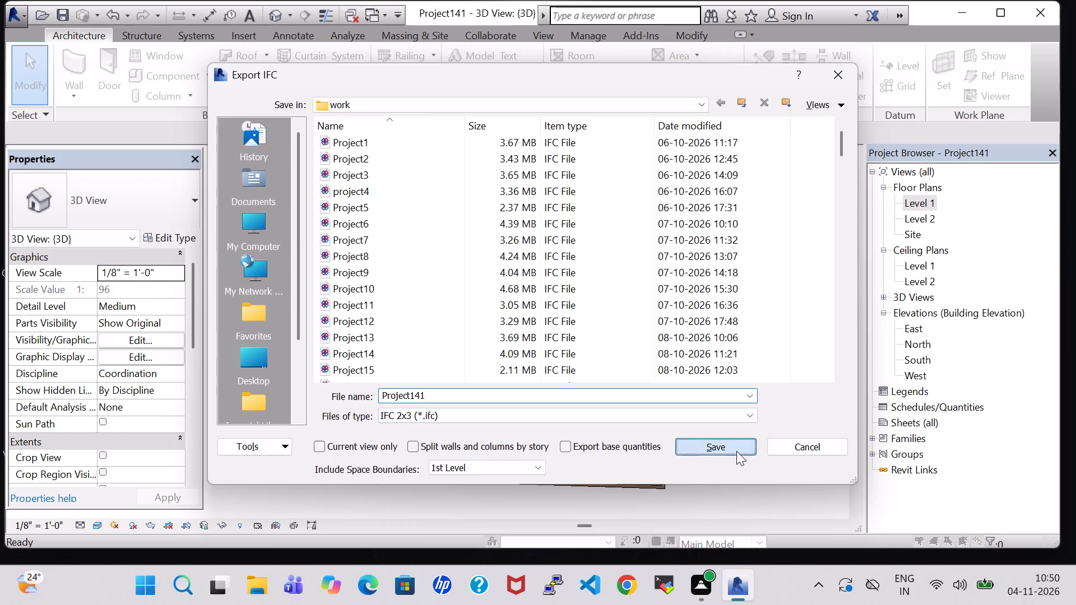